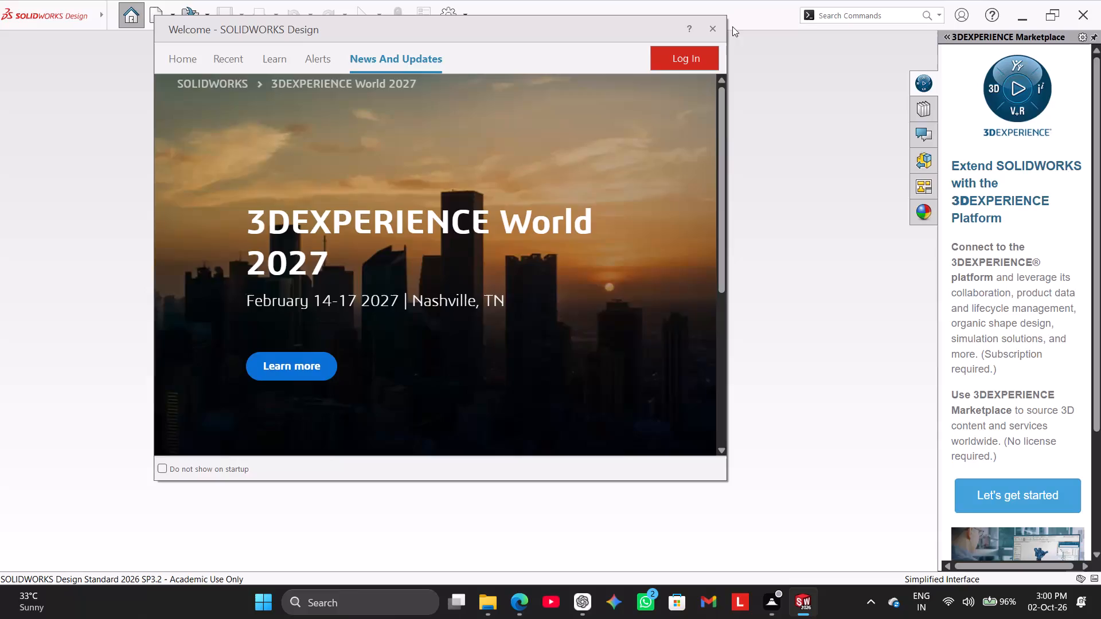
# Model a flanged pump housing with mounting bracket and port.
# Dismiss the welcome window and create a new part document.
pyautogui.click(719, 26)
pyautogui.click(153, 12)
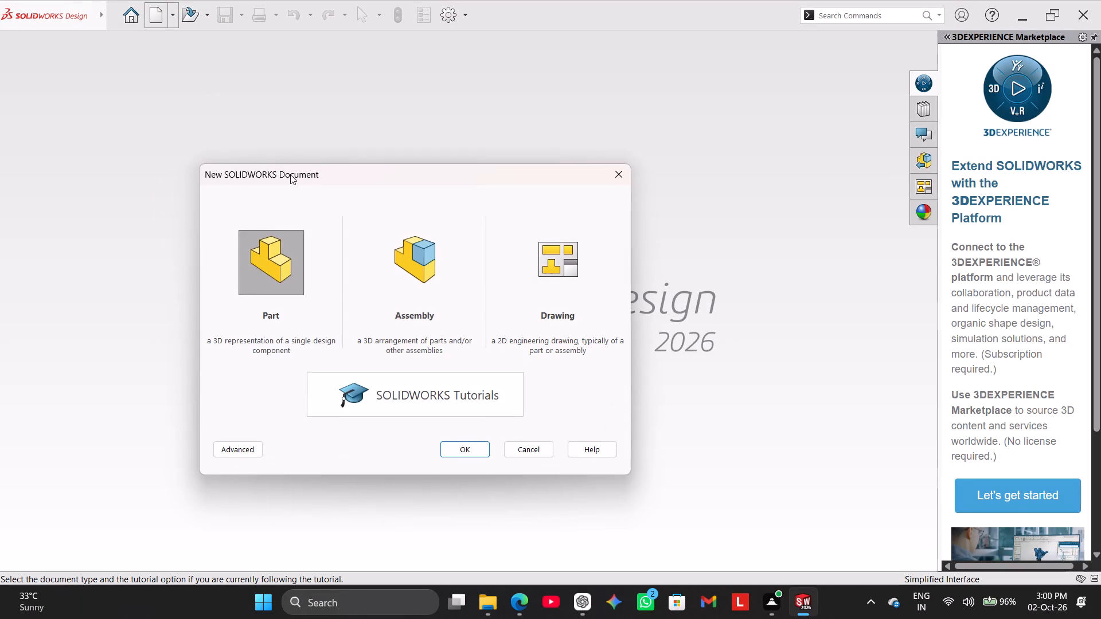
pyautogui.click(477, 449)
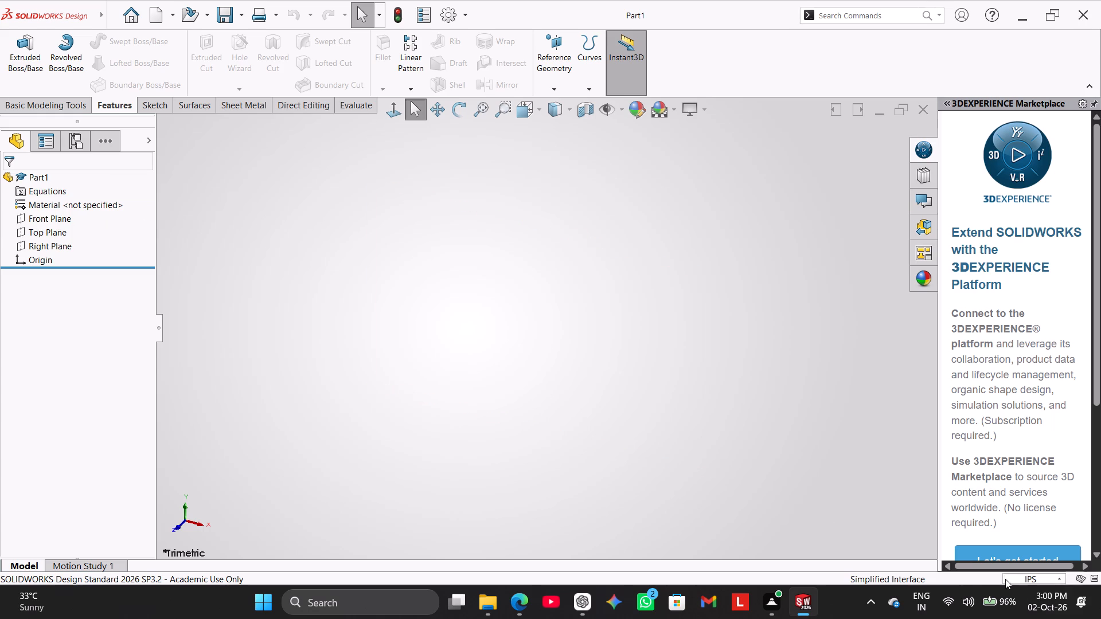
# Set the part's unit system to MMGS.
pyautogui.click(1021, 576)
pyautogui.click(986, 531)
# Apply a plain white background scene to the part's graphics area.
pyautogui.click(662, 99)
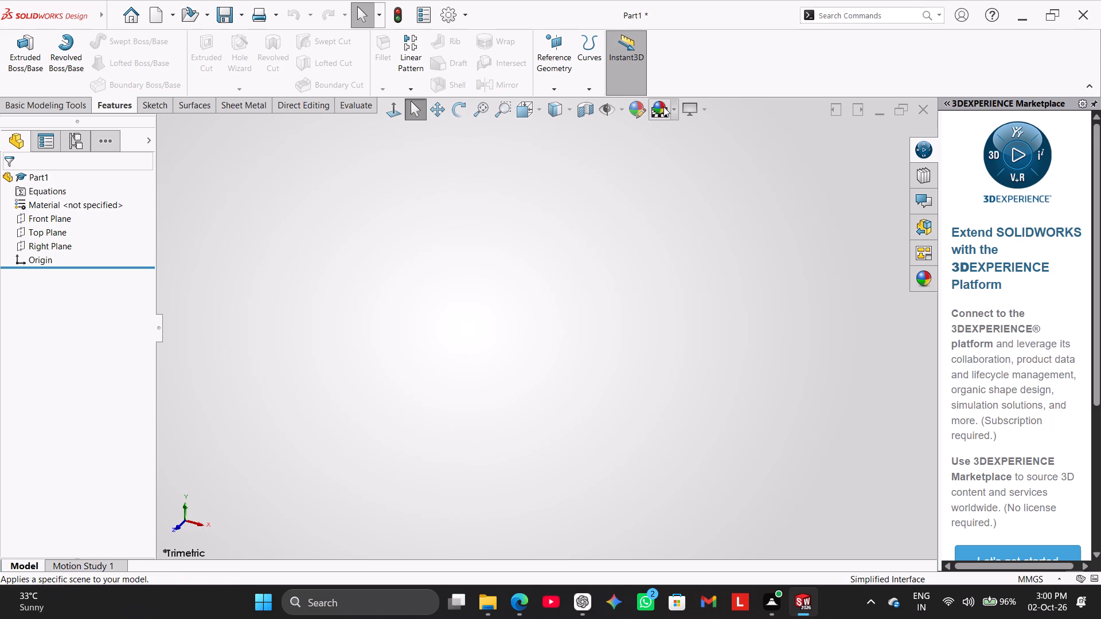
pyautogui.click(663, 107)
pyautogui.click(497, 273)
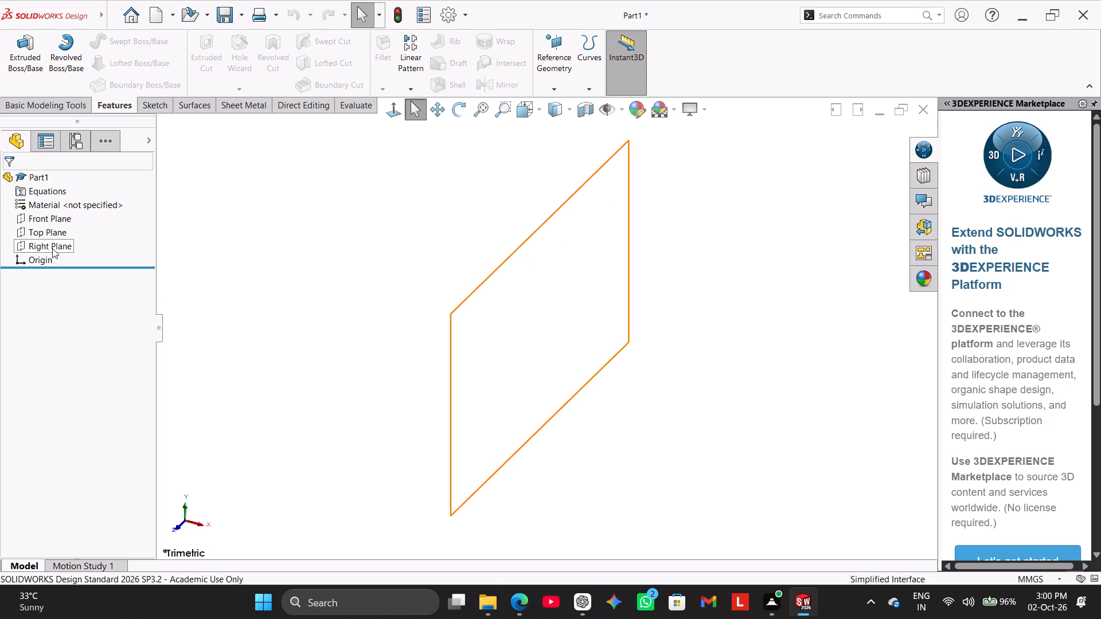
# Start a sketch on the Front Plane and draw two concentric circles at the origin, with radii about 87 mm and 62 mm.
pyautogui.click(50, 216)
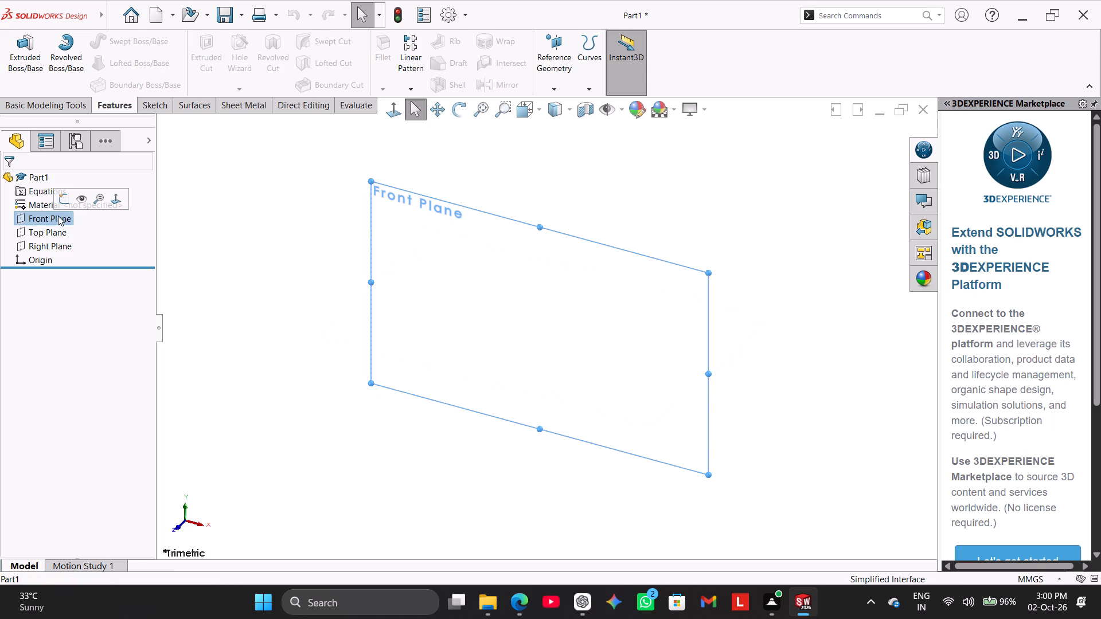
pyautogui.click(67, 206)
pyautogui.click(166, 343)
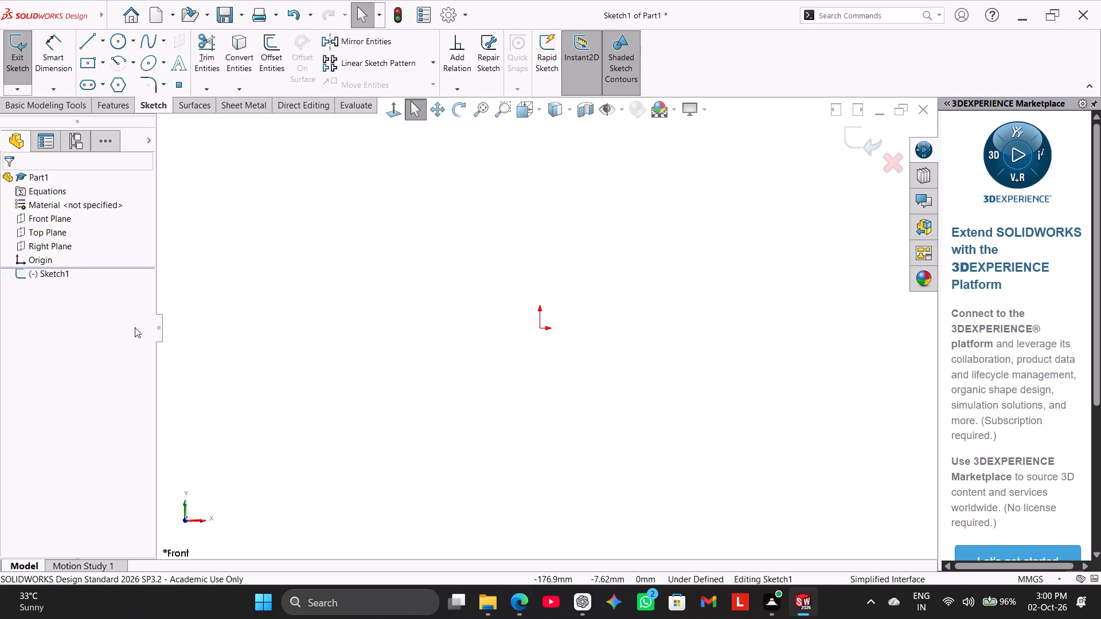
pyautogui.click(121, 39)
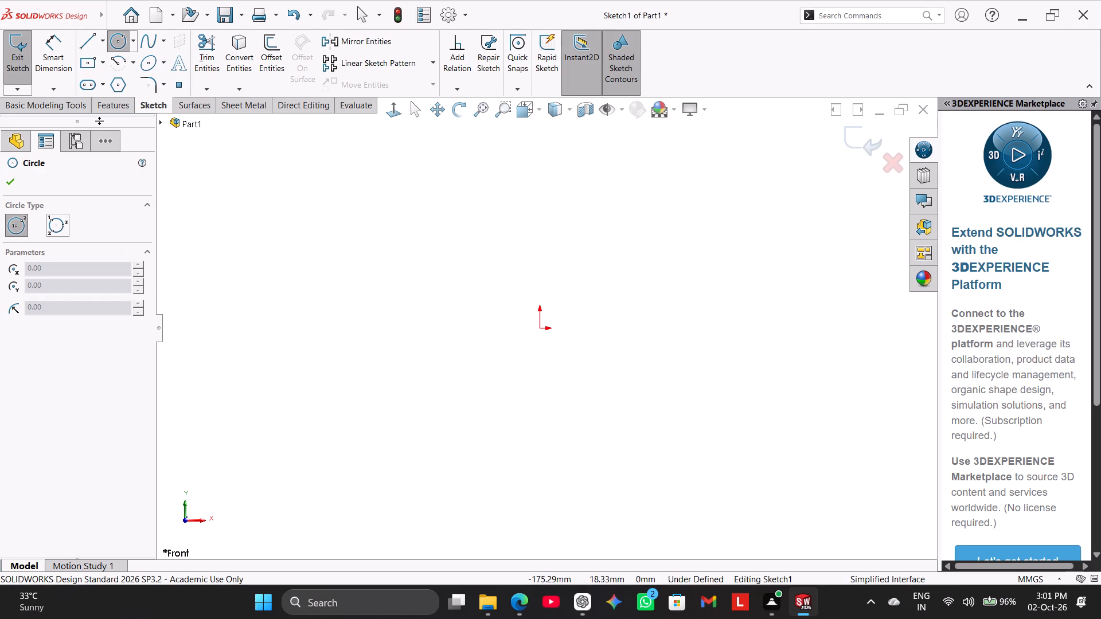
pyautogui.click(541, 326)
pyautogui.click(689, 441)
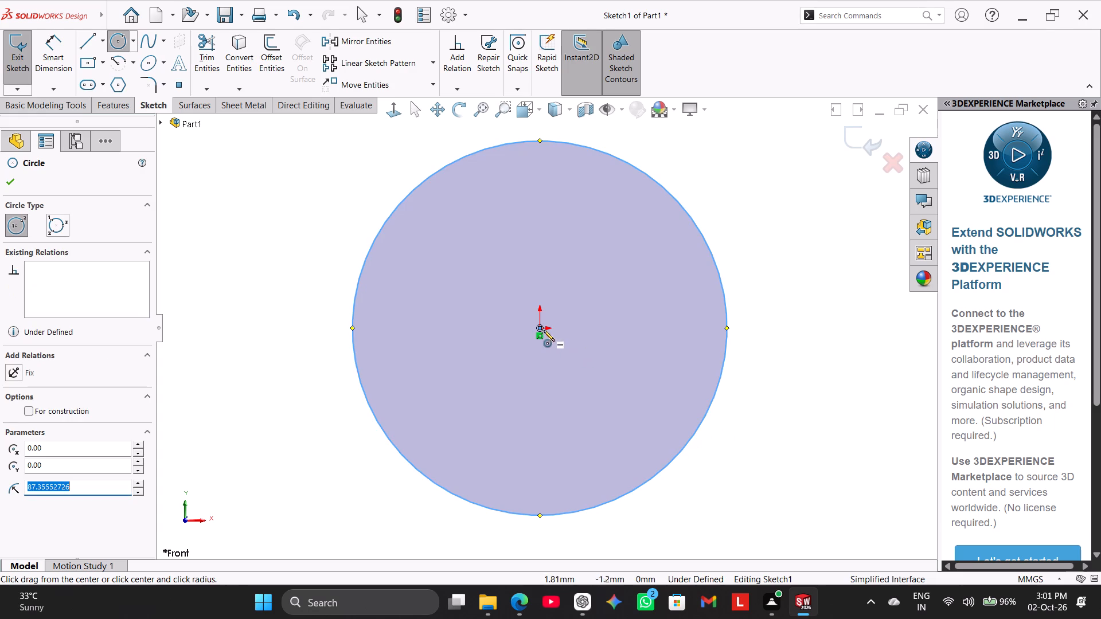
pyautogui.click(541, 327)
pyautogui.click(645, 410)
pyautogui.rightClick(308, 279)
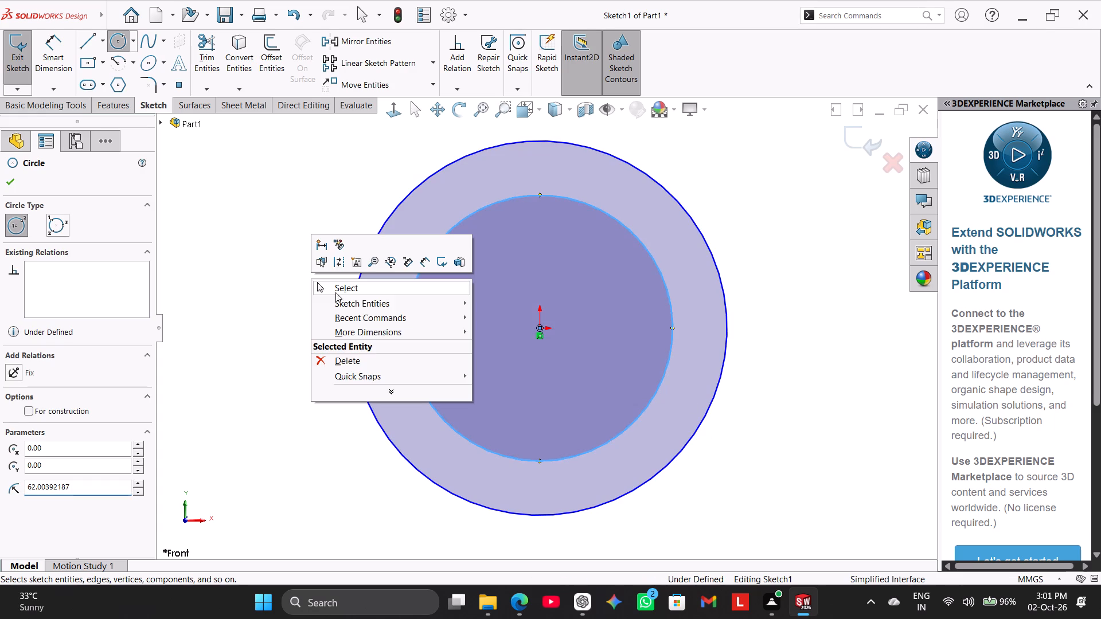
pyautogui.click(338, 289)
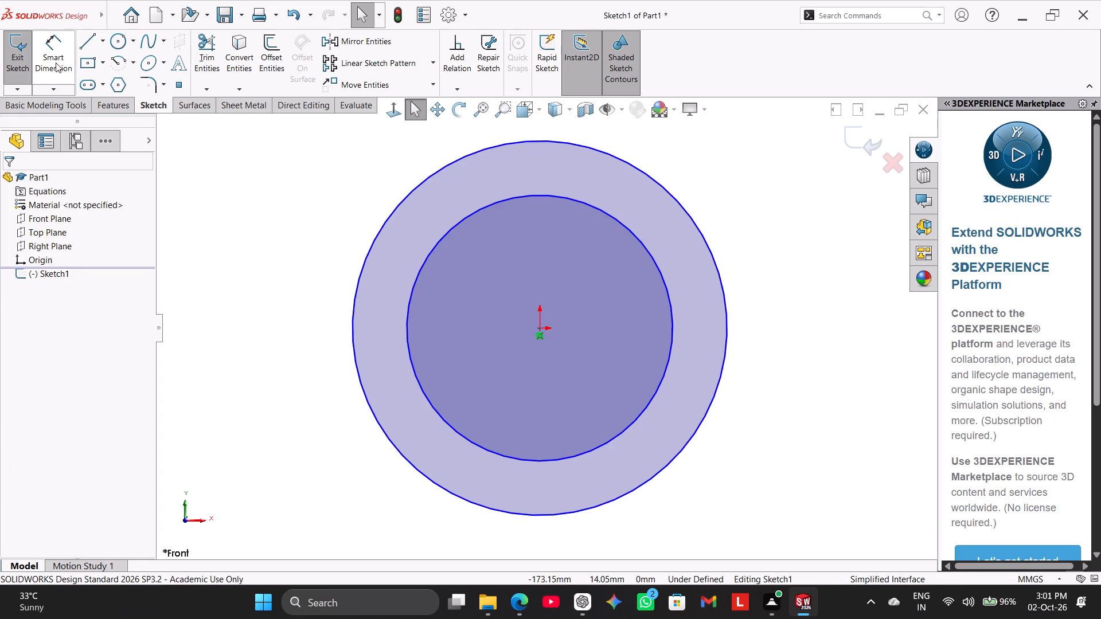
# Dimension the outer circle to a diameter of 95 mm and the inner circle to 85 mm.
pyautogui.click(61, 47)
pyautogui.click(662, 185)
pyautogui.click(753, 164)
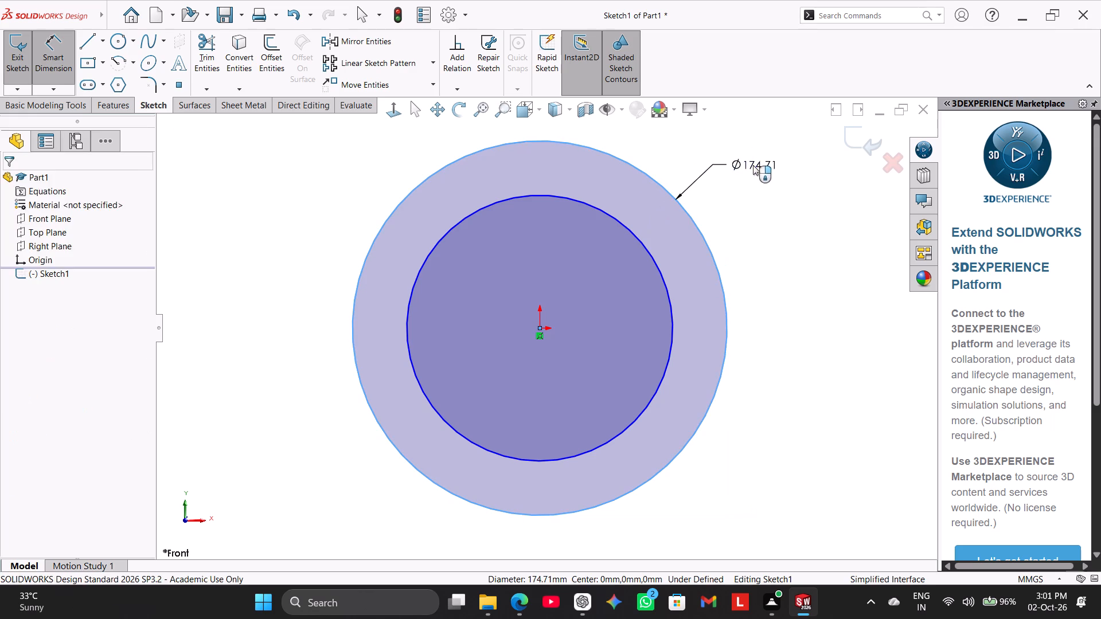
pyautogui.write('95')
pyautogui.press('Return')
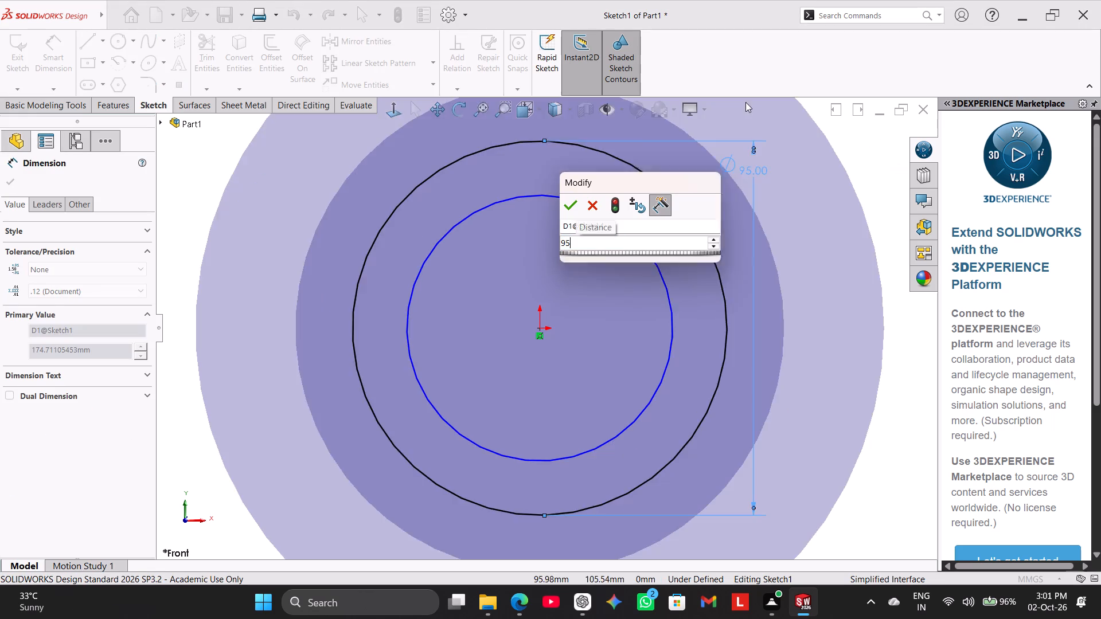
pyautogui.click(628, 229)
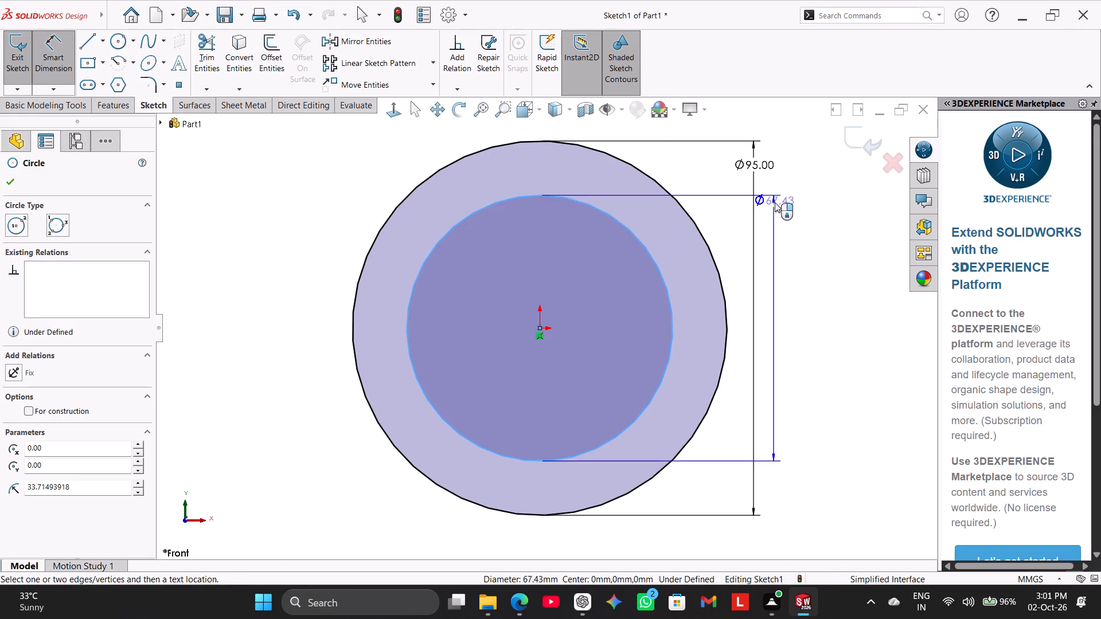
pyautogui.click(775, 202)
pyautogui.write('85')
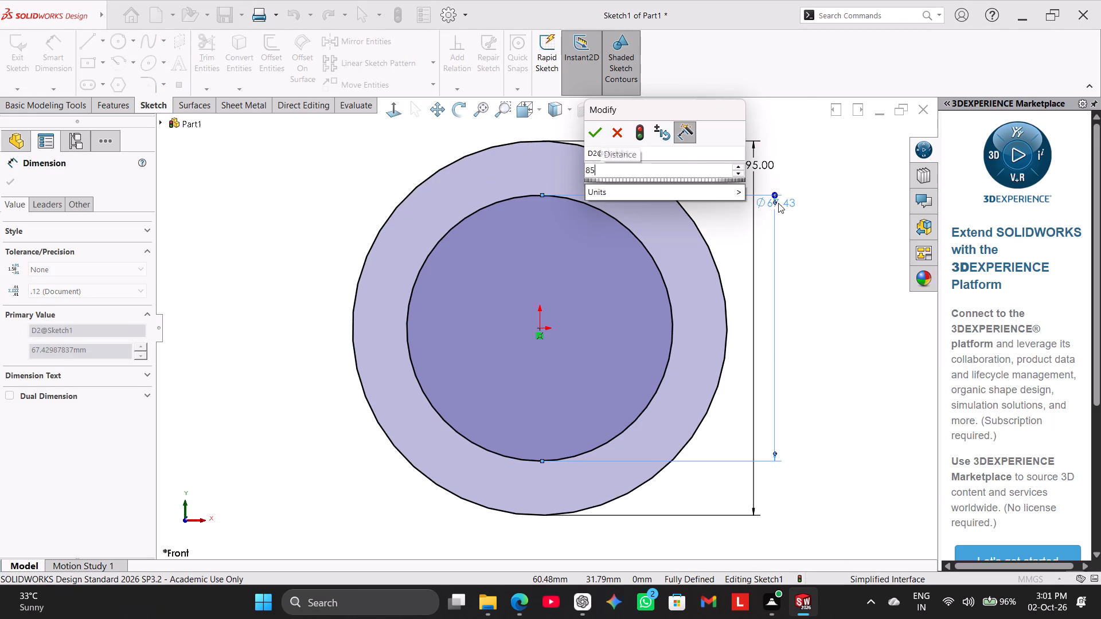
pyautogui.press('Return')
pyautogui.rightClick(822, 220)
pyautogui.click(854, 254)
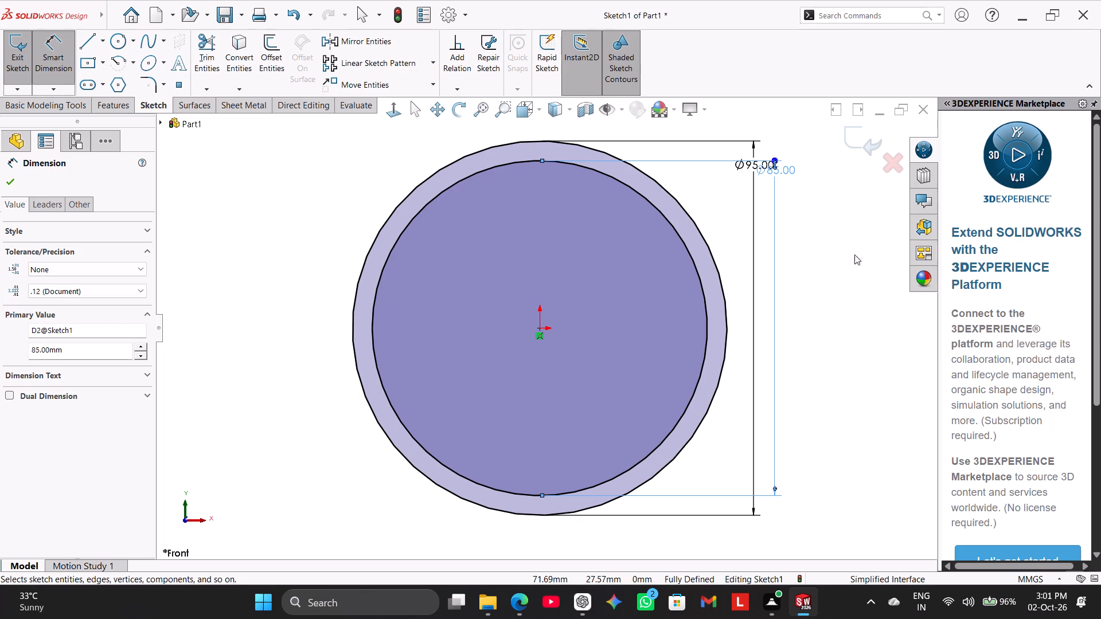
# Move the inner circle's 85 mm dimension text down, away from the 95 mm dimension text.
pyautogui.moveTo(785, 166); pyautogui.dragTo(795, 238)
pyautogui.scroll(2, 464, 419)
pyautogui.click(362, 343)
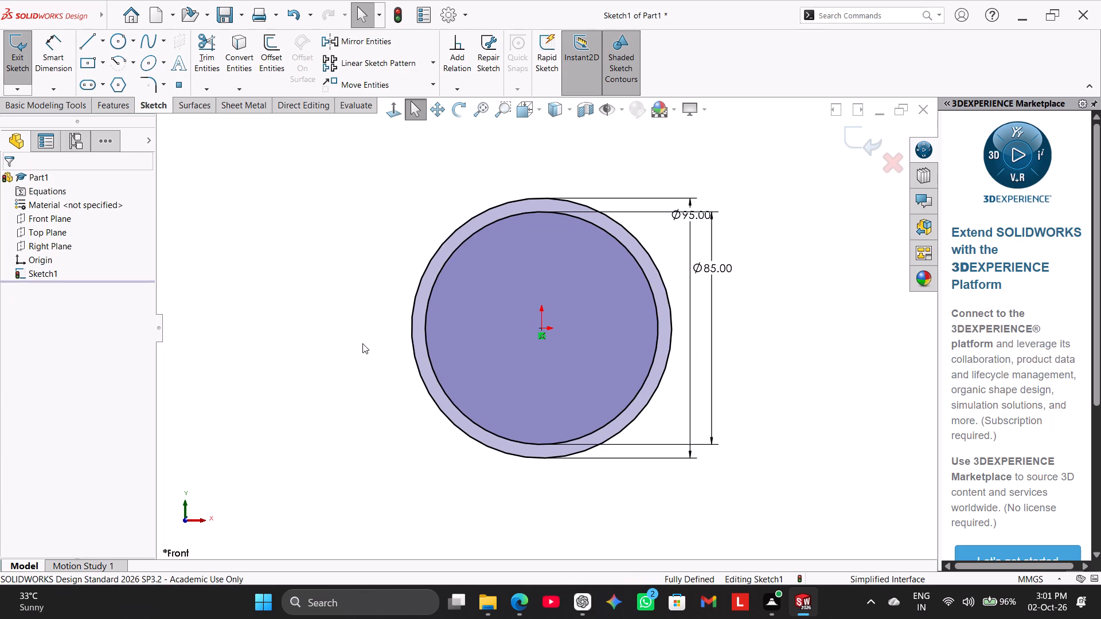
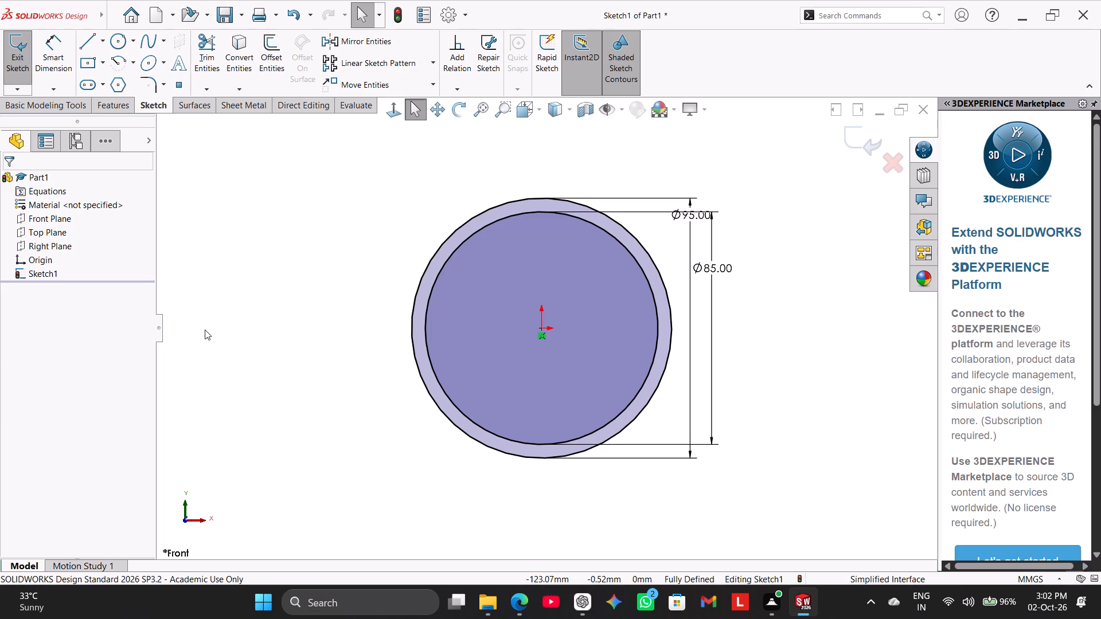
# Extrude the ring between the 95 mm and 85 mm circles as a 55 mm blind boss in the reversed direction.
pyautogui.click(106, 112)
pyautogui.click(38, 54)
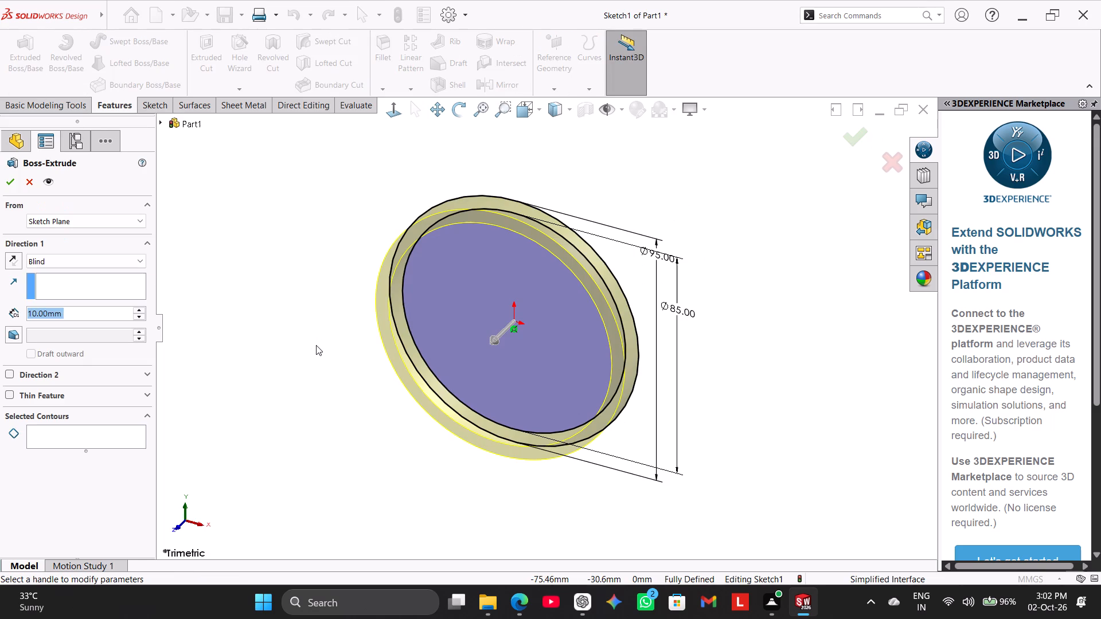
pyautogui.click(14, 263)
pyautogui.doubleClick(64, 310)
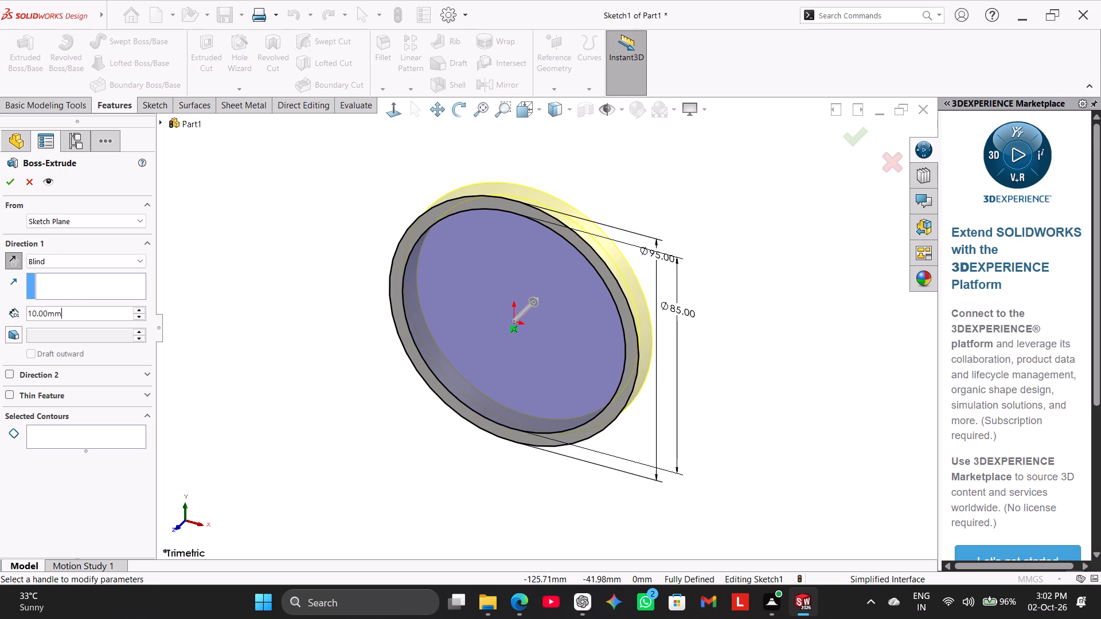
pyautogui.click(64, 311)
pyautogui.write('55')
pyautogui.press('Return')
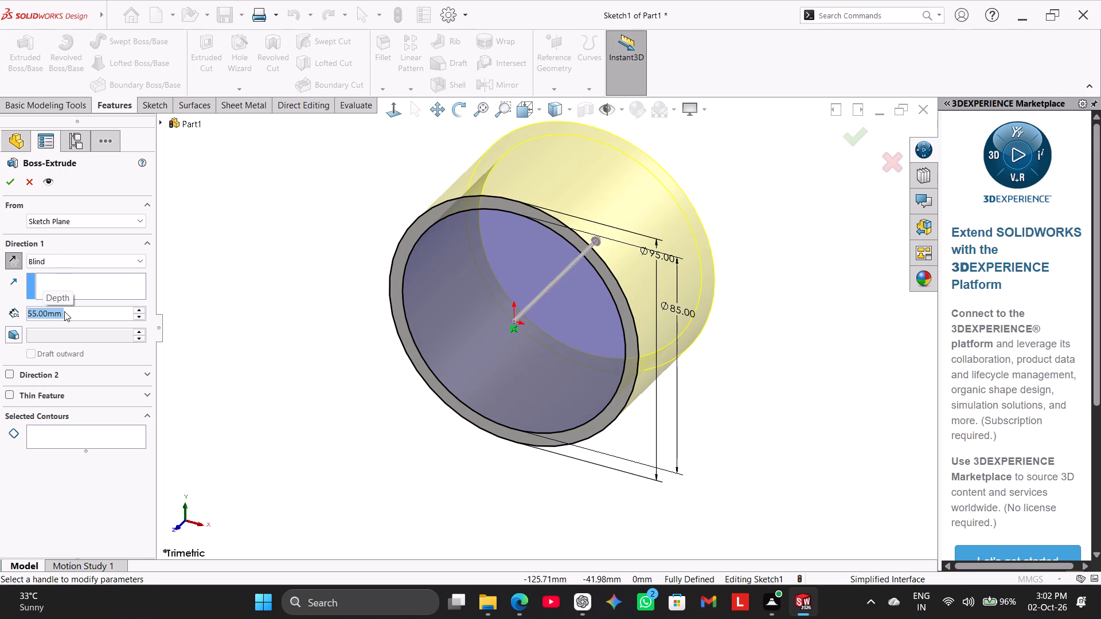
pyautogui.click(15, 185)
pyautogui.moveTo(282, 416); pyautogui.dragTo(411, 336, button='right')
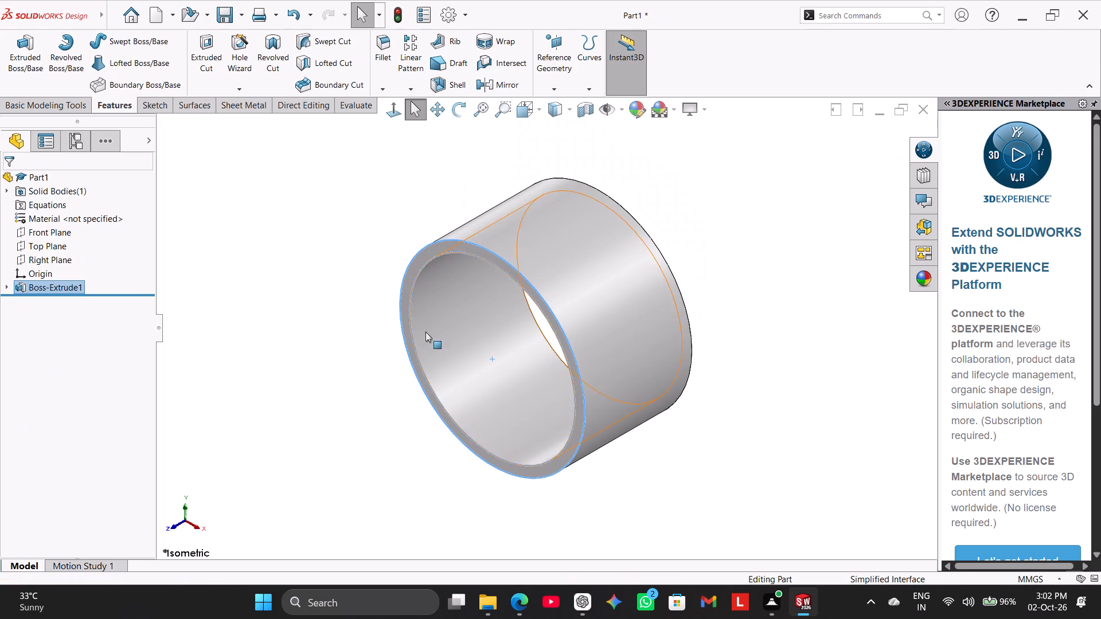
pyautogui.click(252, 411)
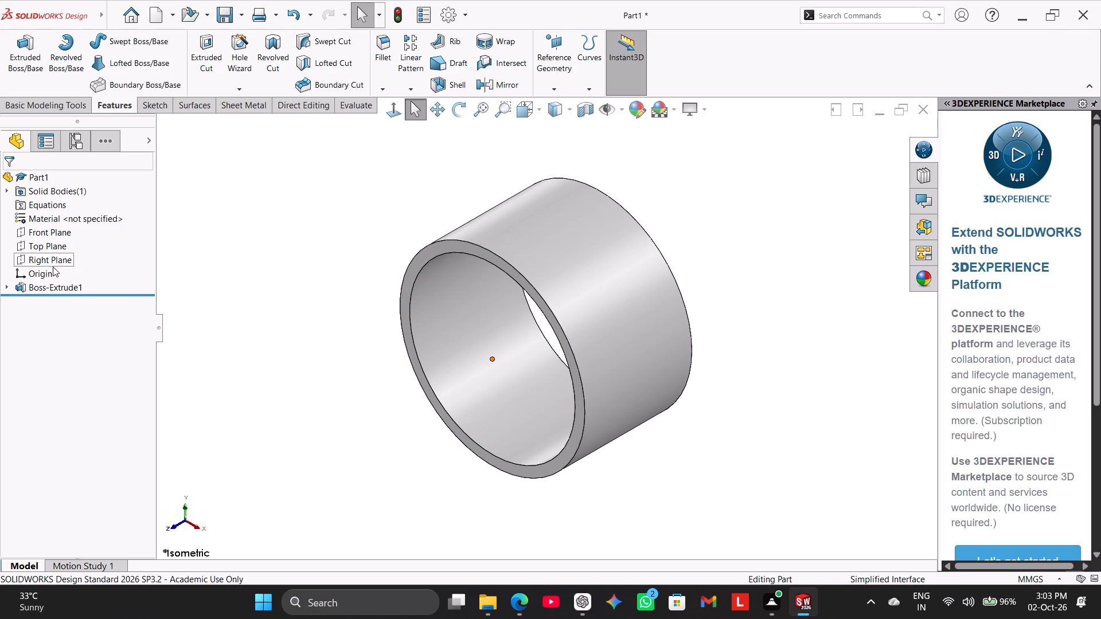
# Start a new sketch on the Front Plane and draw two small concentric circles at the origin, inside the ring's bore.
pyautogui.click(51, 234)
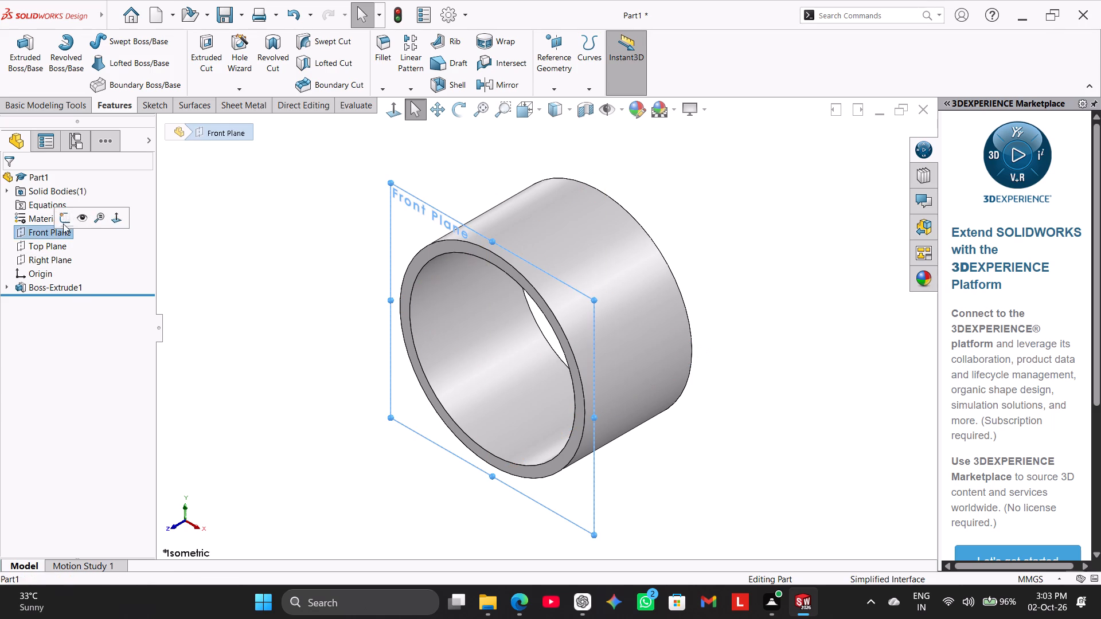
pyautogui.click(66, 214)
pyautogui.click(212, 375)
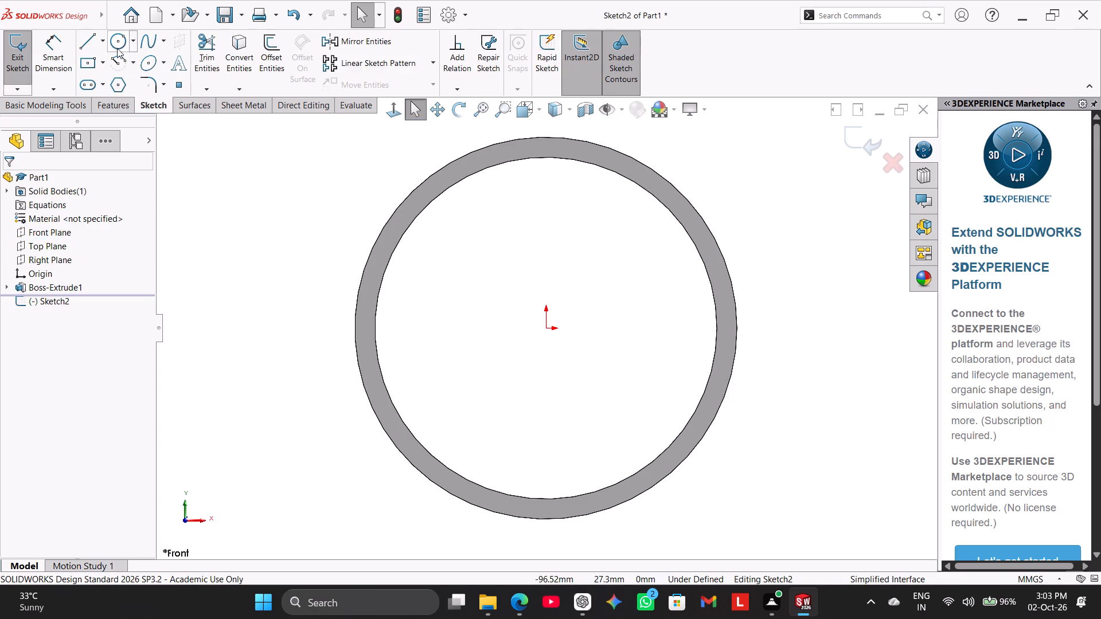
pyautogui.click(117, 46)
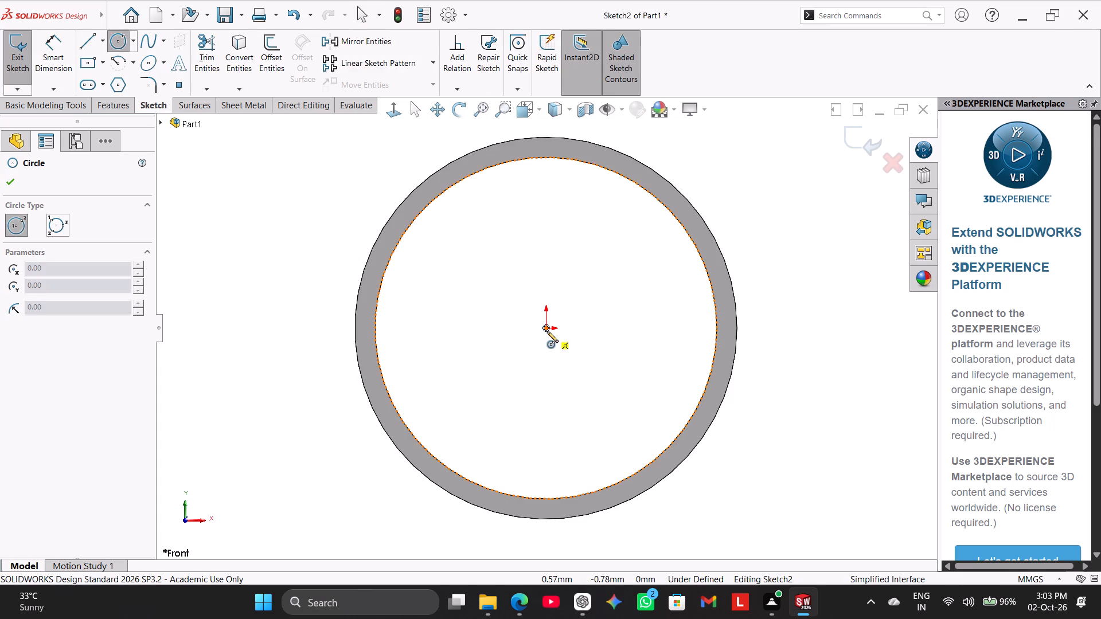
pyautogui.click(545, 331)
pyautogui.click(561, 395)
pyautogui.click(543, 329)
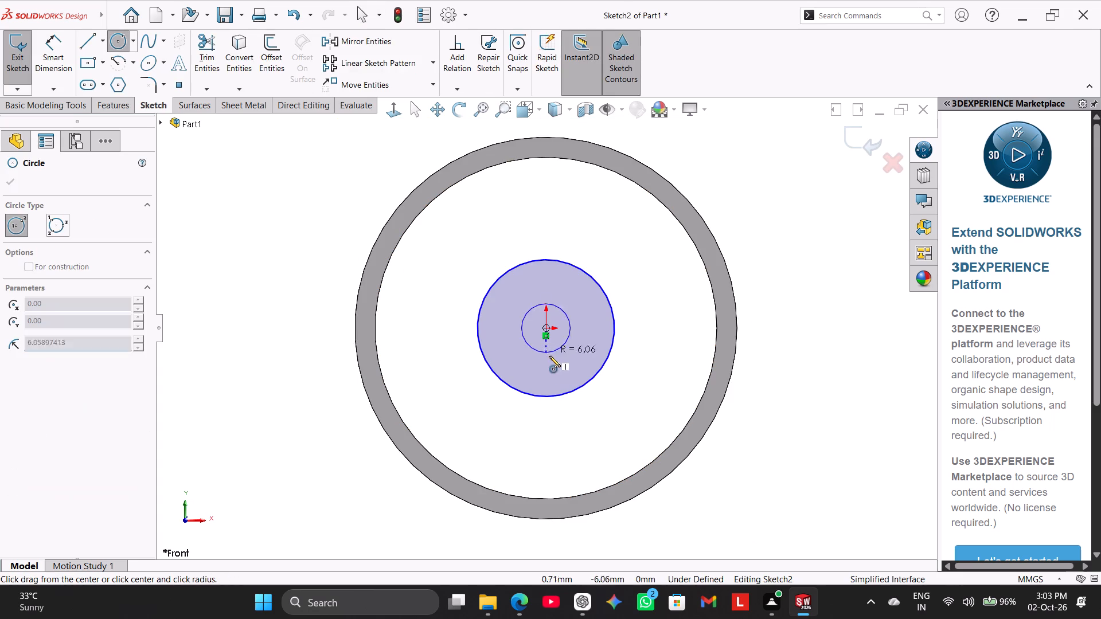
pyautogui.click(552, 371)
pyautogui.rightClick(306, 288)
pyautogui.click(327, 296)
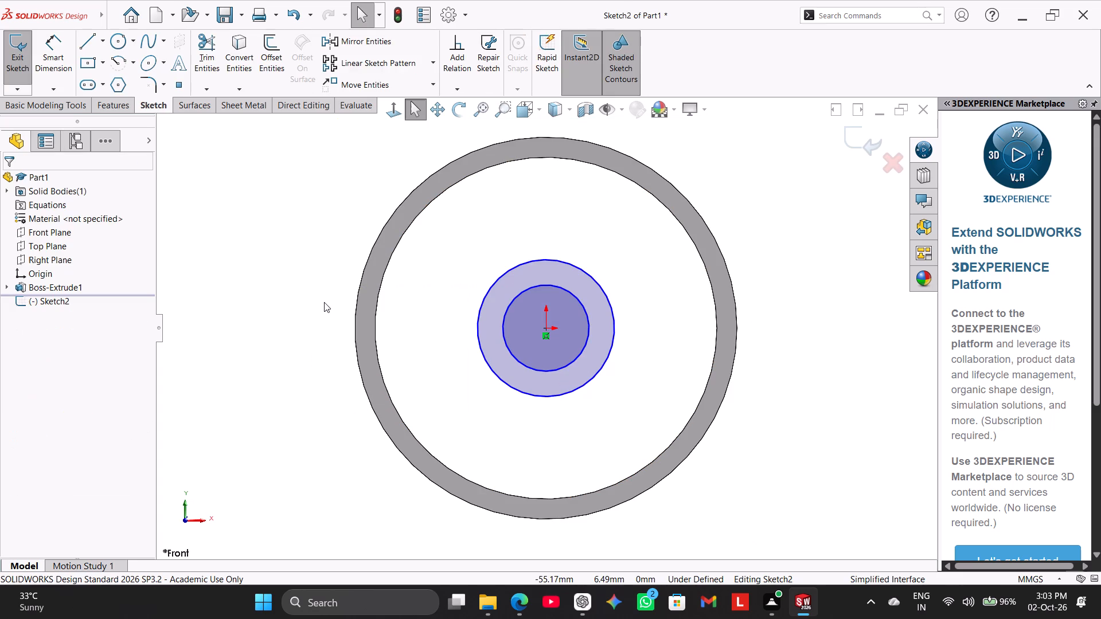
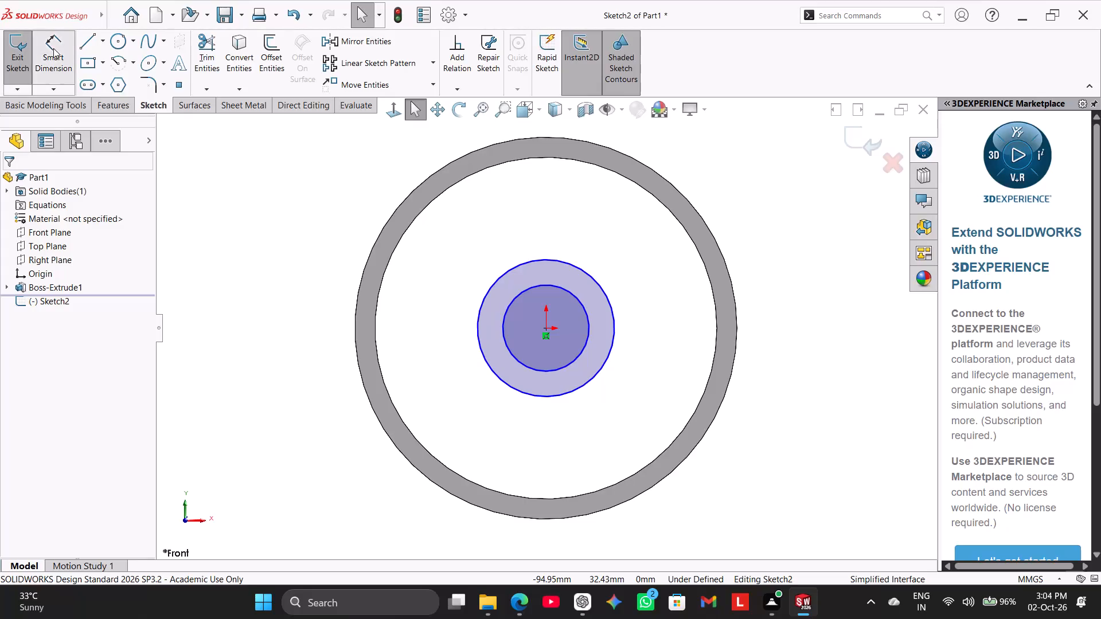
# Dimension the outer of the two small concentric circles to a diameter of 48 mm.
pyautogui.click(551, 261)
pyautogui.click(264, 201)
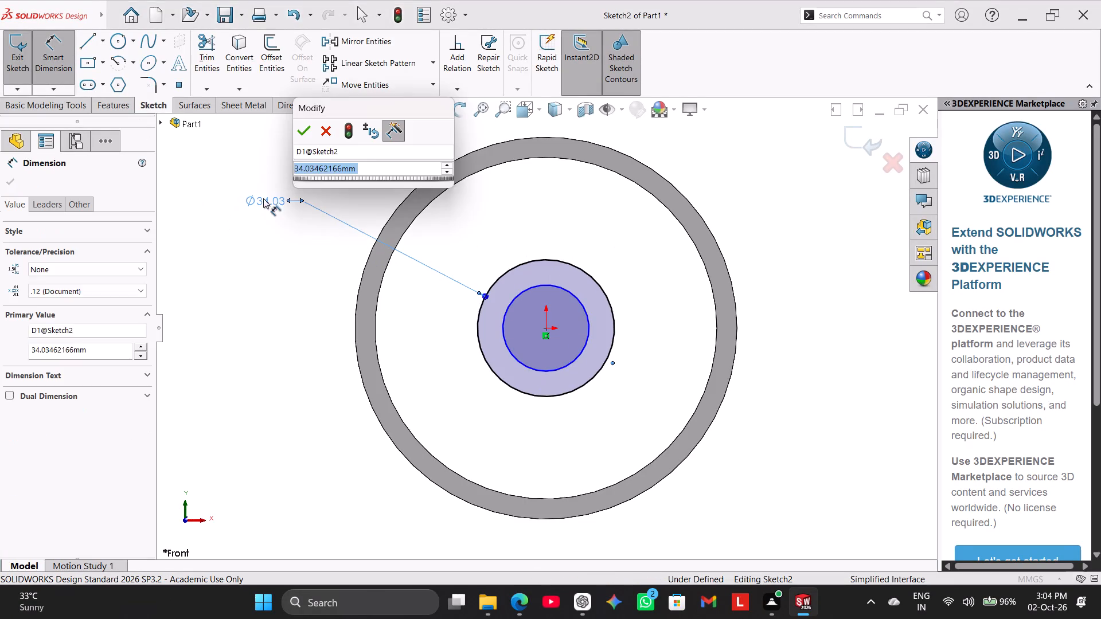
pyautogui.write('48')
pyautogui.press('Return')
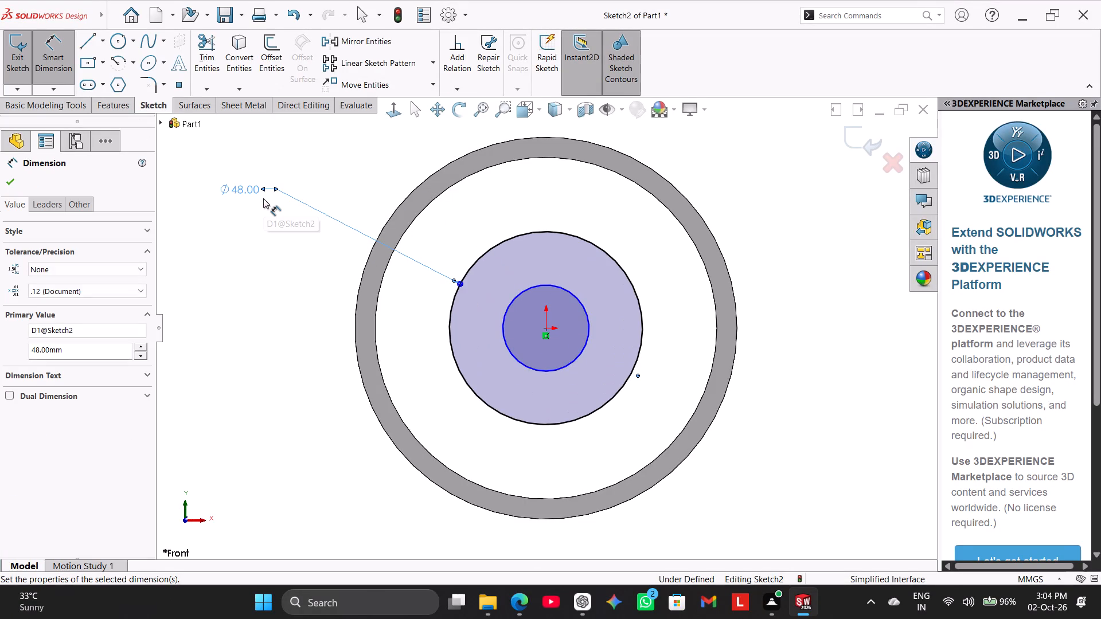
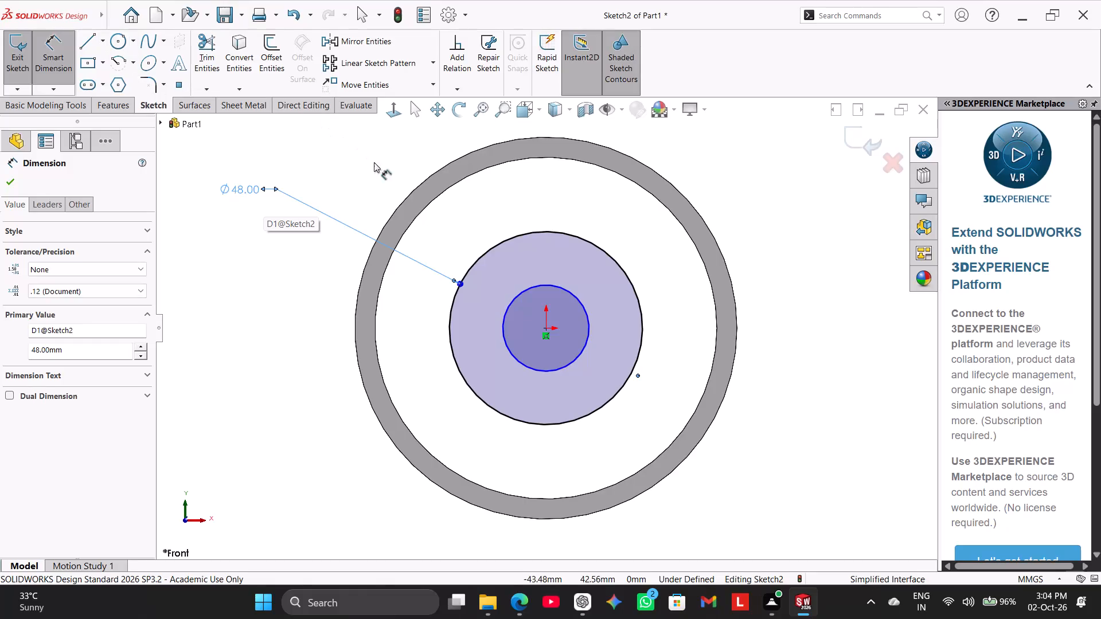
# Dimension the inner of the two small concentric circles to a diameter of 30 mm.
pyautogui.click(534, 284)
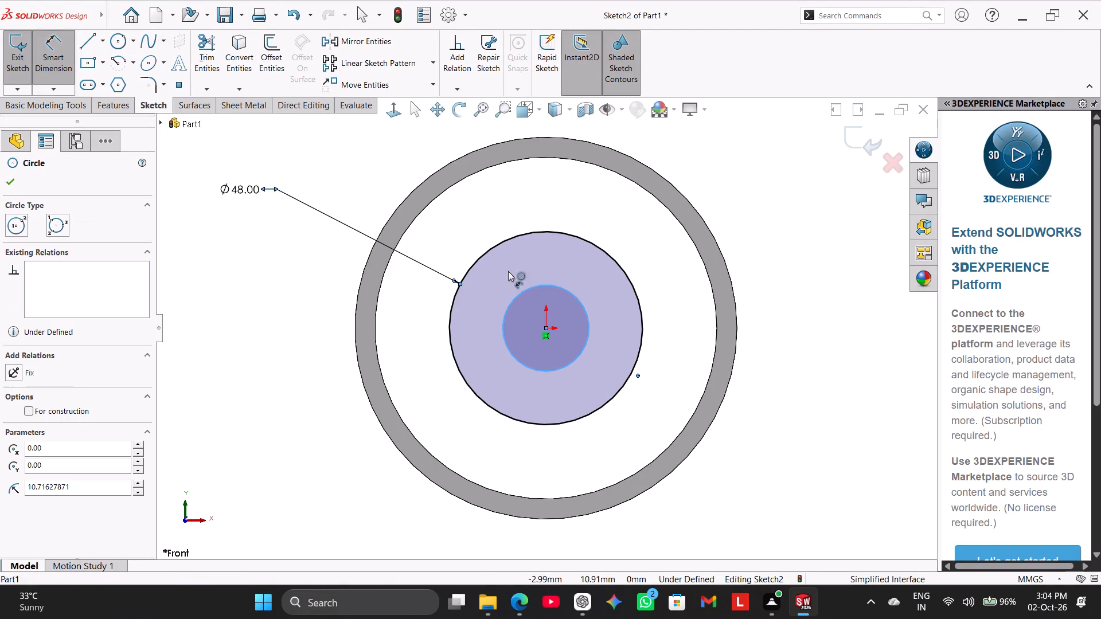
pyautogui.click(287, 248)
pyautogui.write('30')
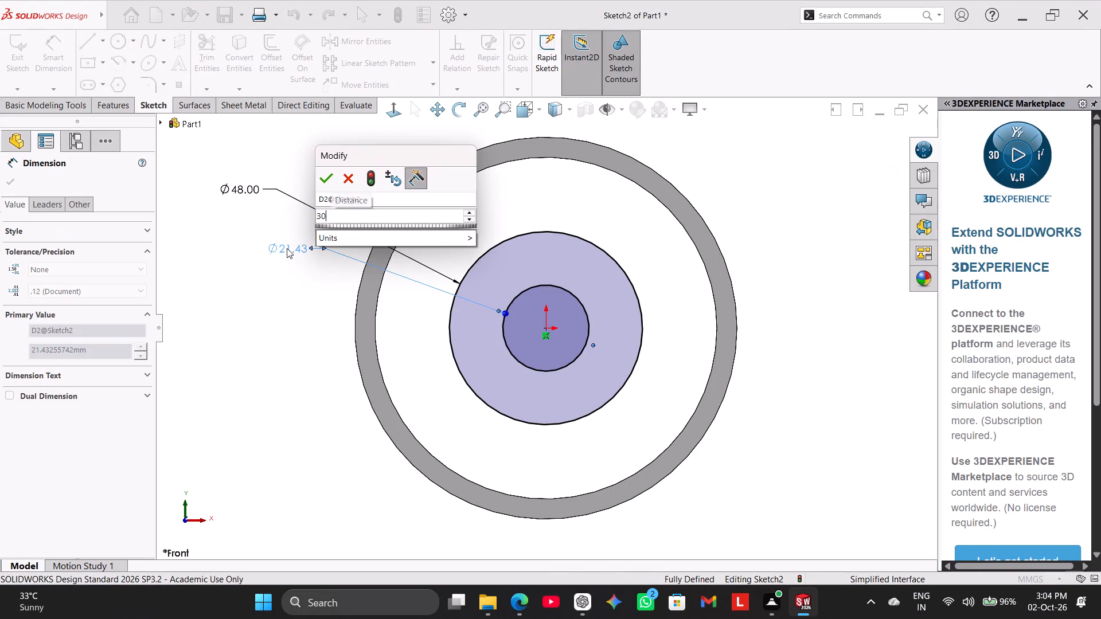
pyautogui.press('Return')
pyautogui.rightClick(280, 283)
pyautogui.click(306, 323)
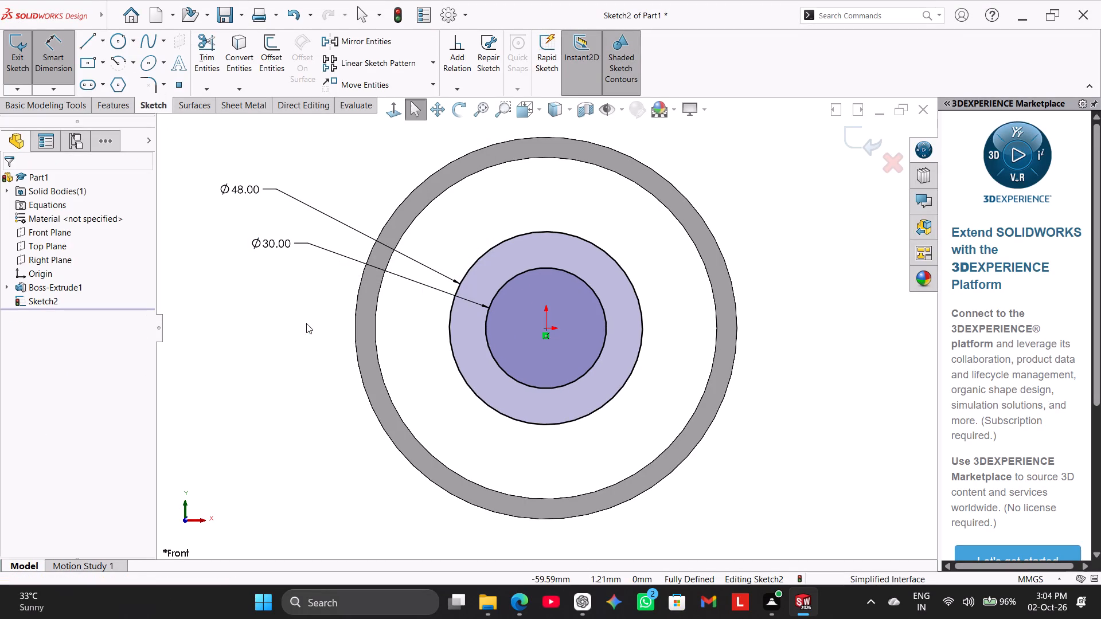
# Start a boss extrusion of the two-circle profile, reversed into the ring, beginning at an 11 mm offset in that same direction.
pyautogui.click(129, 106)
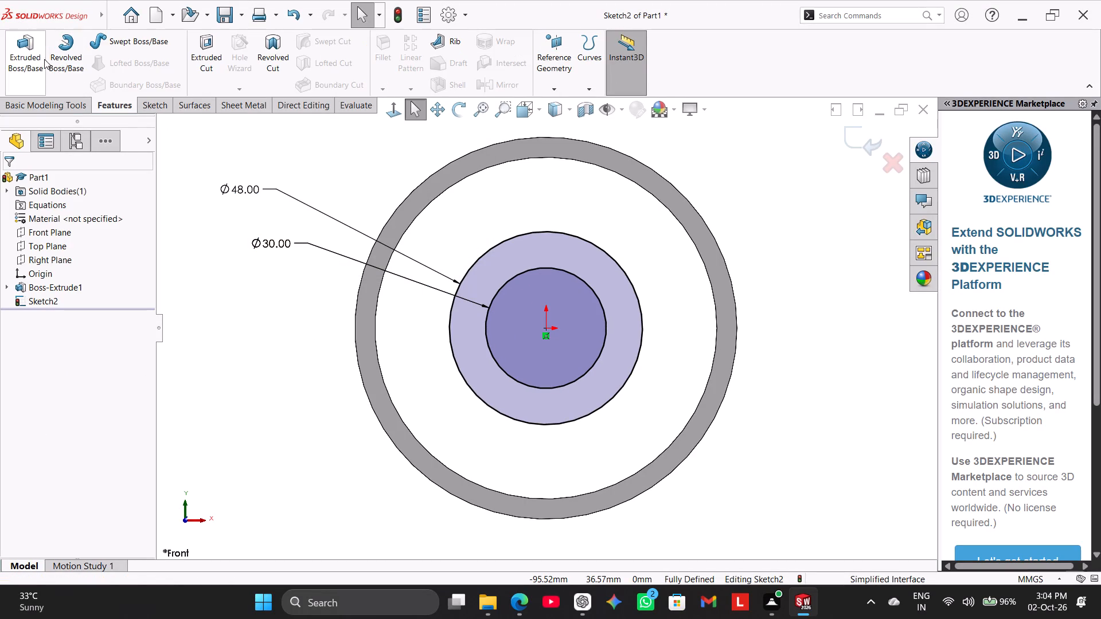
pyautogui.click(44, 59)
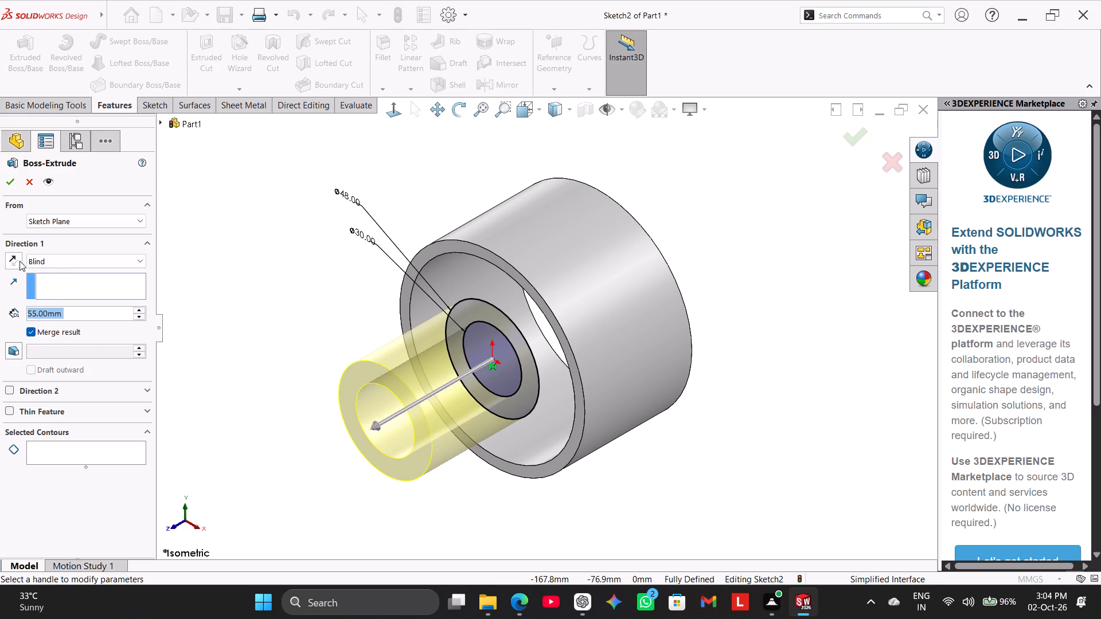
pyautogui.click(17, 259)
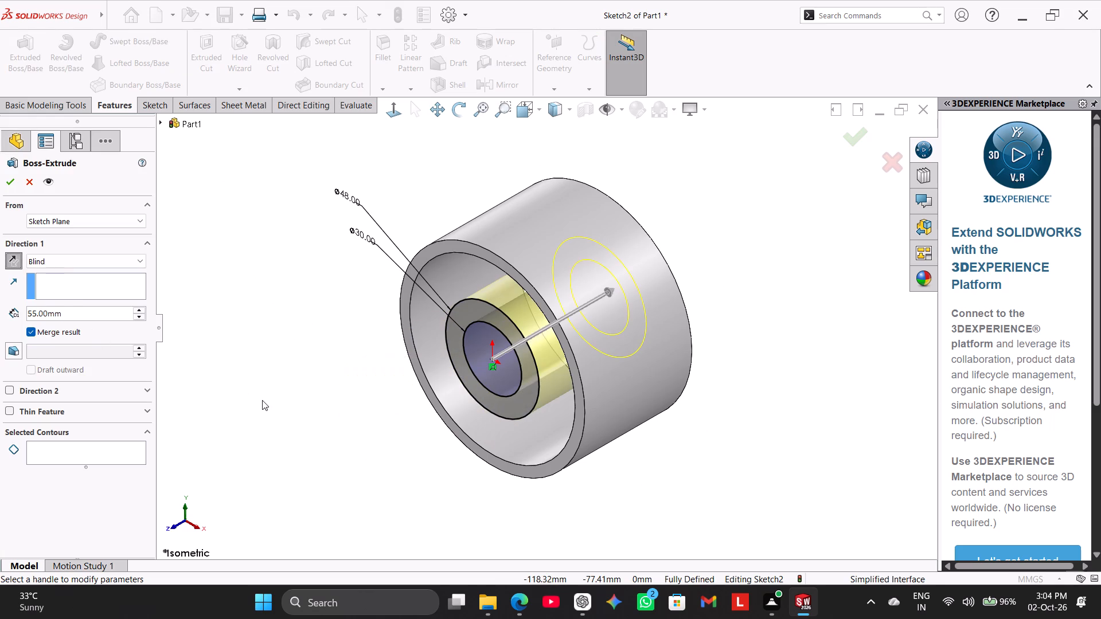
pyautogui.click(73, 223)
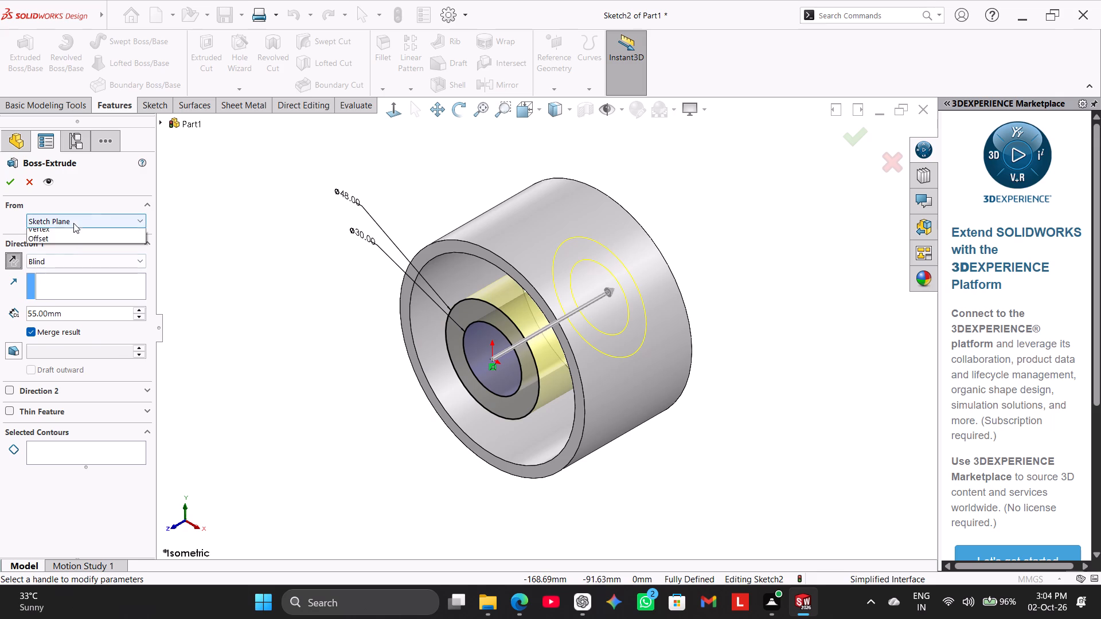
pyautogui.click(87, 260)
pyautogui.doubleClick(83, 248)
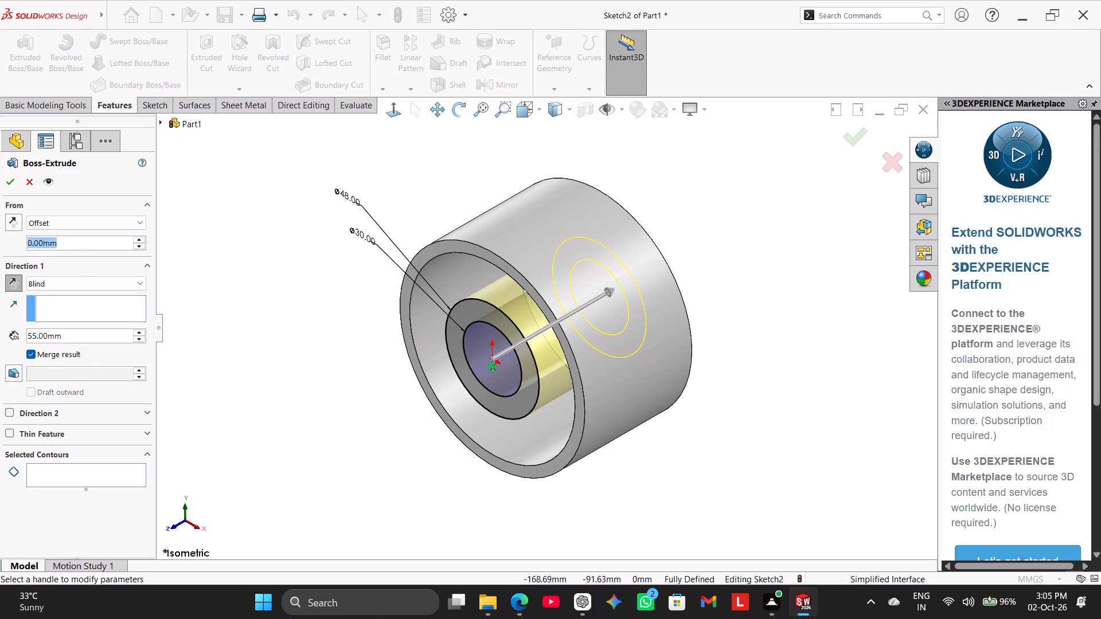
pyautogui.write('11')
pyautogui.press('Return')
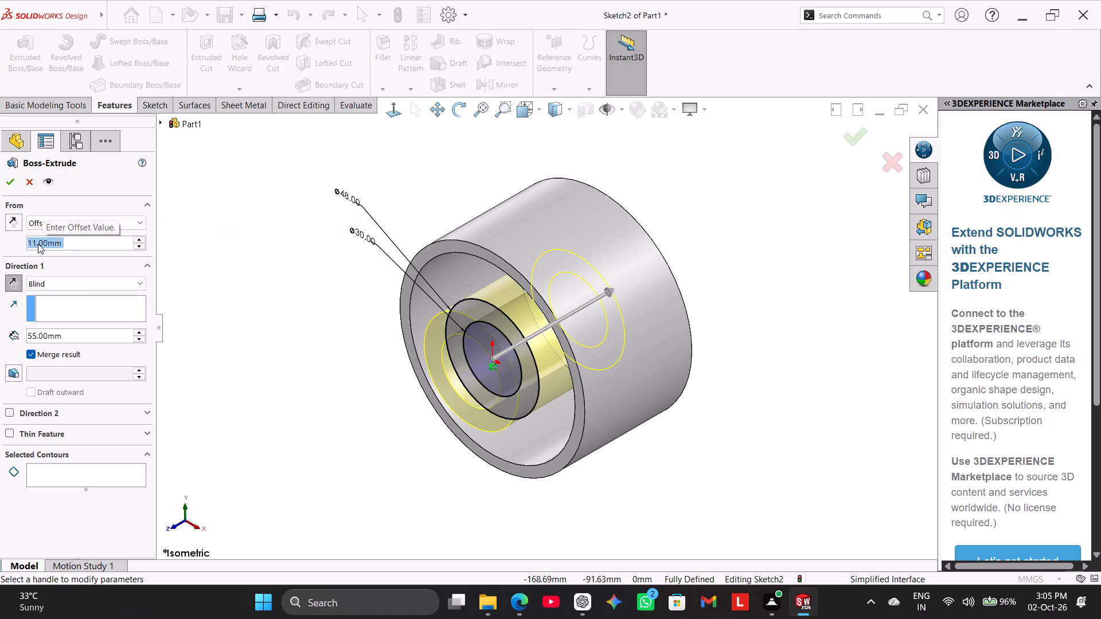
pyautogui.click(18, 228)
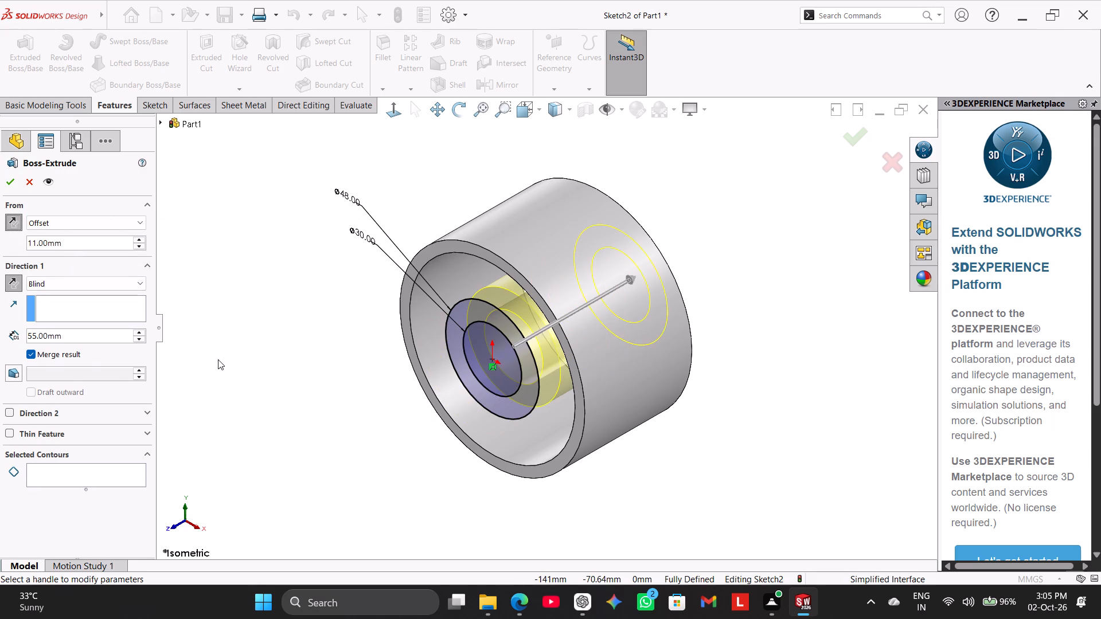
pyautogui.moveTo(251, 388); pyautogui.dragTo(228, 341, button='middle')
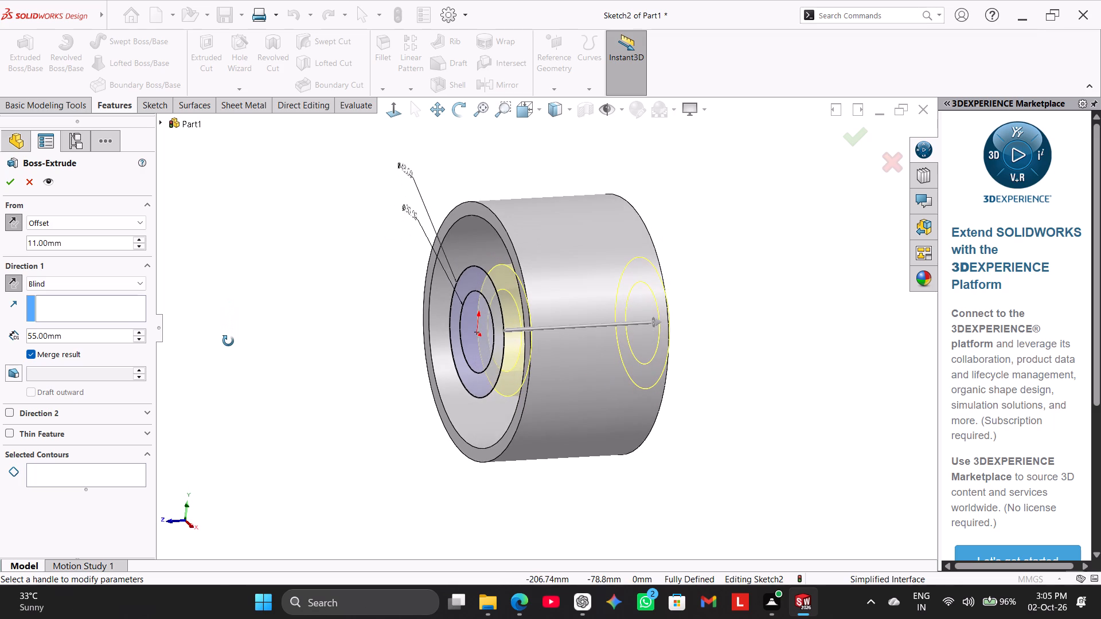
pyautogui.moveTo(228, 341); pyautogui.dragTo(243, 385, button='middle')
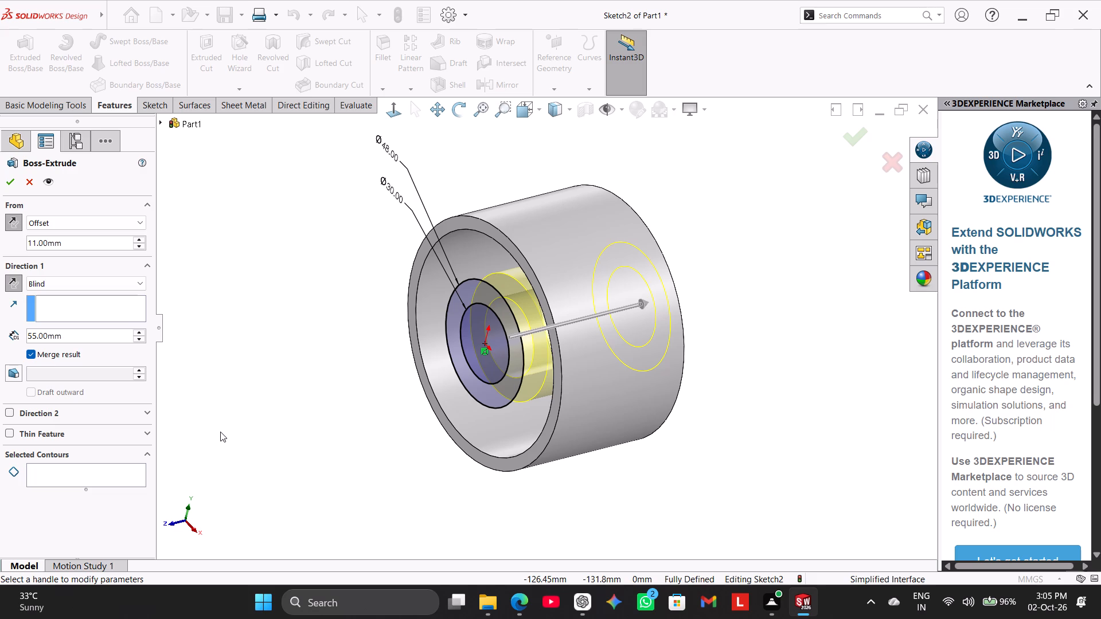
# Set the hub's blind extrusion depth to 88-11 (77 mm) and complete the extrusion.
pyautogui.doubleClick(67, 340)
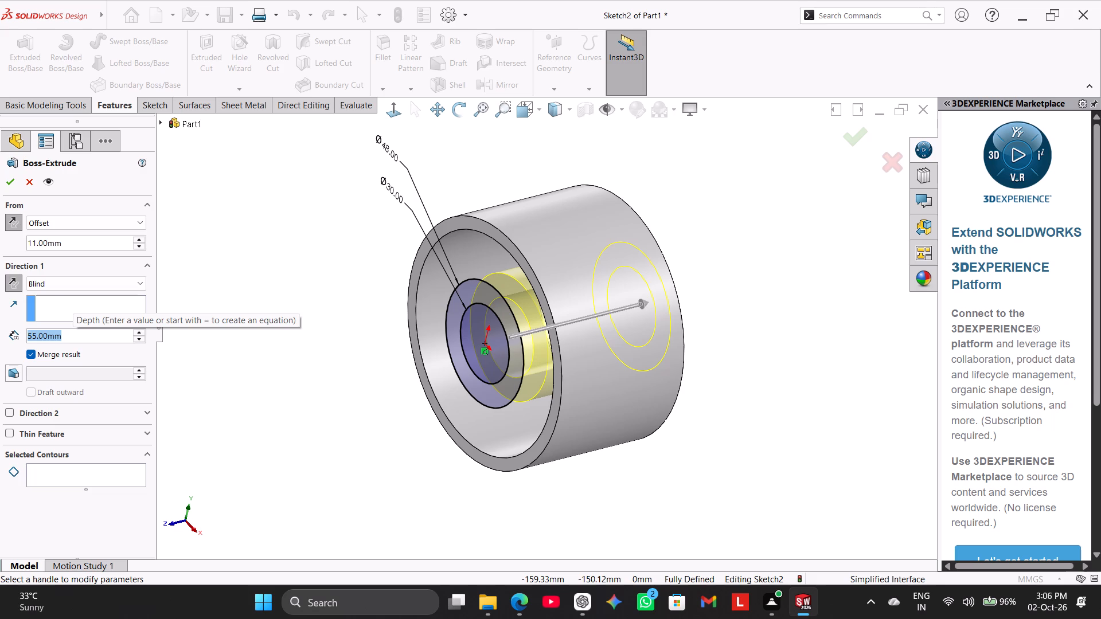
pyautogui.write('88')
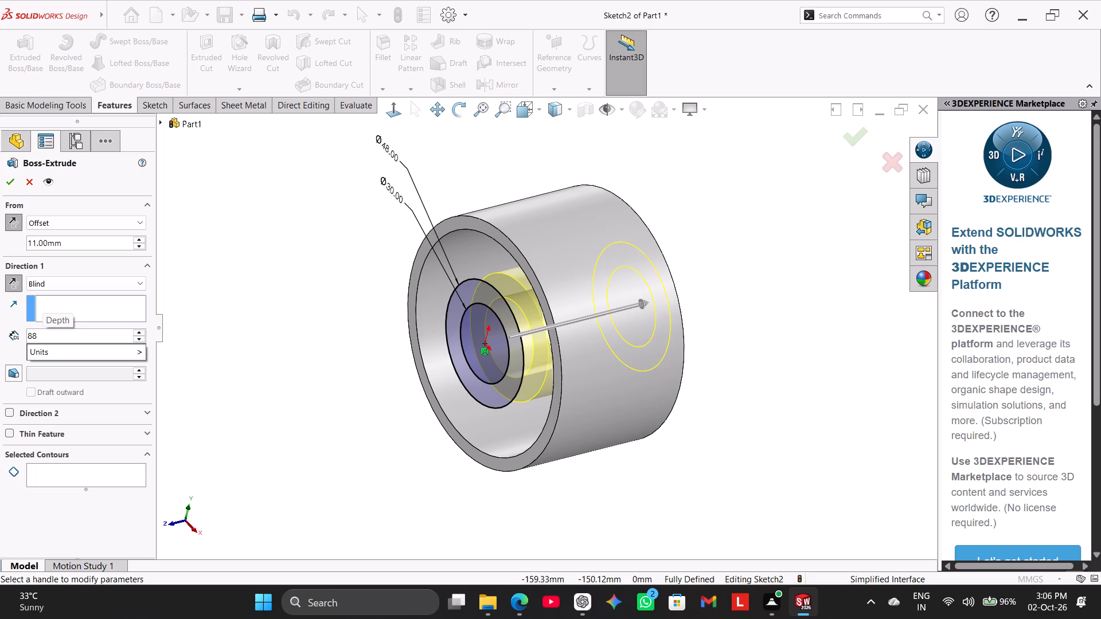
pyautogui.press('-')
pyautogui.write('111')
pyautogui.press('Return')
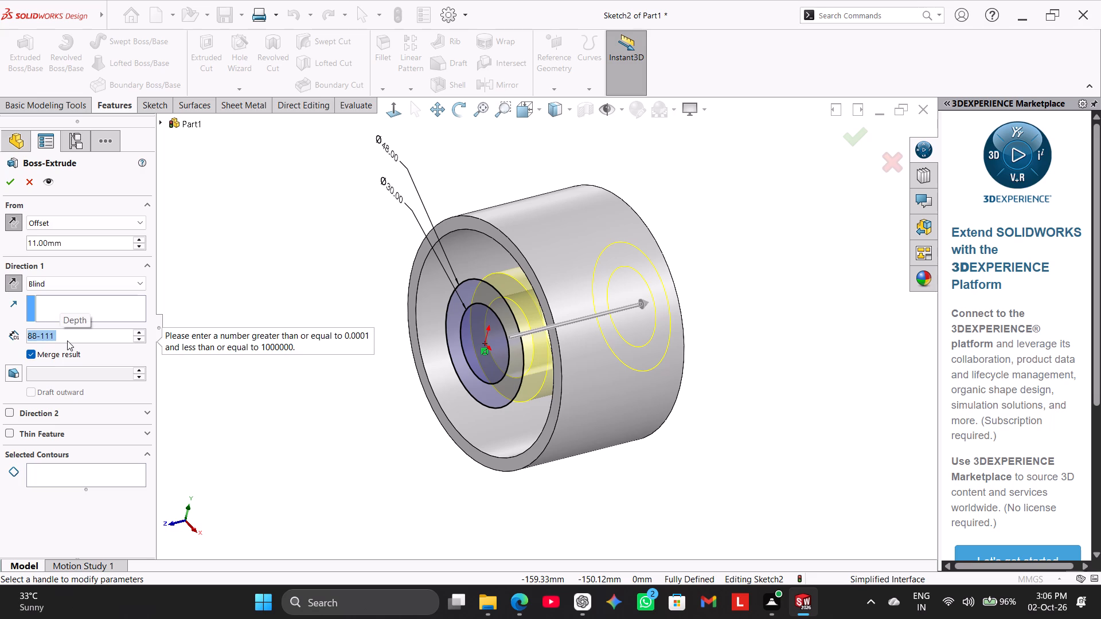
pyautogui.doubleClick(115, 333)
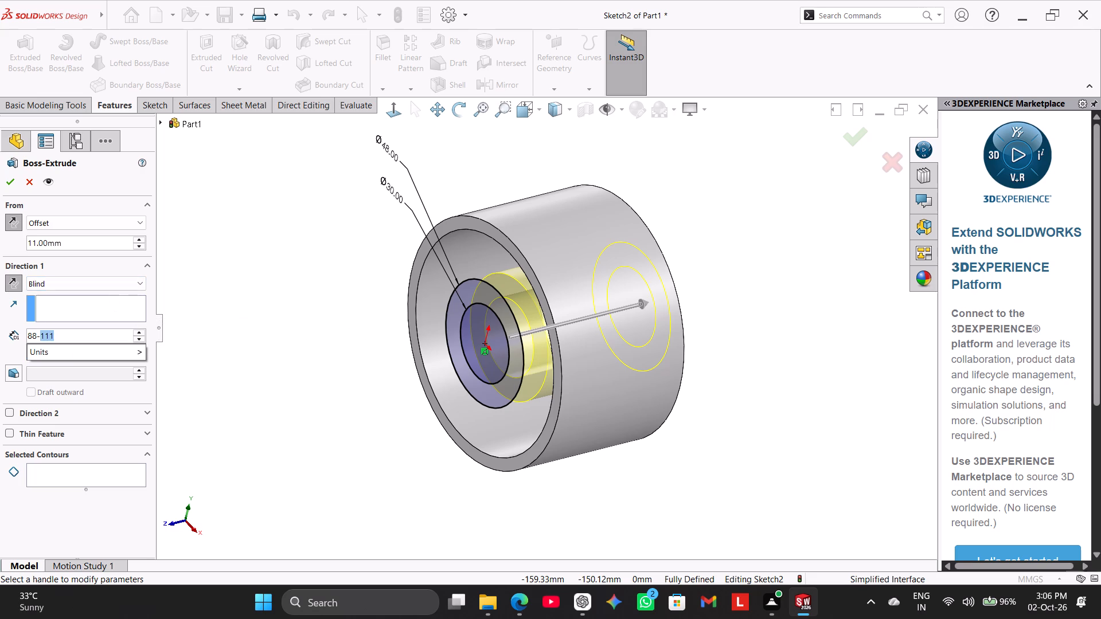
pyautogui.click(115, 333)
pyautogui.press('BackSpace')
pyautogui.press('Return')
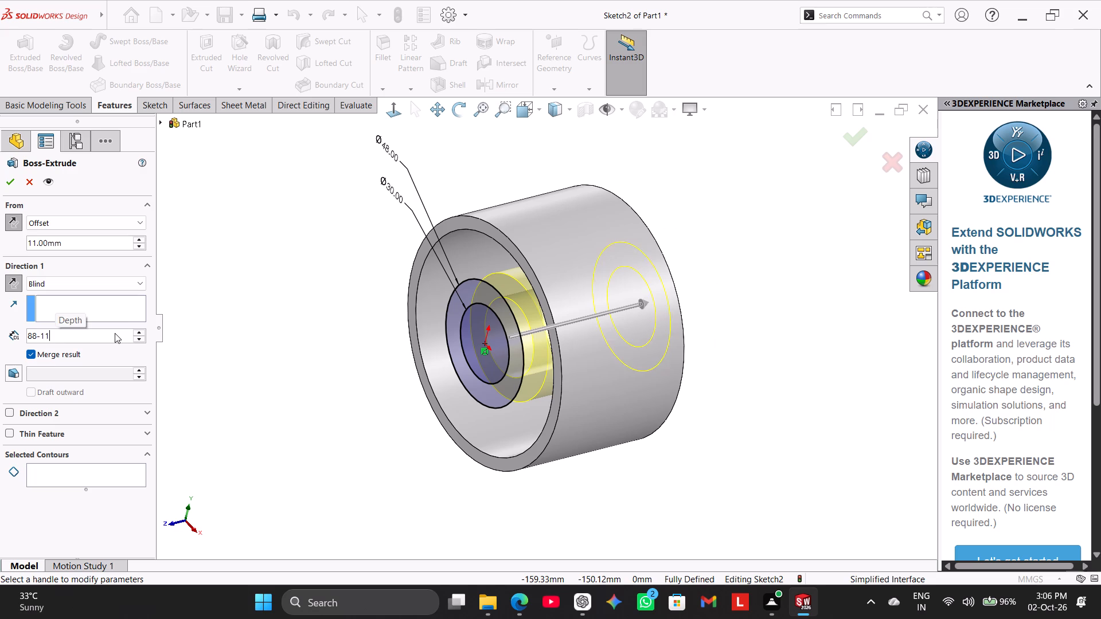
pyautogui.click(16, 181)
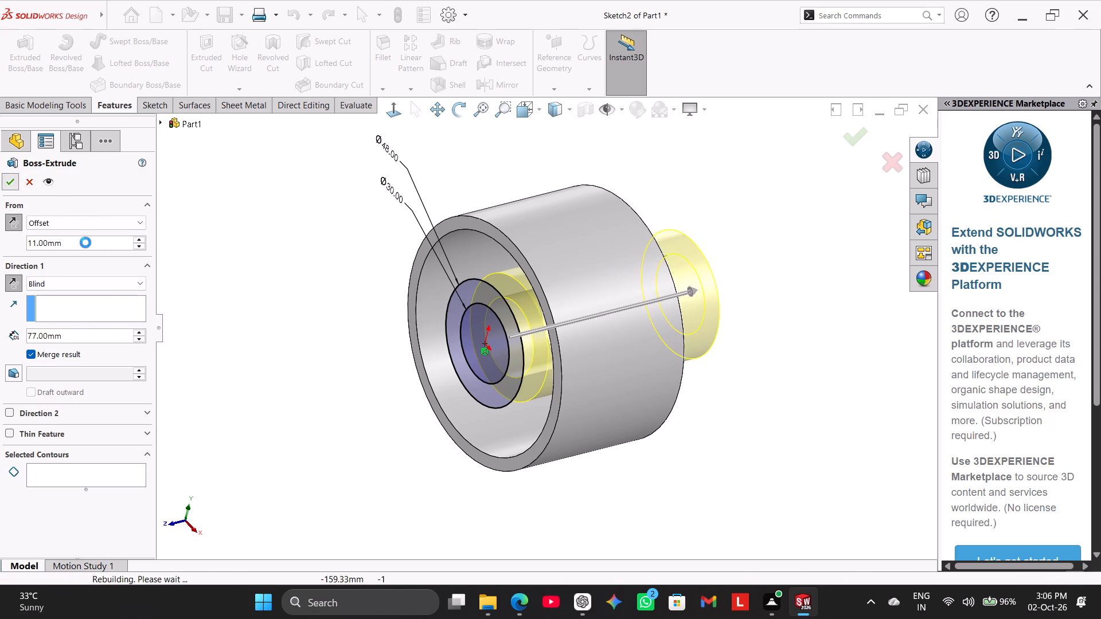
# Create a sketch on the Front Plane and convert the ring's 95 mm outer edge into a sketch circle.
pyautogui.click(223, 300)
pyautogui.moveTo(329, 338); pyautogui.dragTo(295, 416, button='middle')
pyautogui.moveTo(244, 397); pyautogui.dragTo(428, 276, button='right')
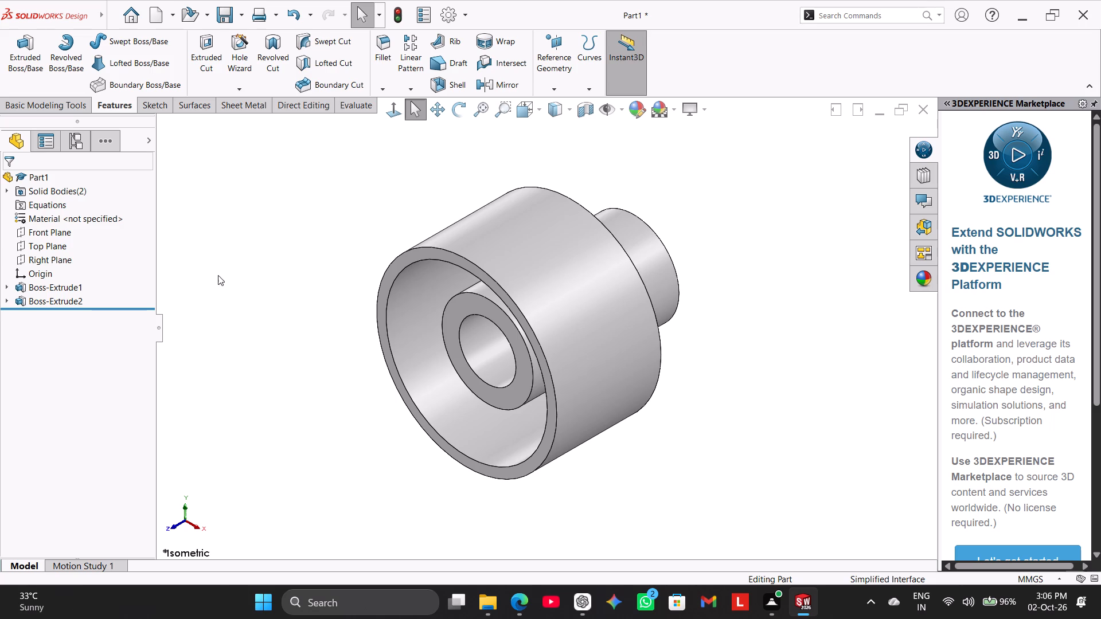
pyautogui.click(55, 225)
pyautogui.click(59, 233)
pyautogui.click(72, 220)
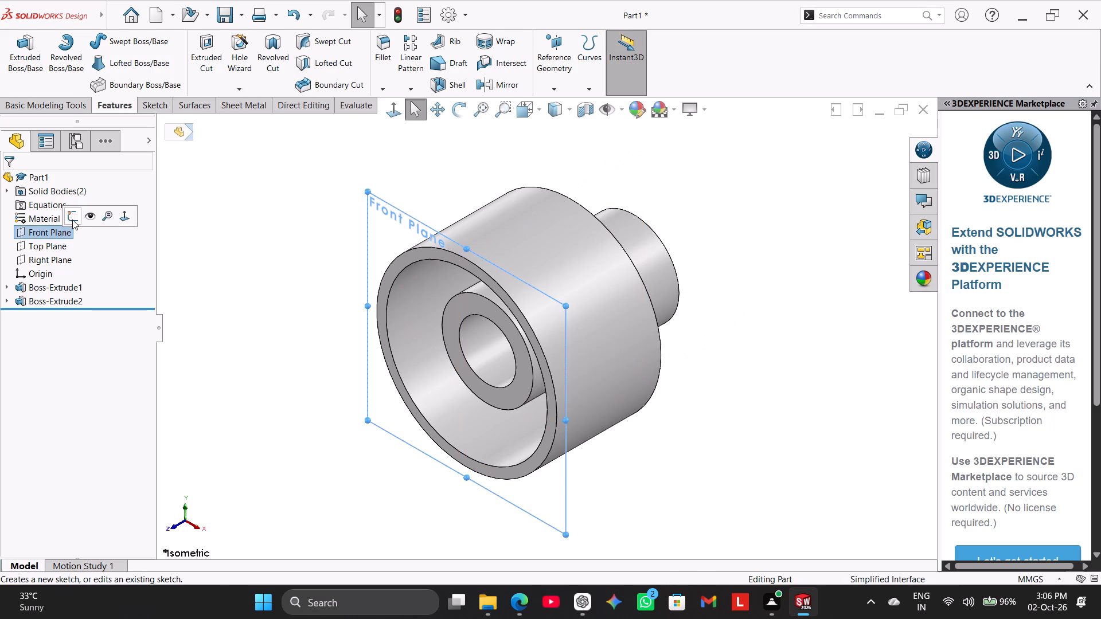
pyautogui.click(220, 322)
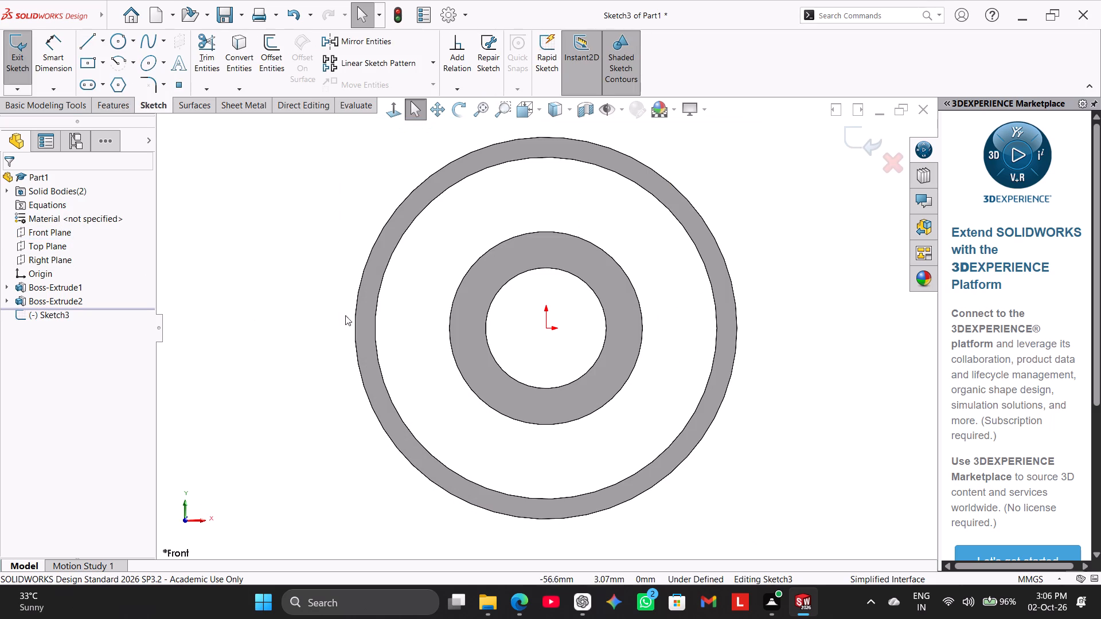
pyautogui.scroll(1, 631, 280)
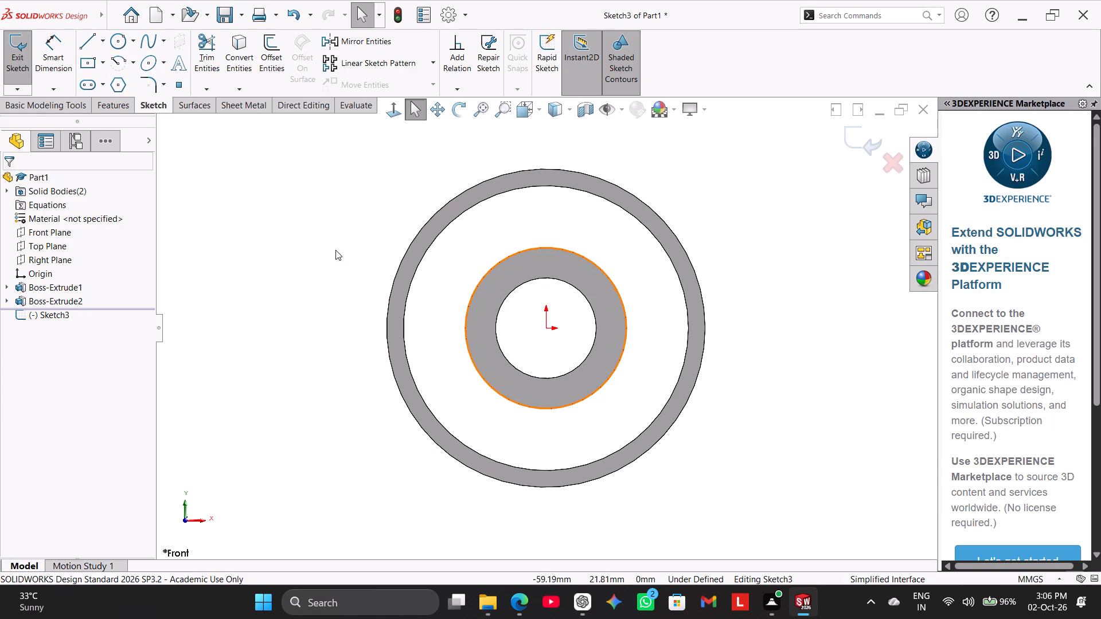
pyautogui.click(307, 241)
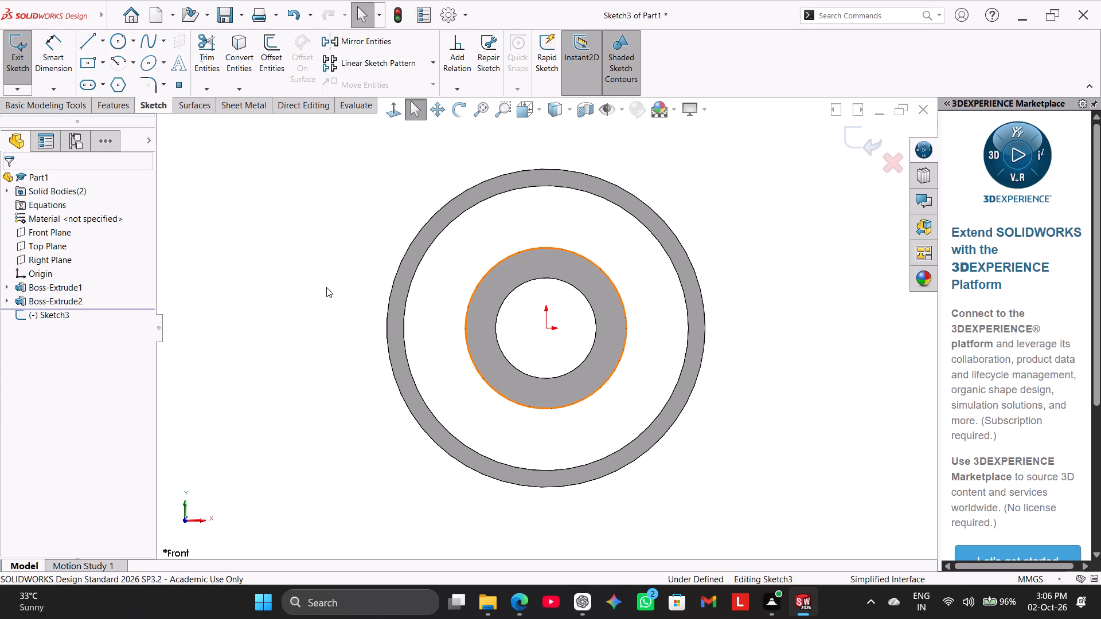
pyautogui.click(233, 54)
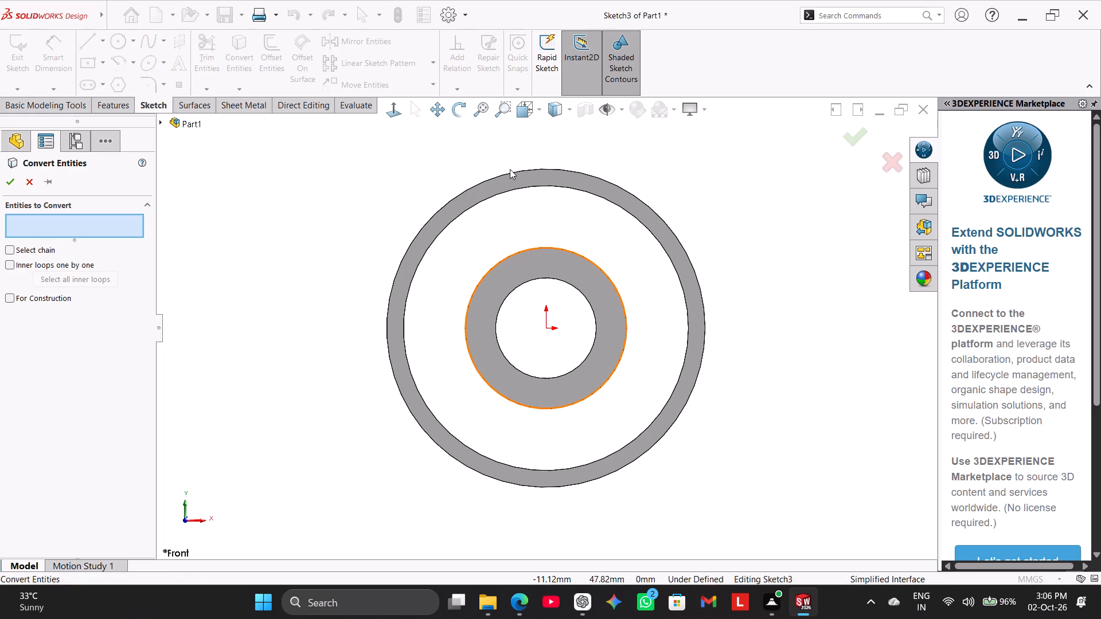
pyautogui.click(514, 171)
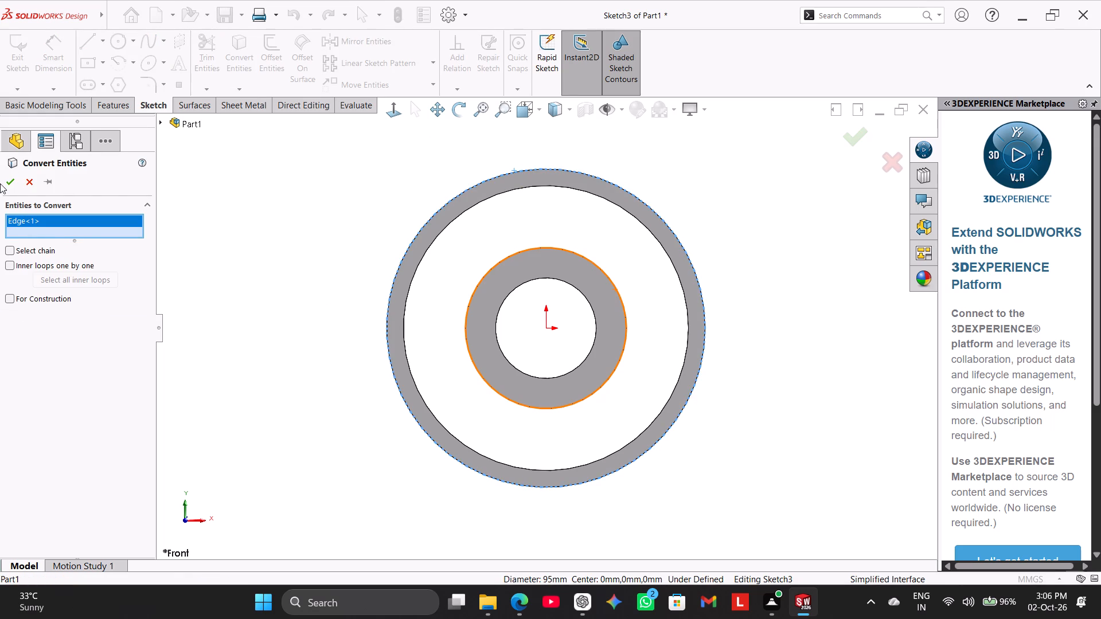
pyautogui.click(10, 184)
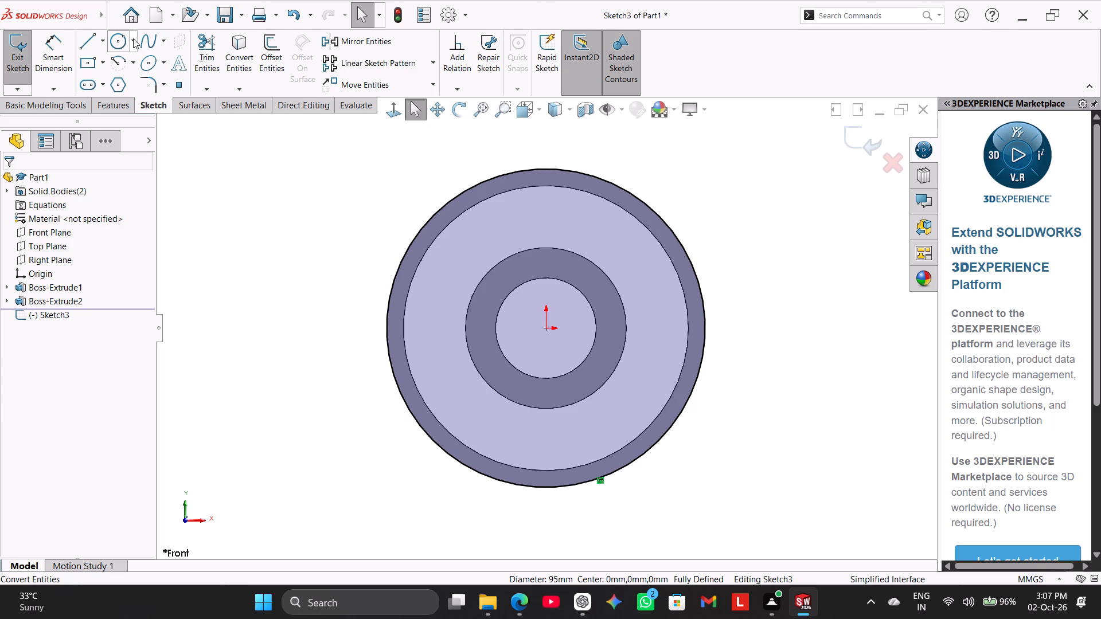
# Sketch a vertical centerline from the origin down to the lowest point of the converted 95 mm circle.
pyautogui.click(103, 45)
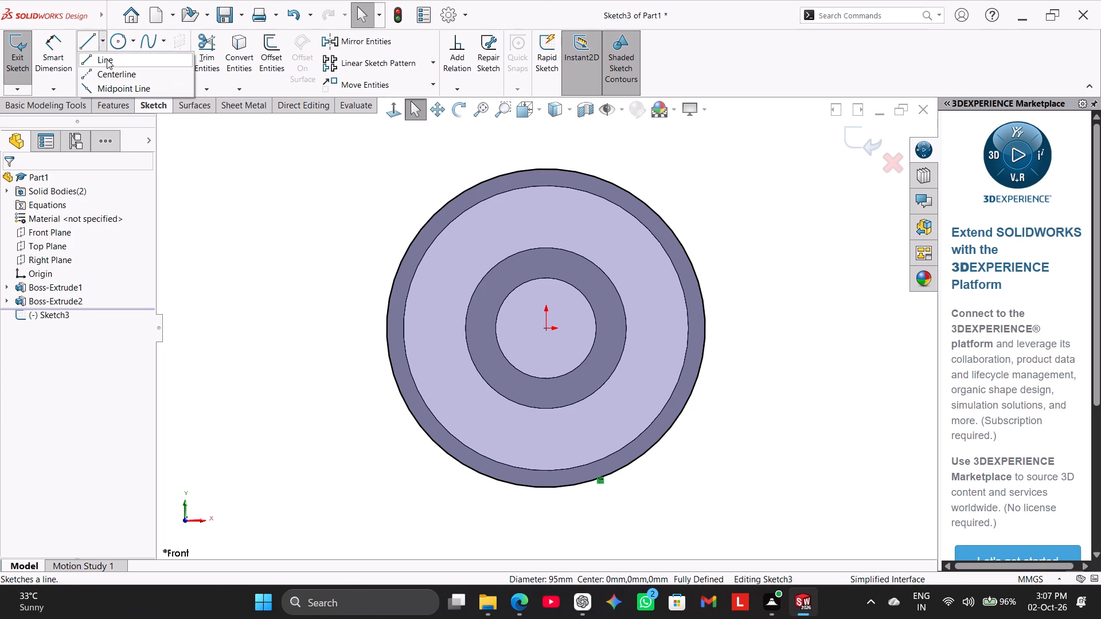
pyautogui.click(112, 72)
pyautogui.click(548, 331)
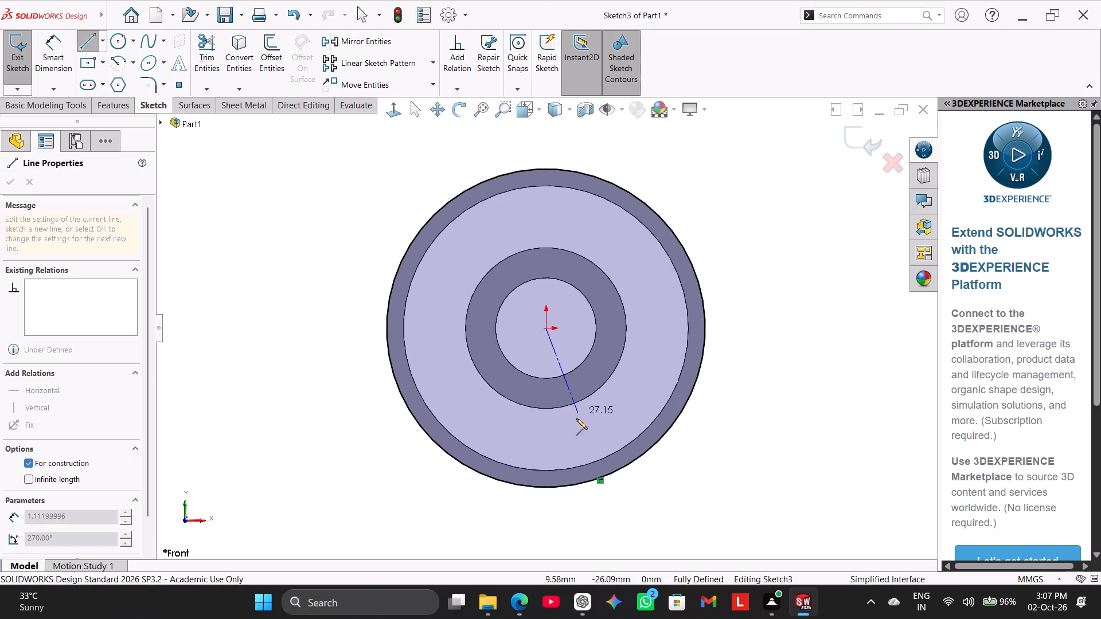
pyautogui.click(547, 489)
pyautogui.rightClick(416, 437)
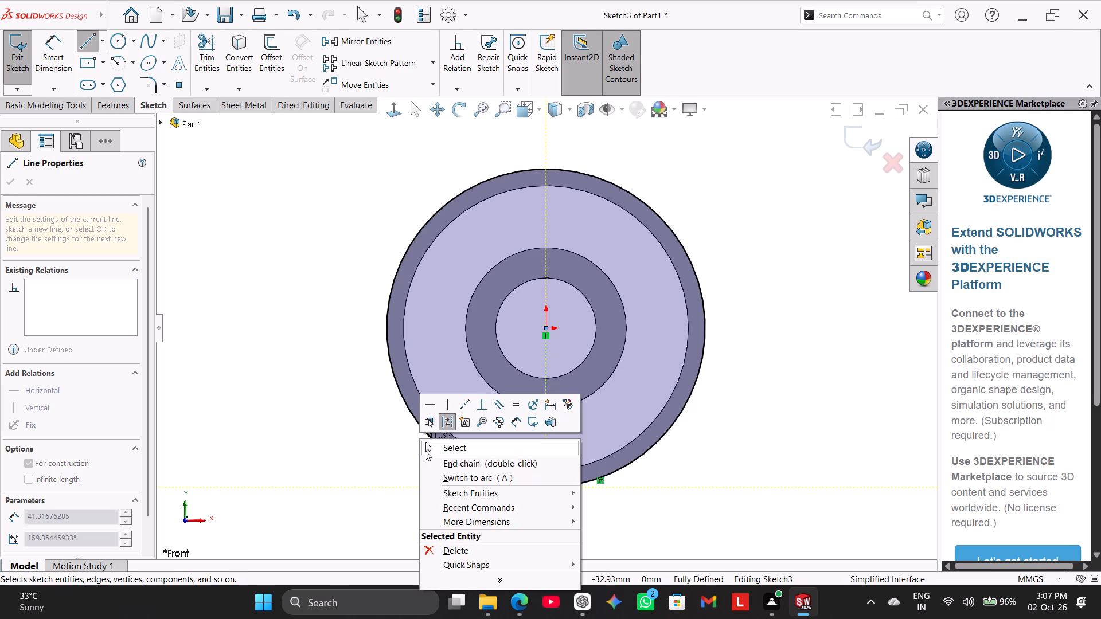
pyautogui.click(425, 450)
# Sketch a circle of about 6.7 mm radius centred on the lower end of the centerline.
pyautogui.click(116, 44)
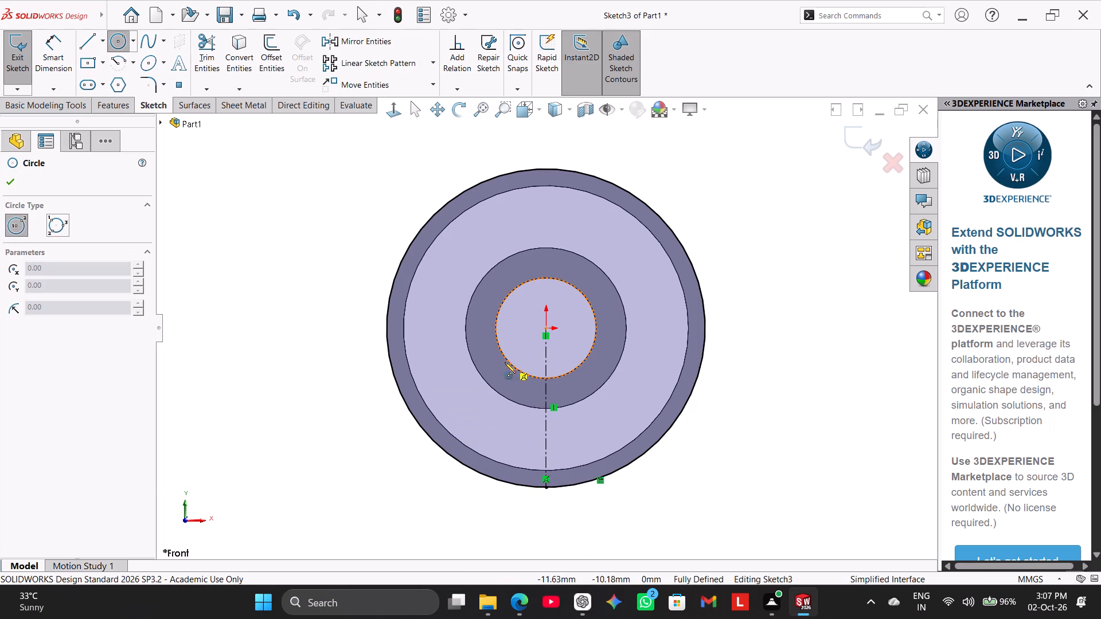
pyautogui.click(548, 488)
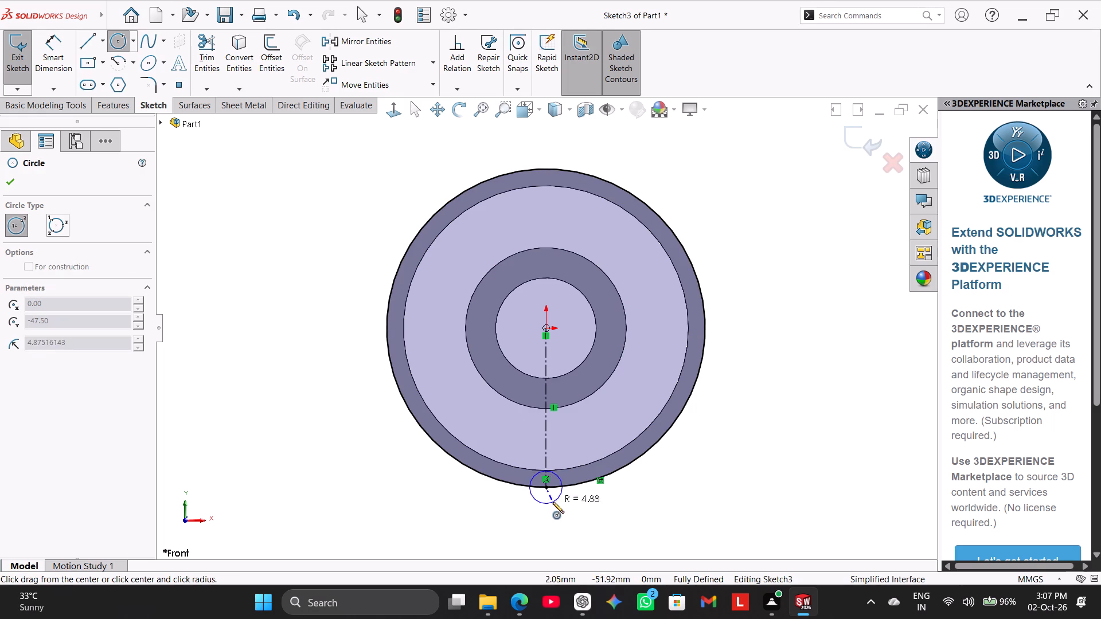
pyautogui.click(555, 508)
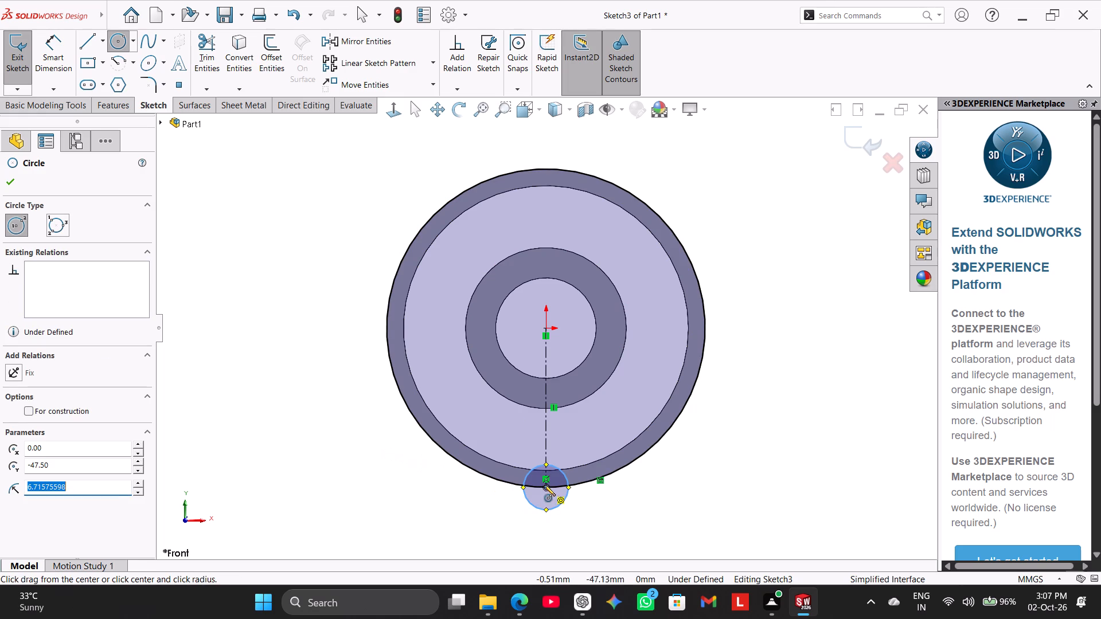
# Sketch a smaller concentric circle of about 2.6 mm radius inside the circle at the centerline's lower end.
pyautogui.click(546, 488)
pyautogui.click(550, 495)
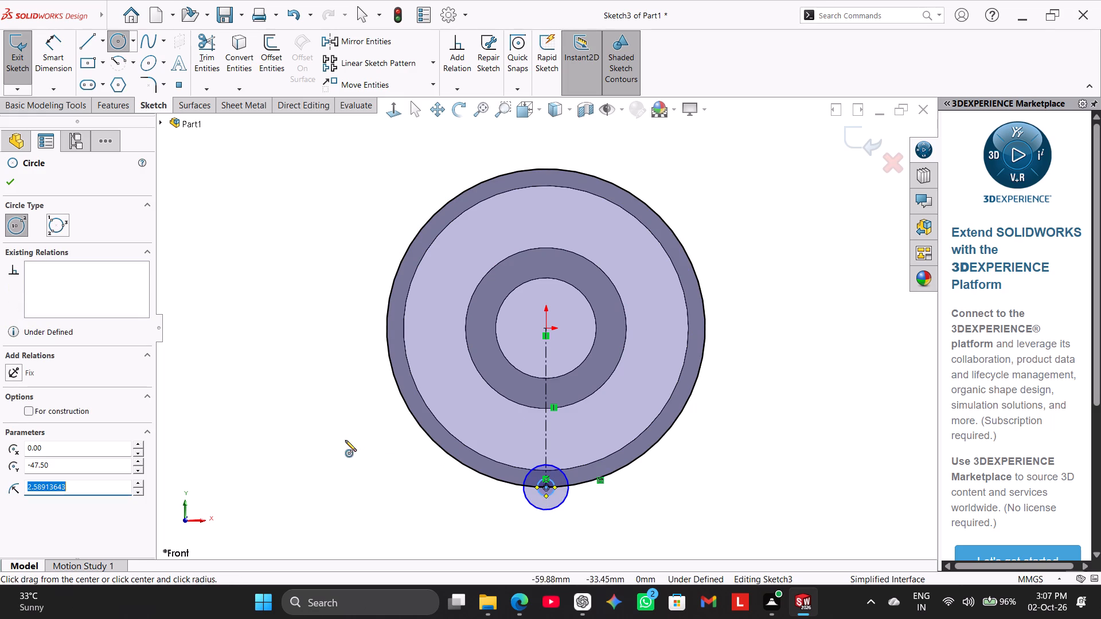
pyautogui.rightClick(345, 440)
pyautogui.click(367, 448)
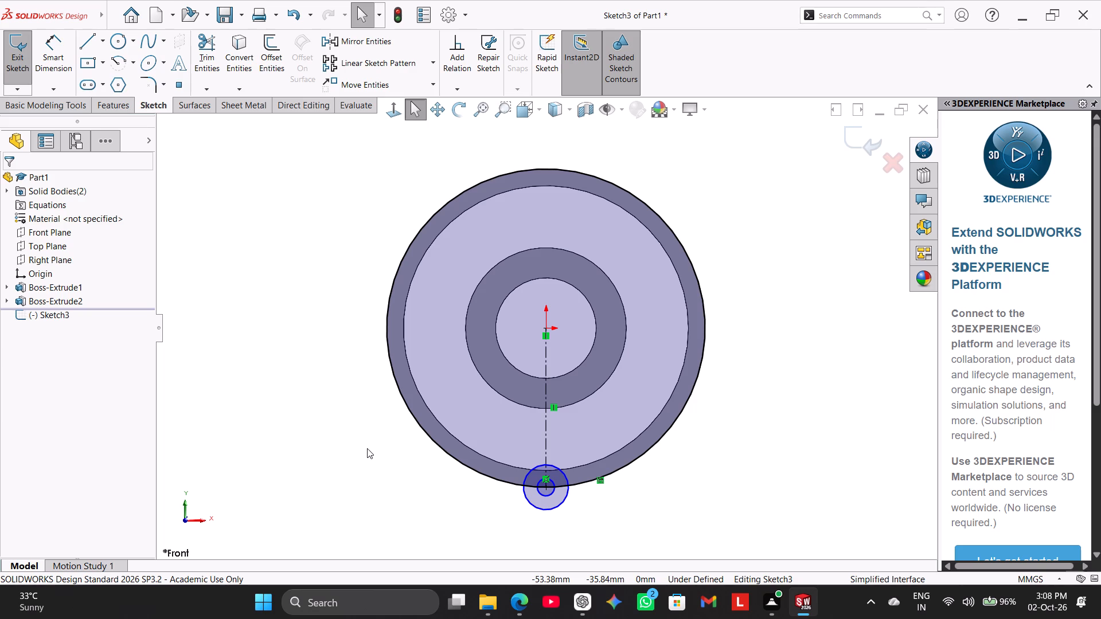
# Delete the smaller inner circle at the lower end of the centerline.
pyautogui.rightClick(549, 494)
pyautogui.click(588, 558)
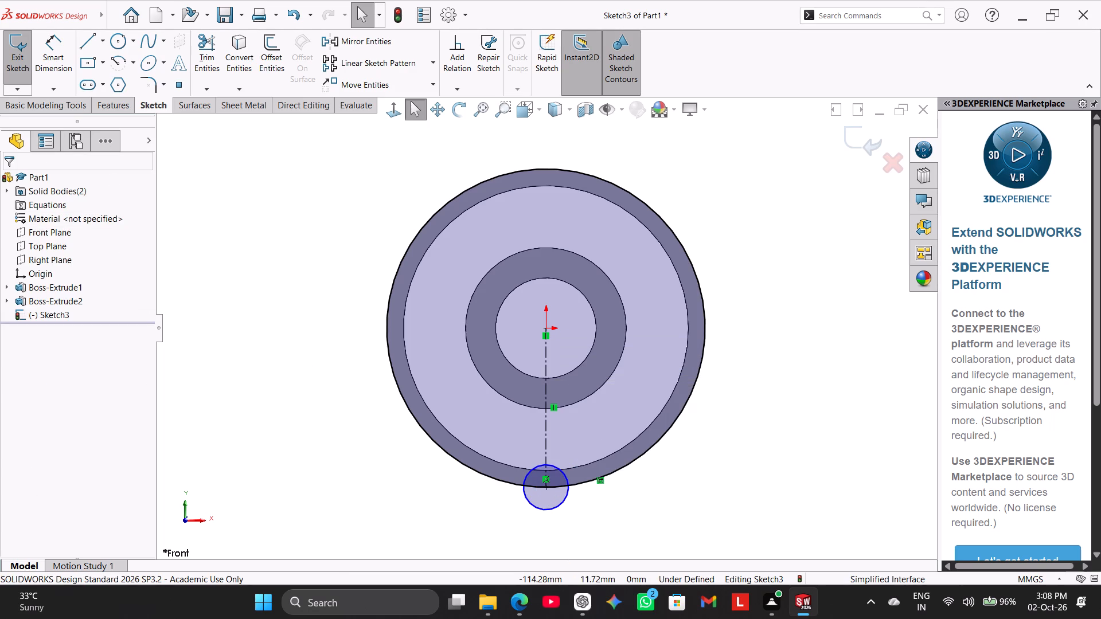
# Dimension the small circle at the centerline's lower end to a diameter of 14 mm.
pyautogui.click(64, 53)
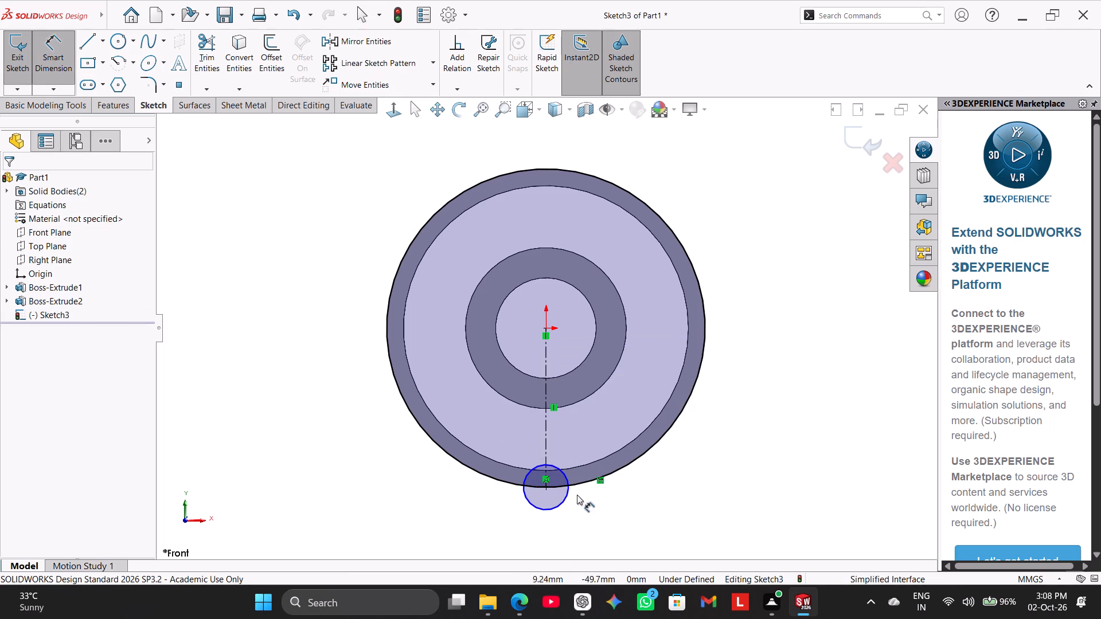
pyautogui.click(564, 502)
pyautogui.click(604, 513)
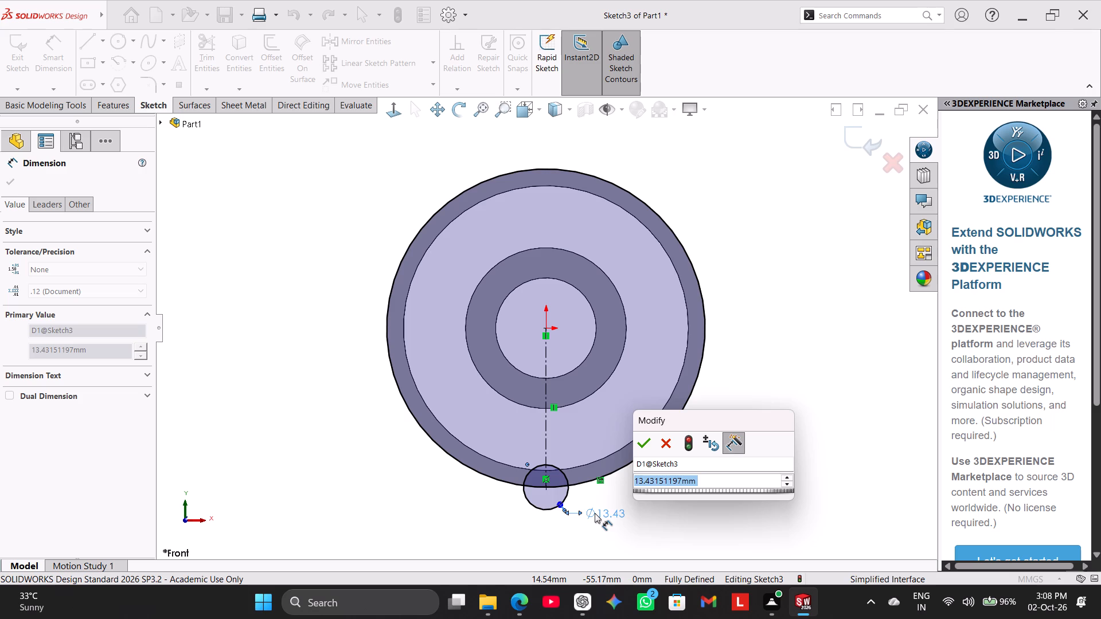
pyautogui.write('14')
pyautogui.press('Return')
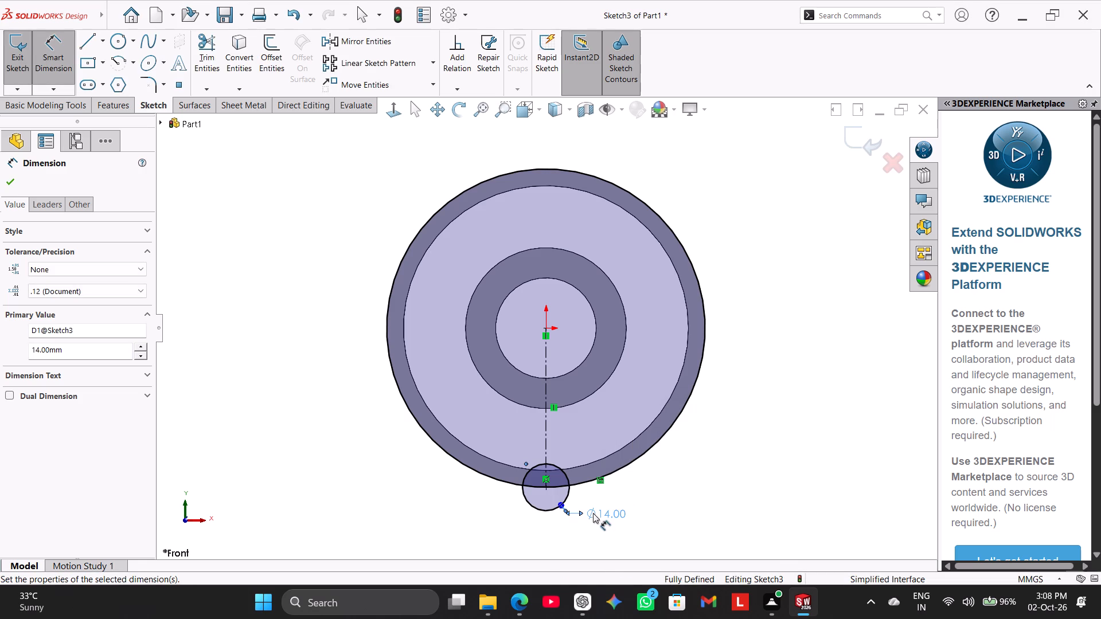
pyautogui.rightClick(692, 459)
pyautogui.click(725, 495)
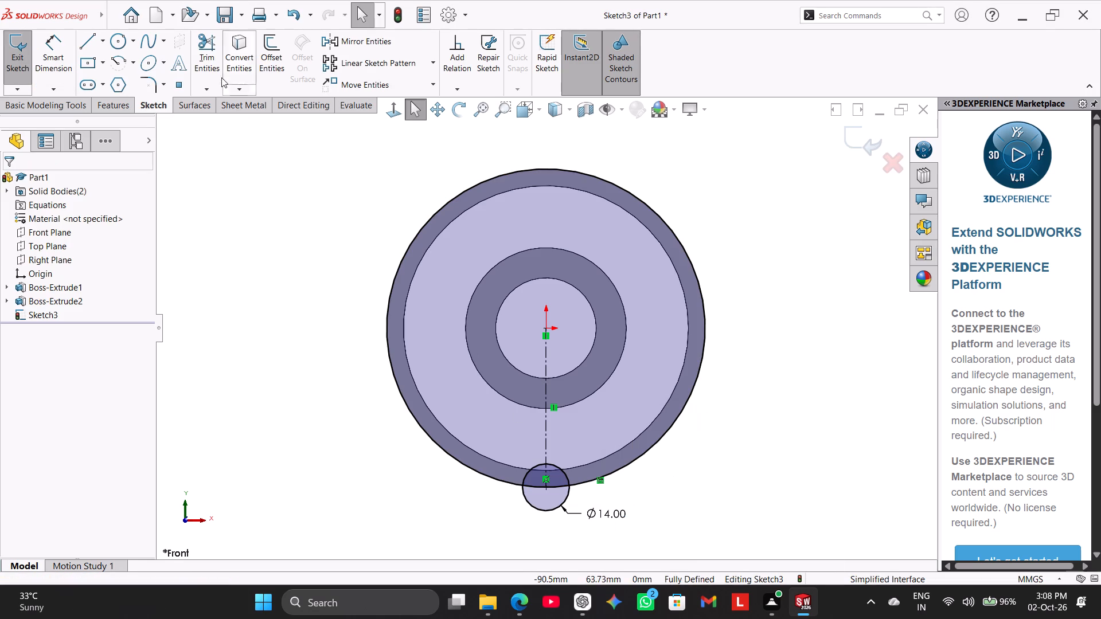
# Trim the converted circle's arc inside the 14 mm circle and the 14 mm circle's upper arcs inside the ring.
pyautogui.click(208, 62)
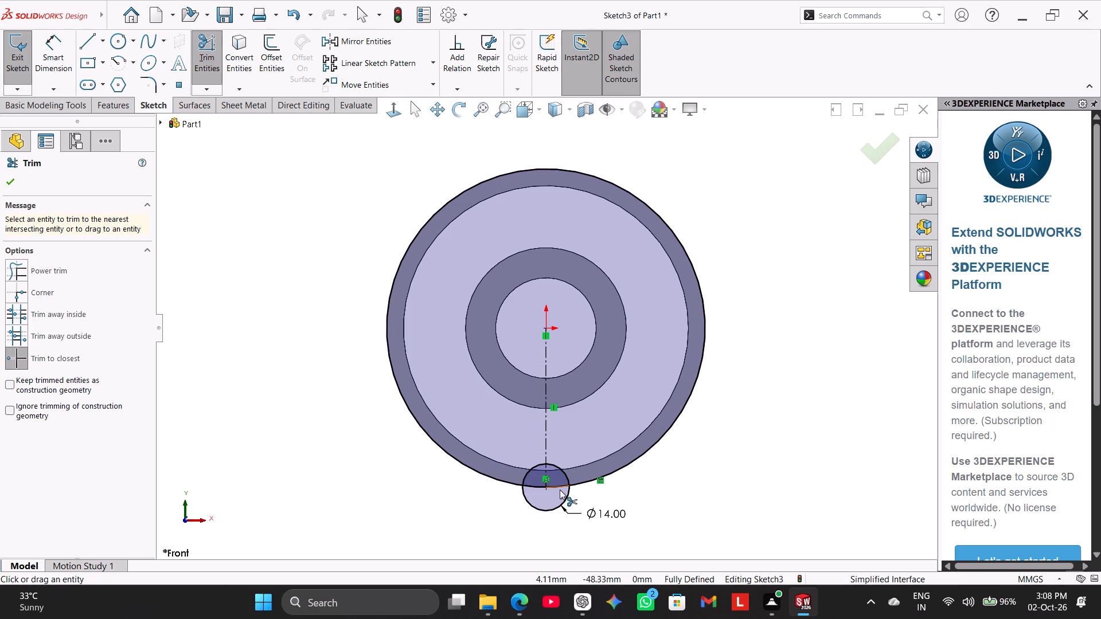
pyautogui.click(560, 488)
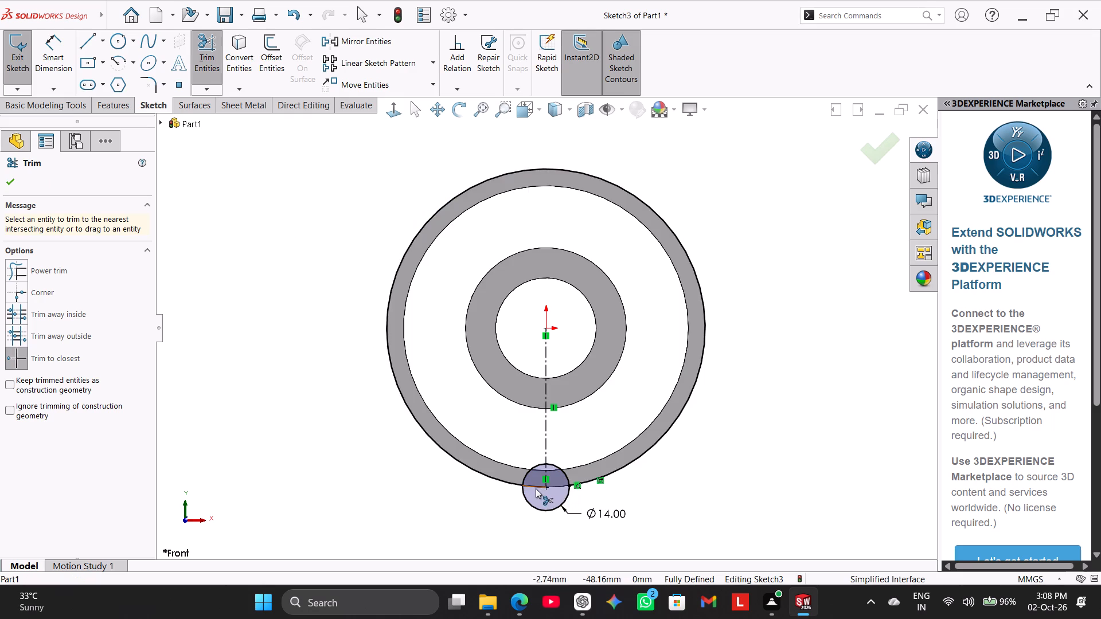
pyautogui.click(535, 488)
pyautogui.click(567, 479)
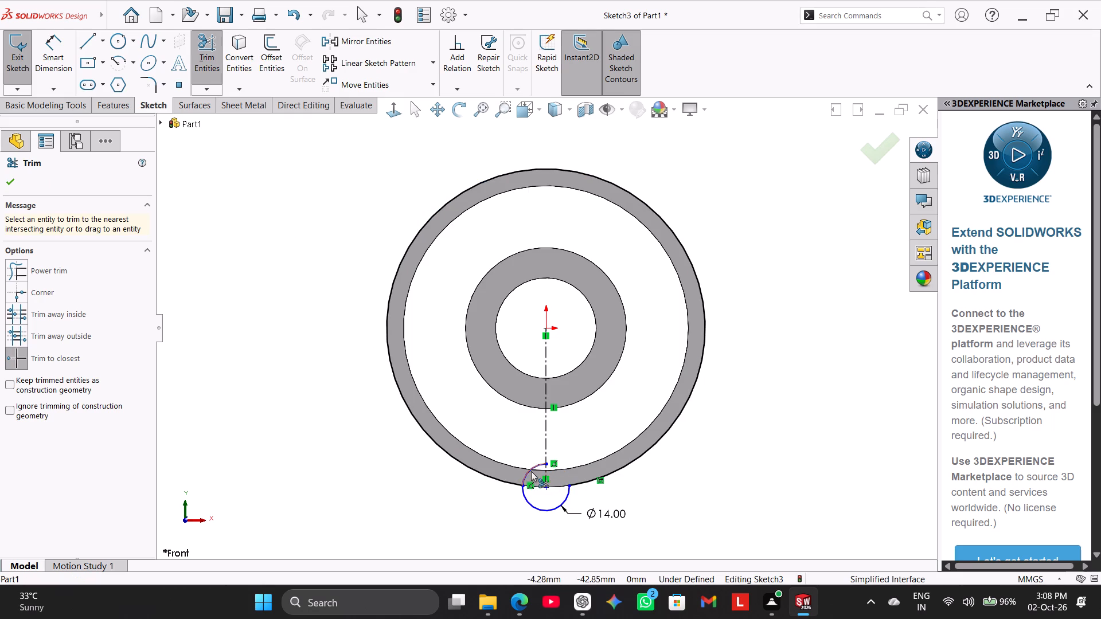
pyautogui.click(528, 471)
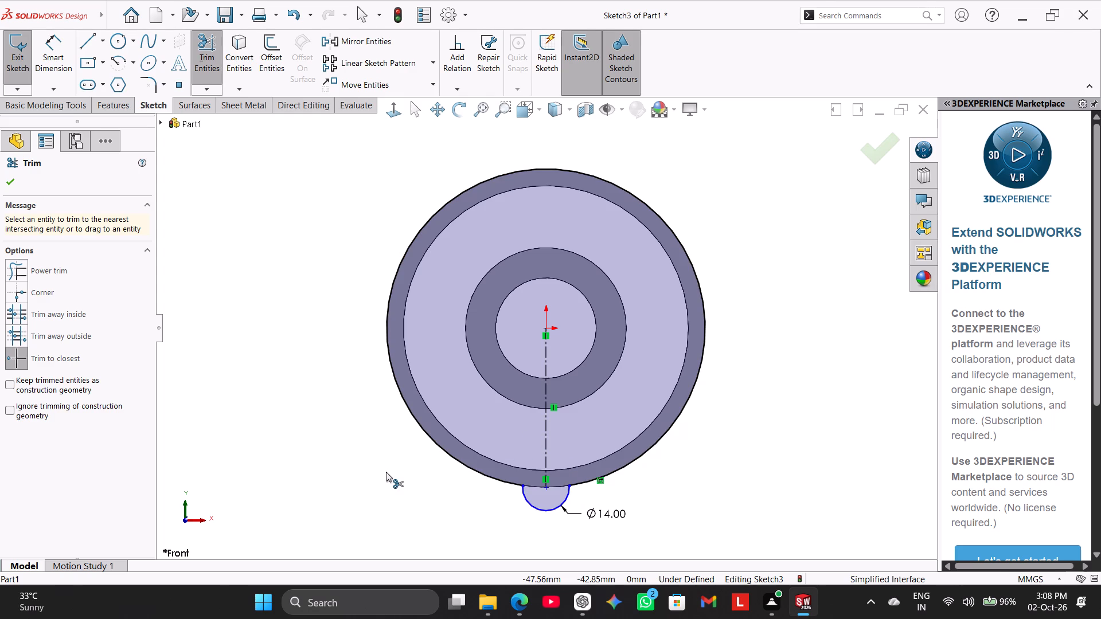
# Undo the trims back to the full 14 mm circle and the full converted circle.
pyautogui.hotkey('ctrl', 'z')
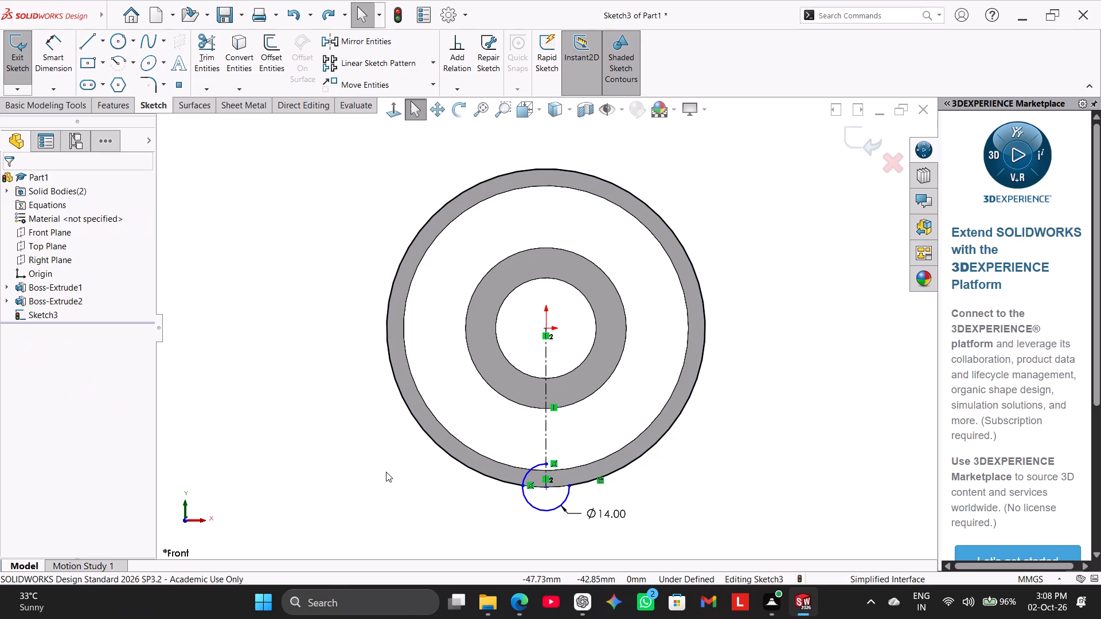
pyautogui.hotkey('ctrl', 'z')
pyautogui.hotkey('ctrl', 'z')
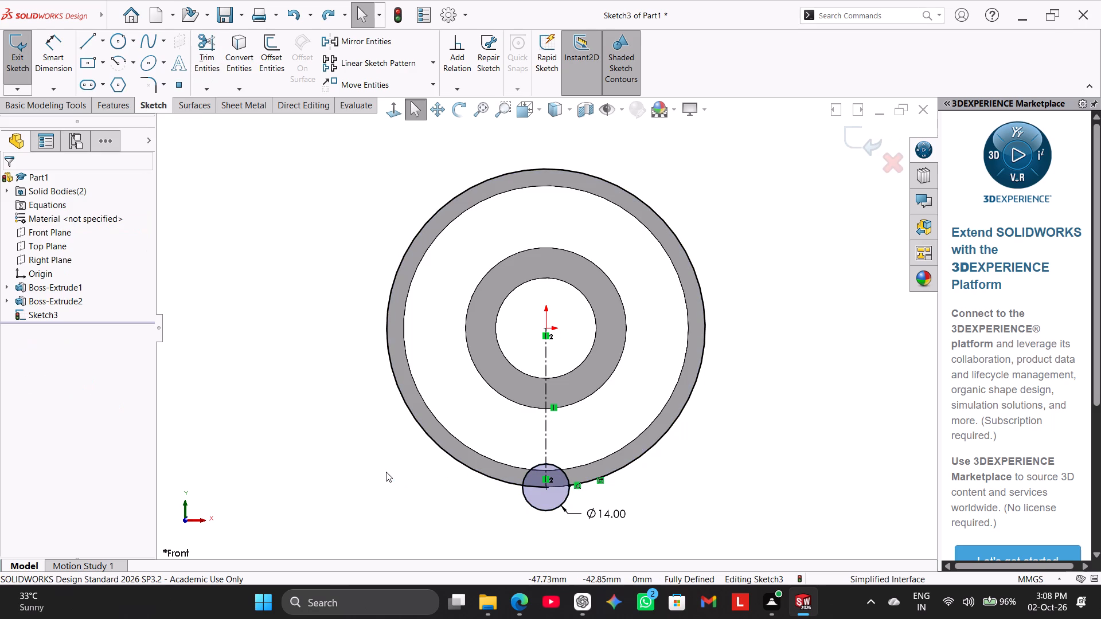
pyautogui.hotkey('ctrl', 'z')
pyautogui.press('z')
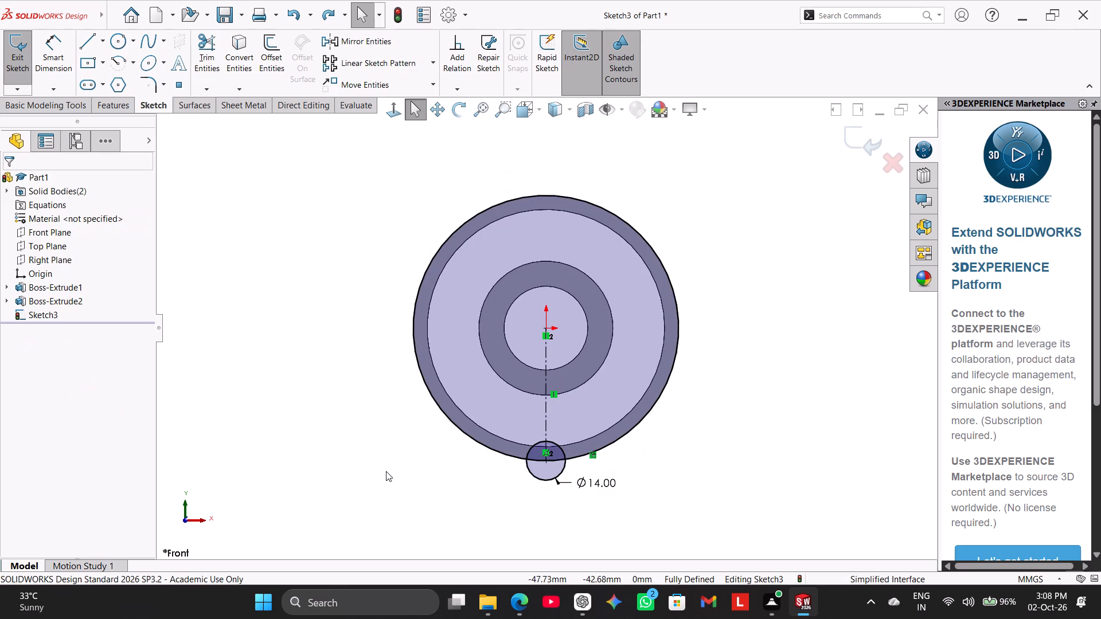
# Trim the converted circle outside the 14 mm circle and the small circle's upper arcs, leaving a closed lobe below the rim.
pyautogui.scroll(-2, 541, 473)
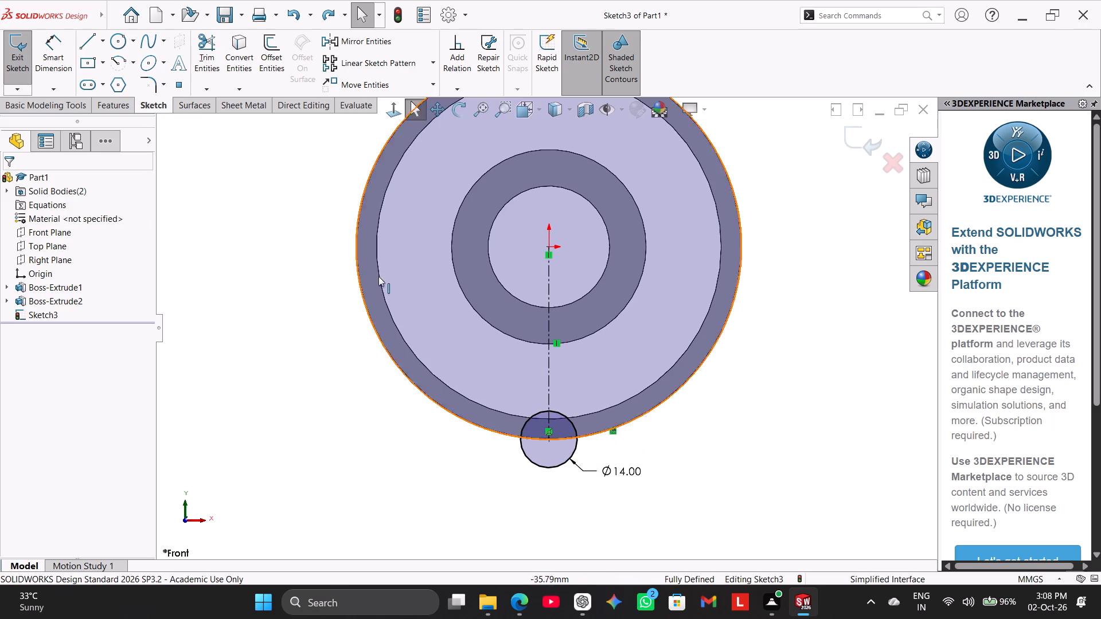
pyautogui.click(217, 56)
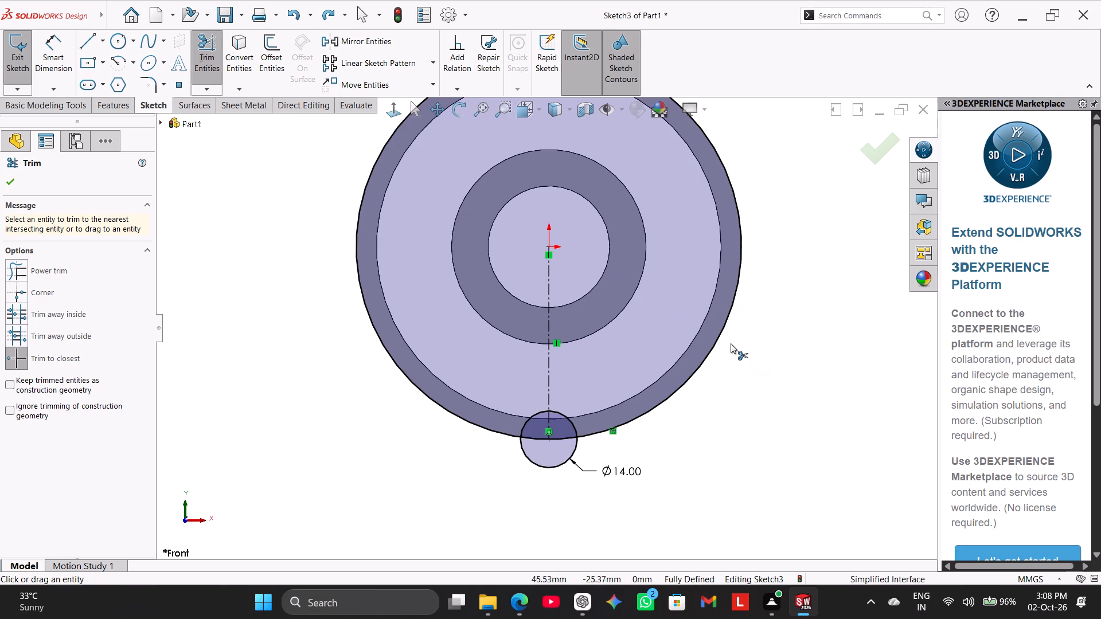
pyautogui.click(724, 327)
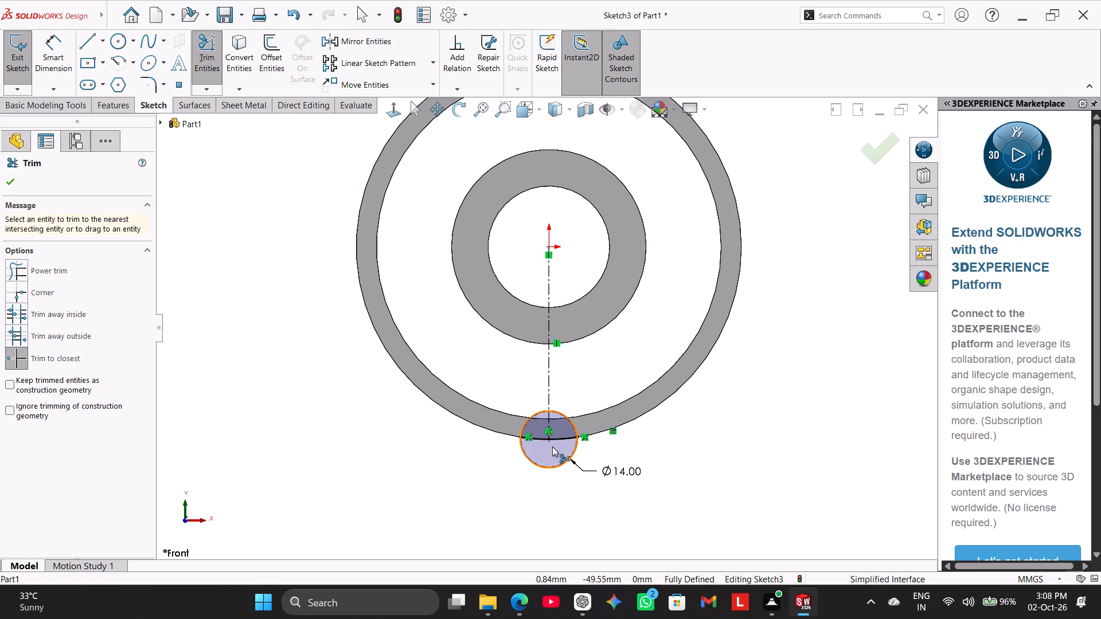
pyautogui.click(572, 422)
pyautogui.click(532, 418)
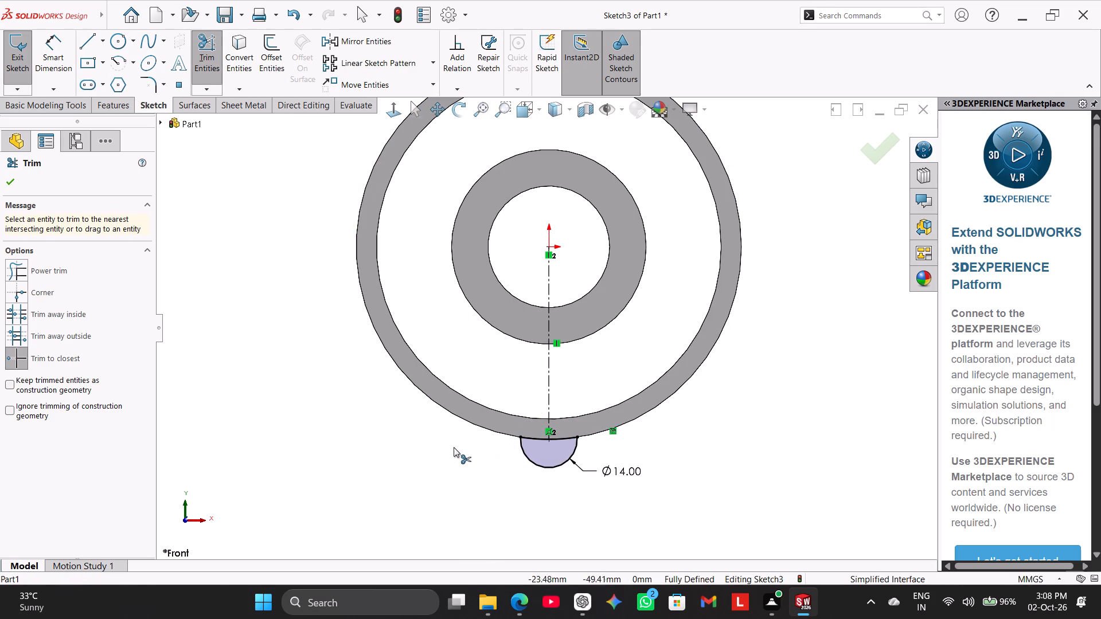
pyautogui.rightClick(429, 442)
pyautogui.click(463, 479)
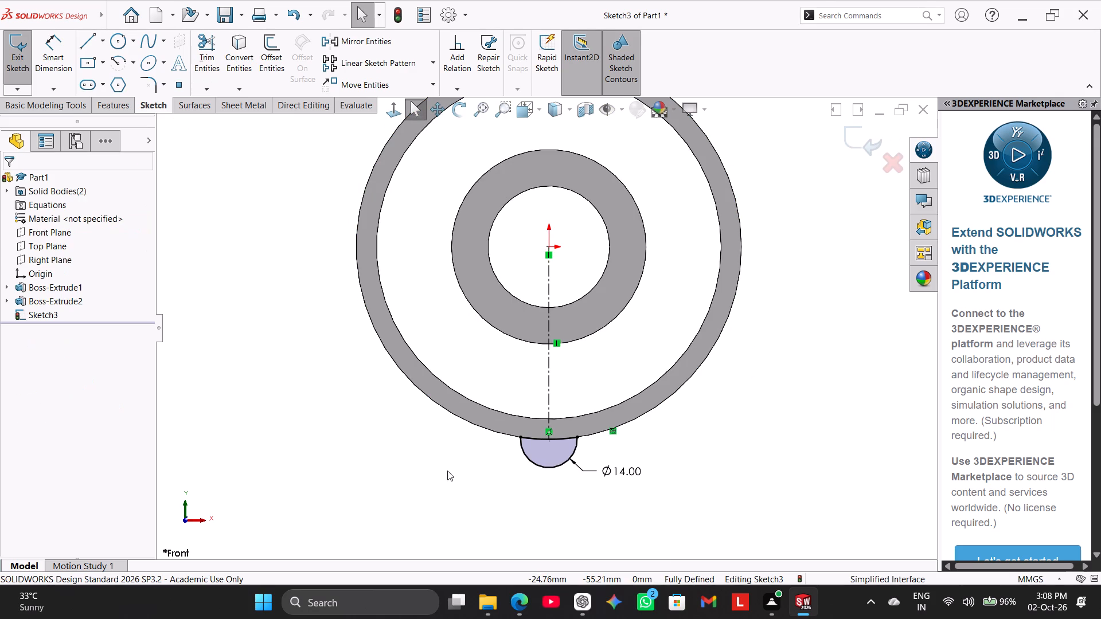
# Extrude the lobe profile as a blind boss 11 mm deep, reversed along the ring's length, with merged result.
pyautogui.moveTo(443, 462); pyautogui.dragTo(459, 457, button='middle')
pyautogui.scroll(3, 459, 457)
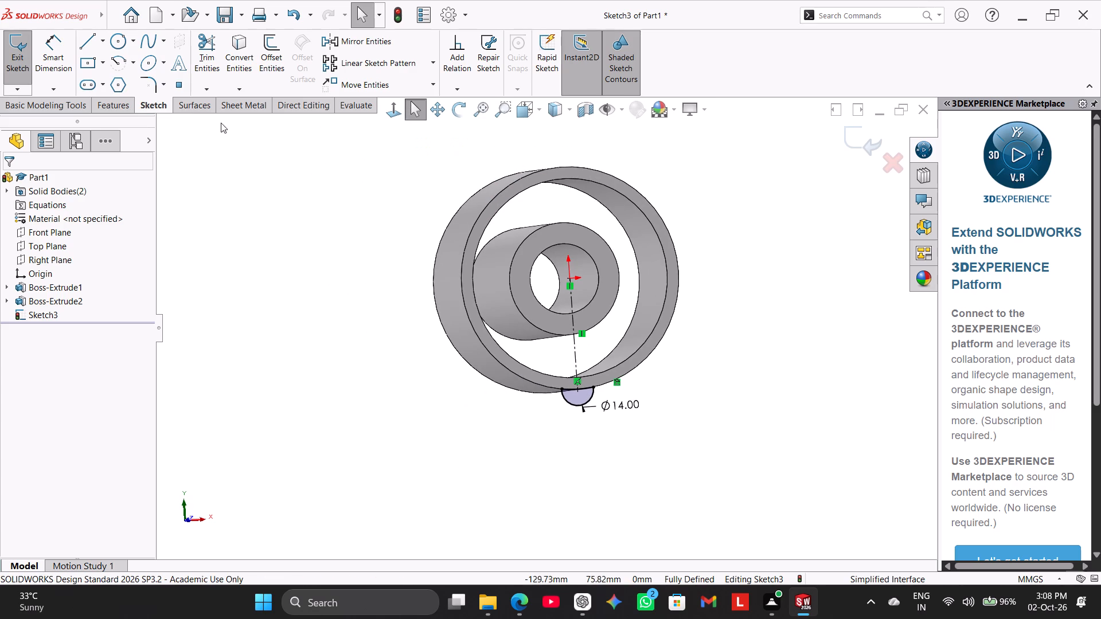
pyautogui.click(127, 103)
pyautogui.click(40, 61)
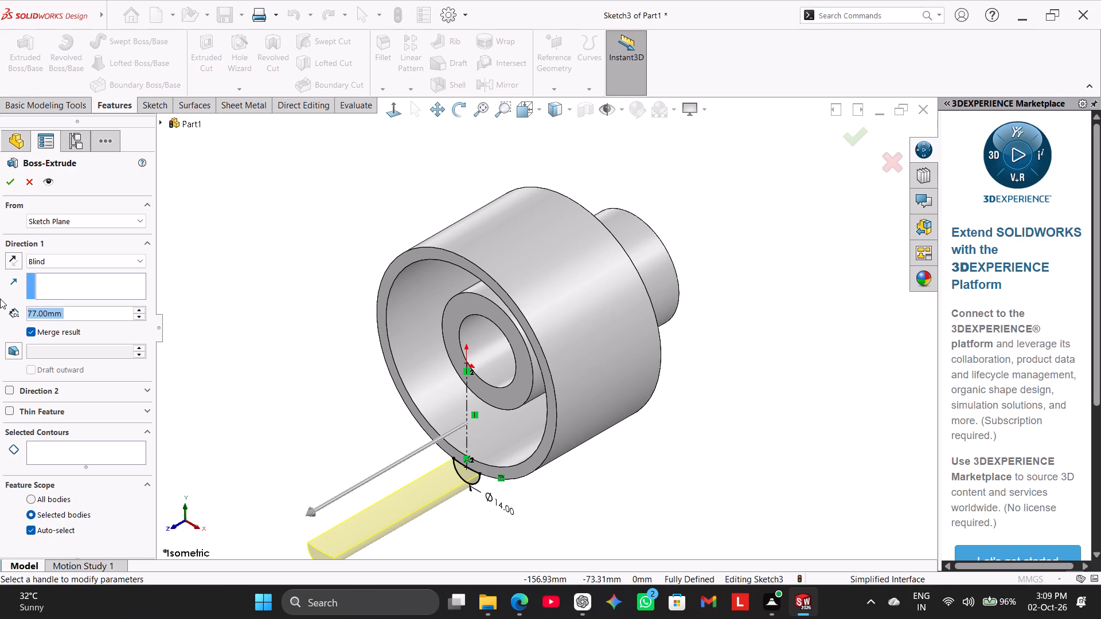
pyautogui.click(14, 255)
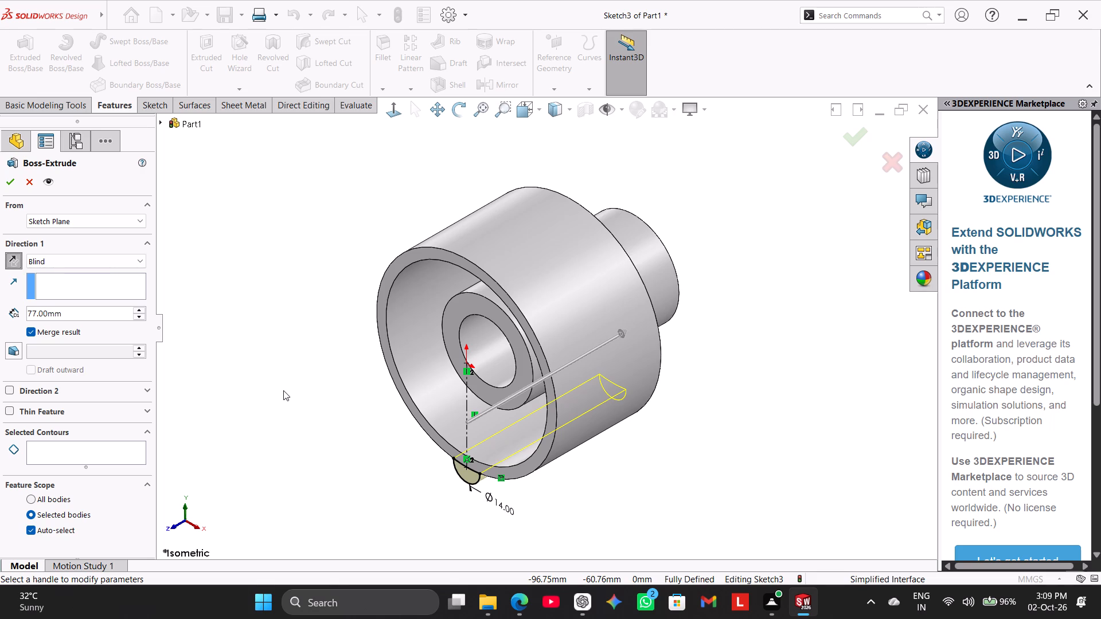
pyautogui.moveTo(303, 410); pyautogui.dragTo(505, 442, button='middle')
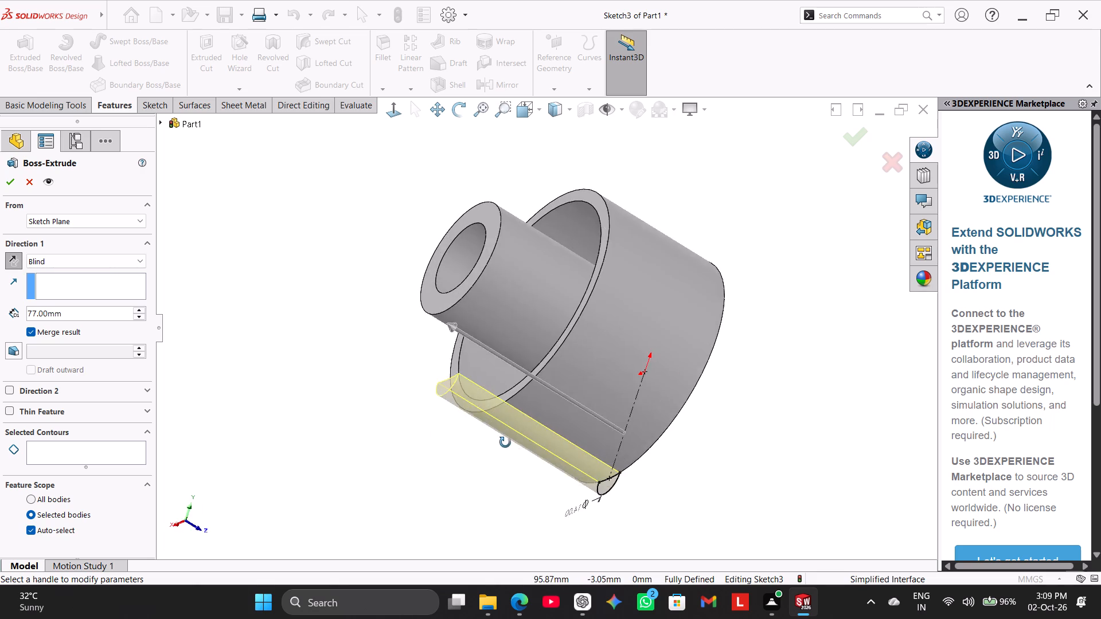
pyautogui.moveTo(505, 442); pyautogui.dragTo(466, 538, button='middle')
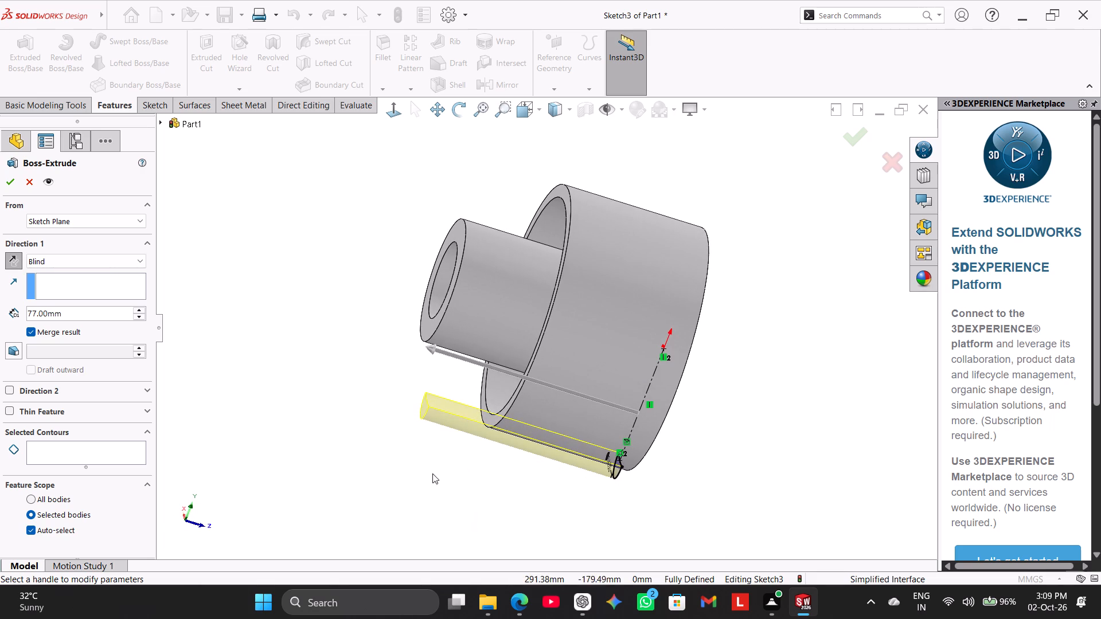
pyautogui.moveTo(421, 450); pyautogui.dragTo(408, 486, button='middle')
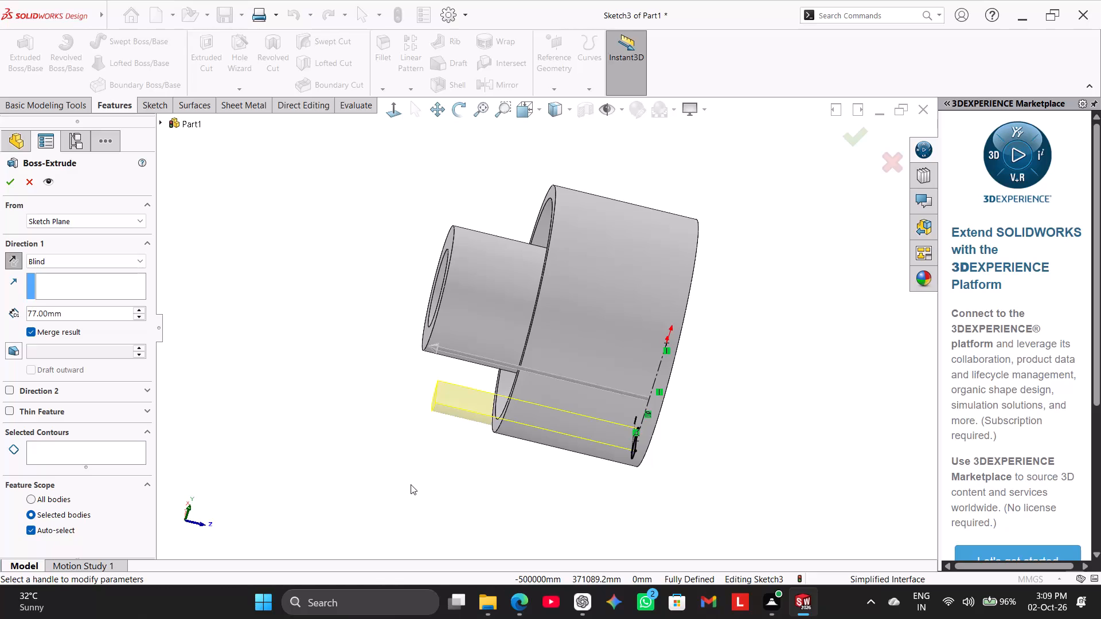
pyautogui.doubleClick(90, 314)
pyautogui.write('11')
pyautogui.press('Return')
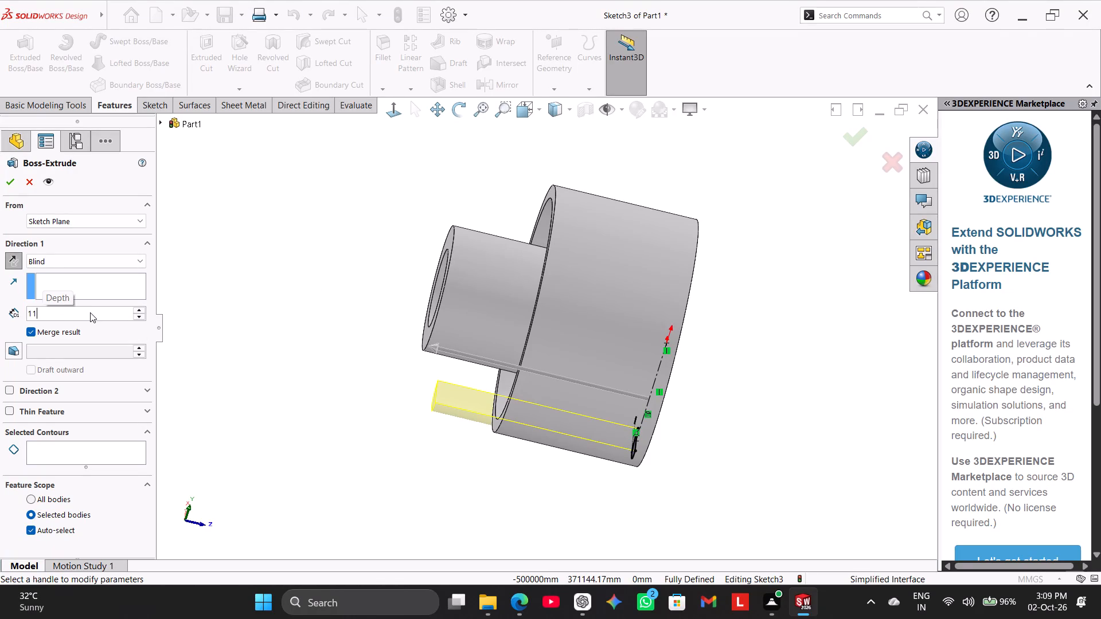
pyautogui.click(9, 189)
pyautogui.click(275, 334)
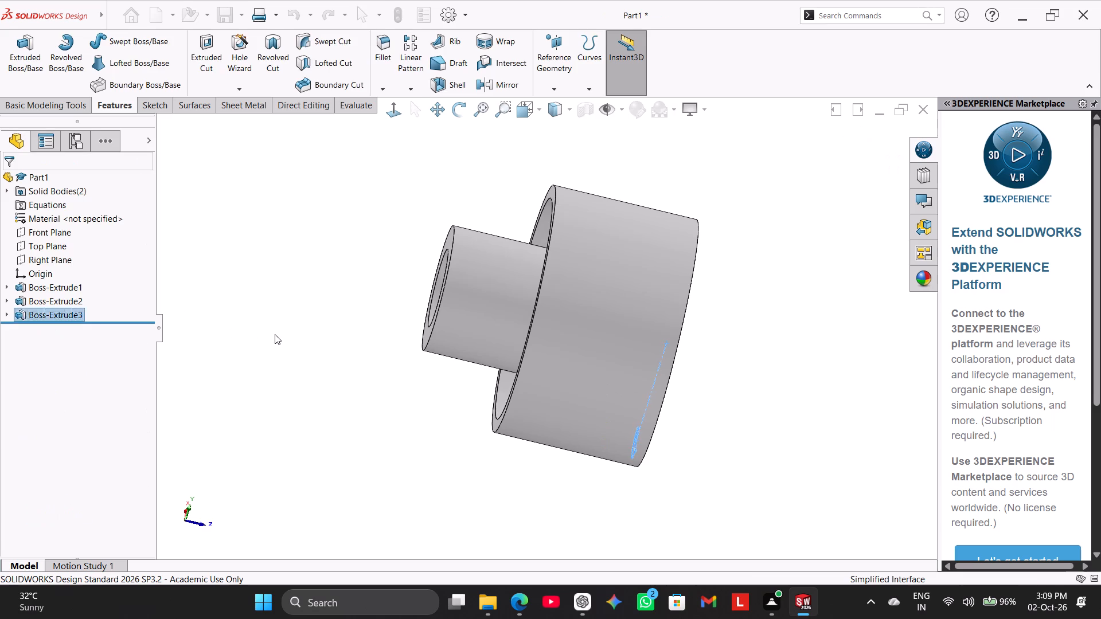
# Start a constant-size 2 mm symmetric fillet on the two straight edges where the lobe meets the ring's outer surface.
pyautogui.moveTo(366, 412); pyautogui.dragTo(290, 377, button='middle')
pyautogui.moveTo(283, 364); pyautogui.dragTo(228, 358, button='middle')
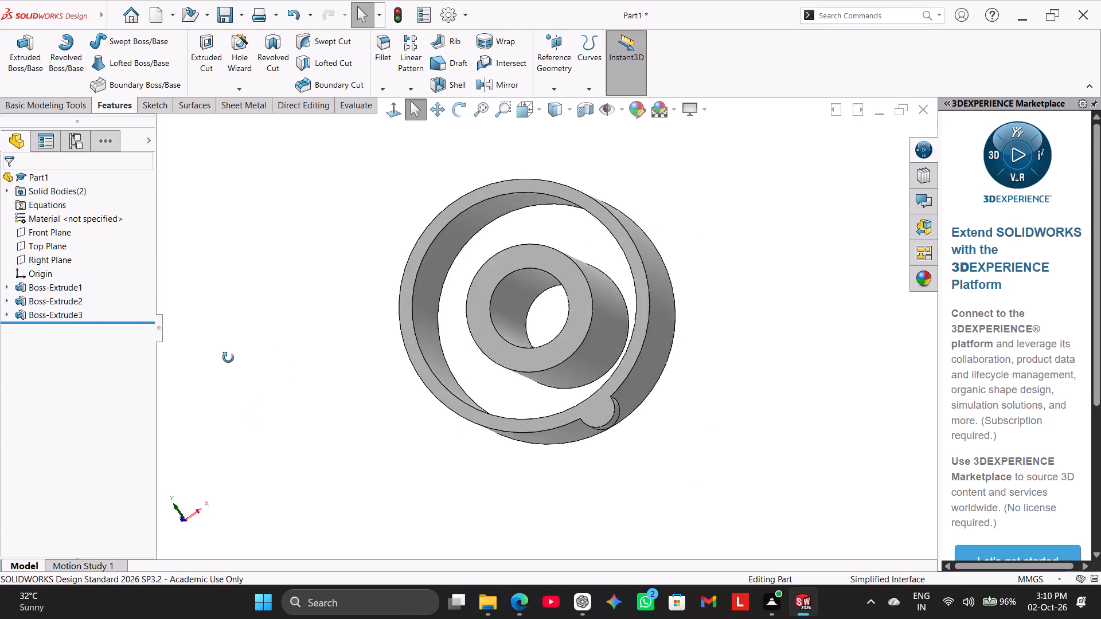
pyautogui.moveTo(228, 358); pyautogui.dragTo(201, 345, button='middle')
pyautogui.moveTo(269, 425); pyautogui.dragTo(208, 409, button='middle')
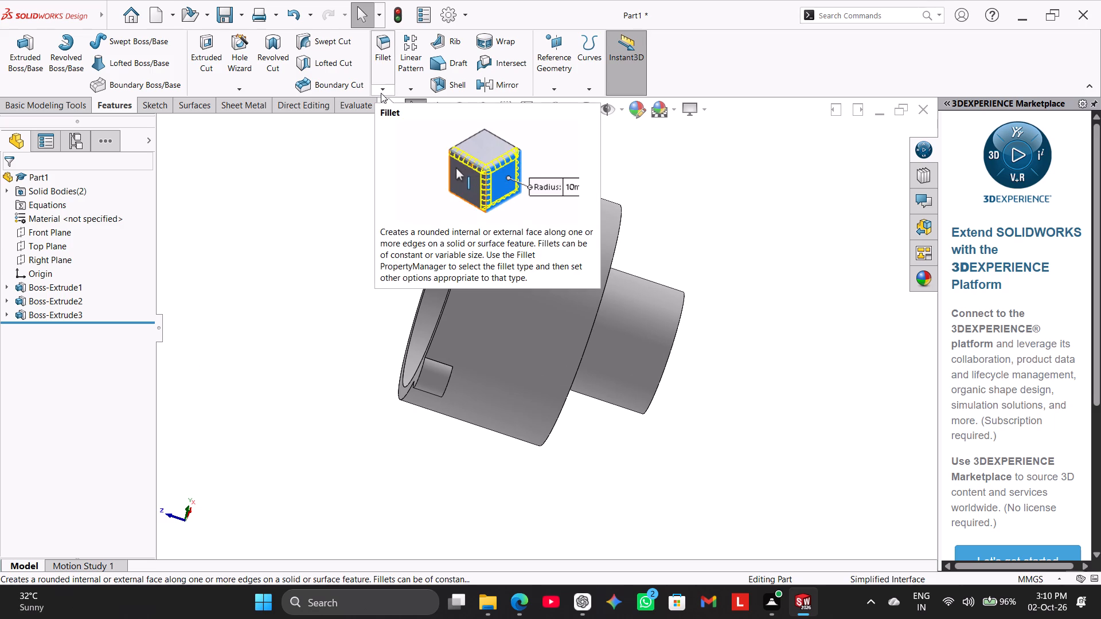
pyautogui.click(385, 64)
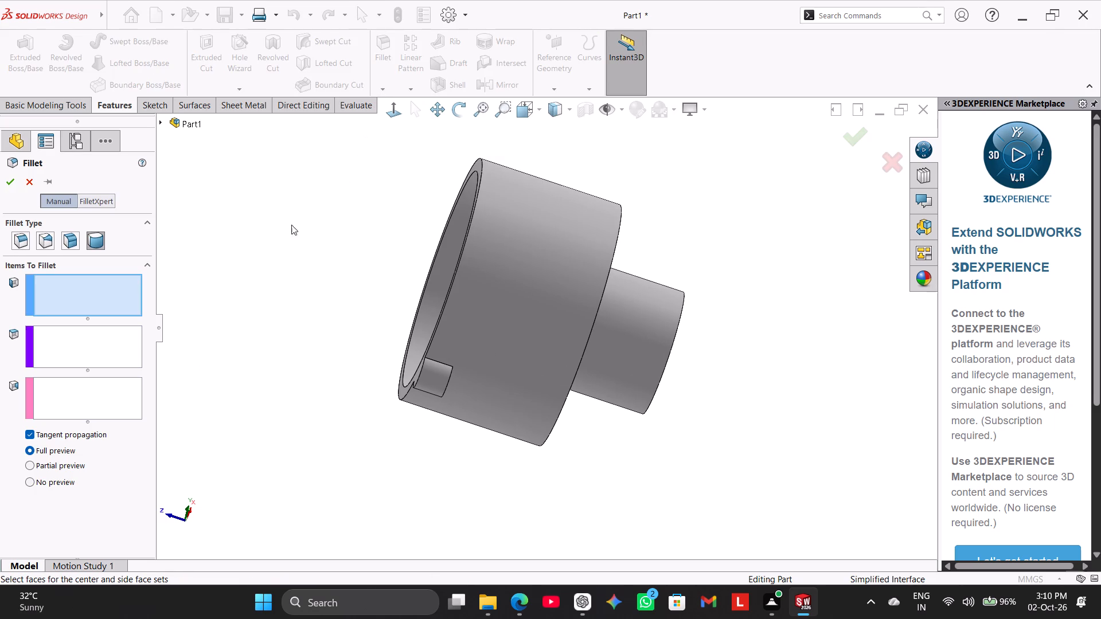
pyautogui.click(18, 241)
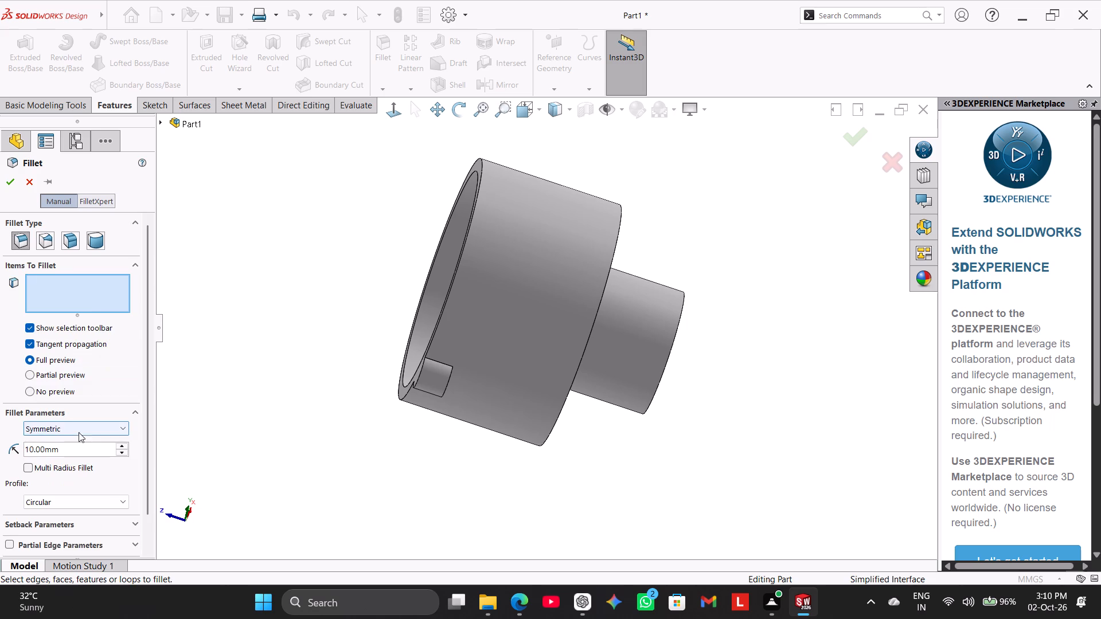
pyautogui.doubleClick(83, 449)
pyautogui.press('2')
pyautogui.press('Return')
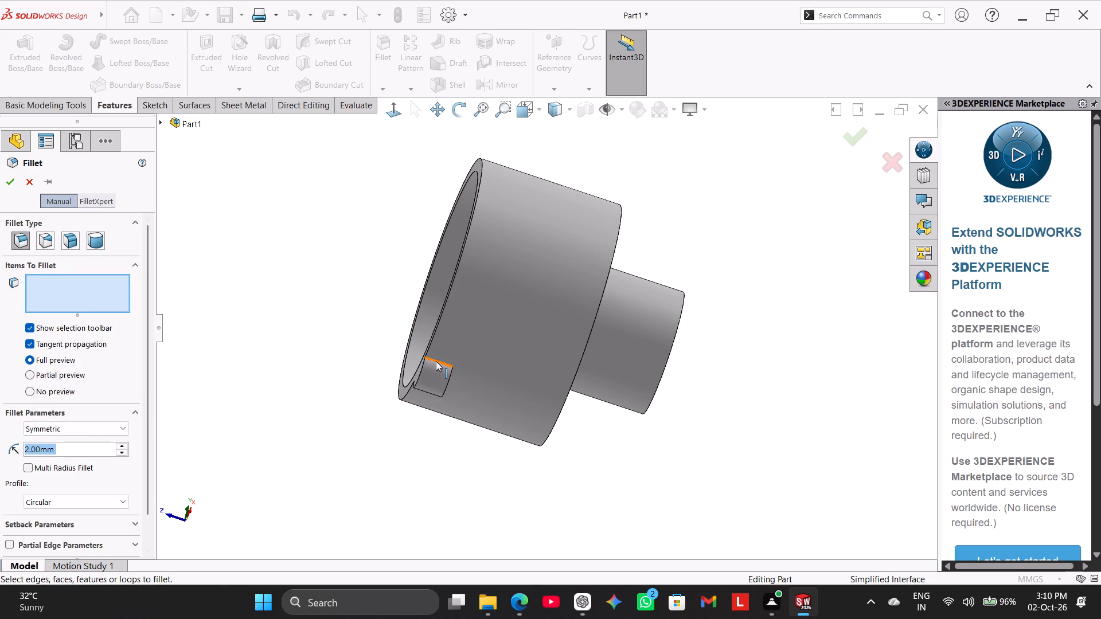
pyautogui.click(436, 361)
pyautogui.moveTo(428, 434); pyautogui.dragTo(449, 381, button='middle')
pyautogui.moveTo(450, 392); pyautogui.dragTo(449, 341, button='middle')
pyautogui.click(452, 300)
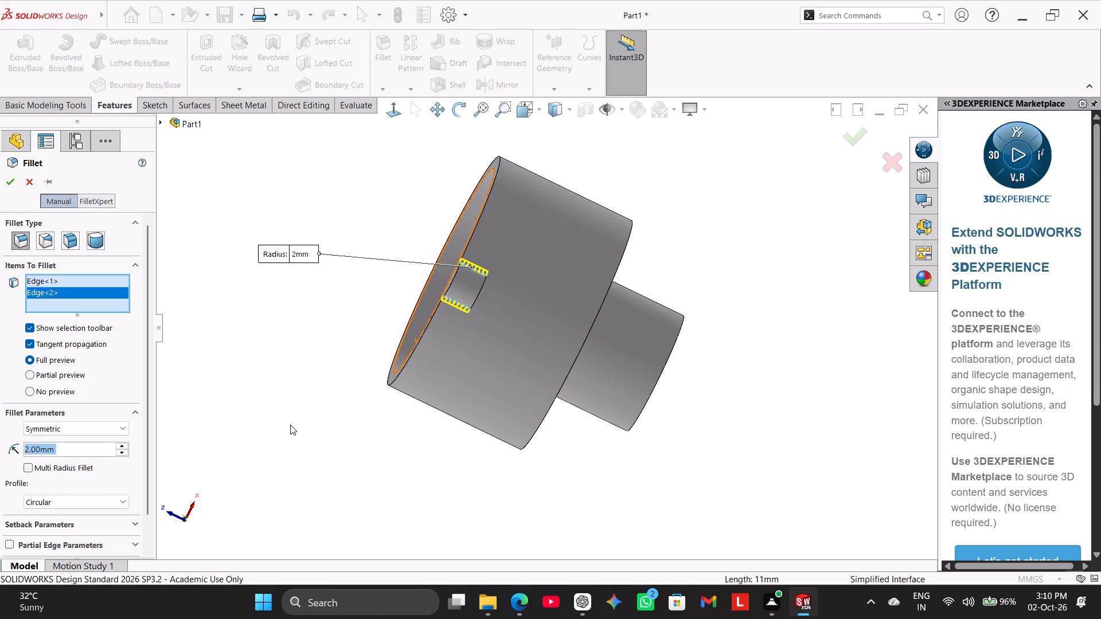
# Add the base and curved outer edges of the lobe's inner end face to the 2 mm fillet and apply it.
pyautogui.moveTo(281, 422); pyautogui.dragTo(229, 390, button='middle')
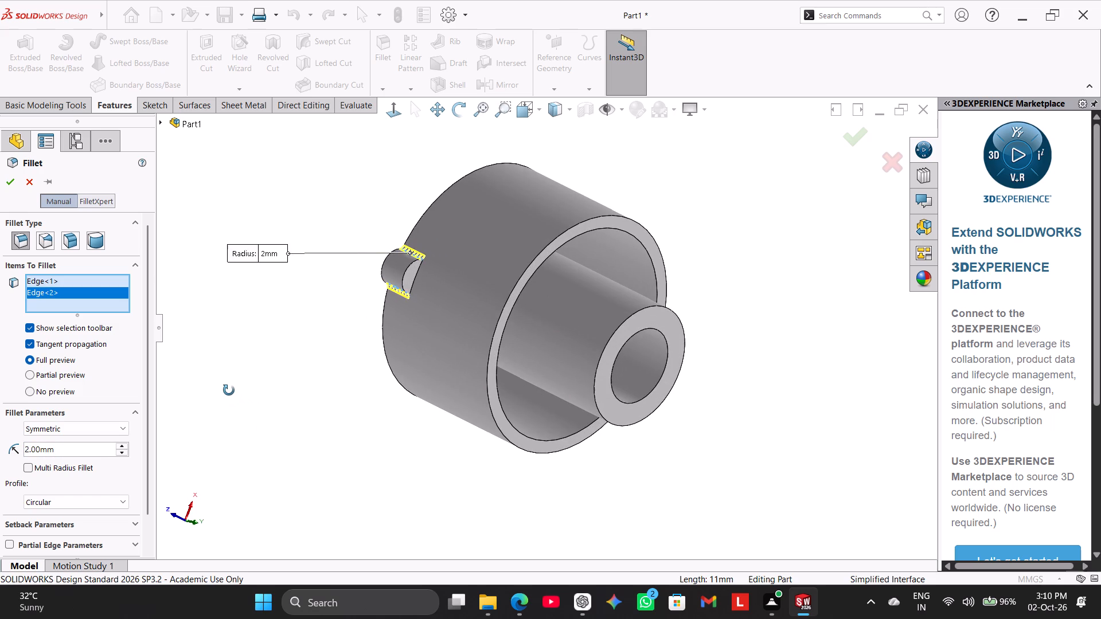
pyautogui.moveTo(229, 390); pyautogui.dragTo(278, 428, button='middle')
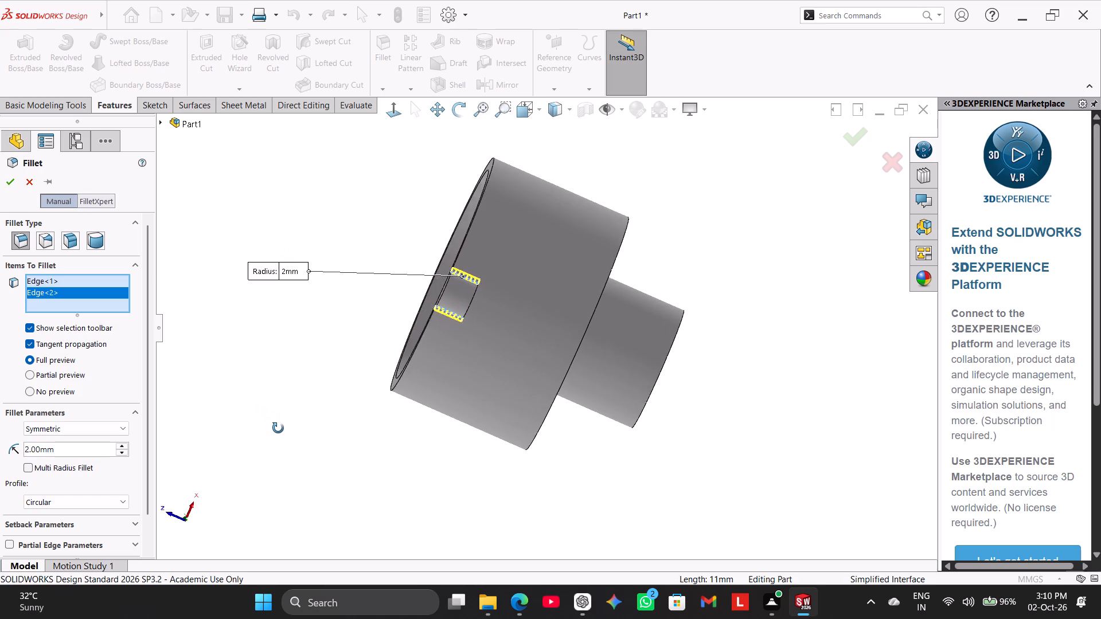
pyautogui.moveTo(278, 428); pyautogui.dragTo(279, 441, button='middle')
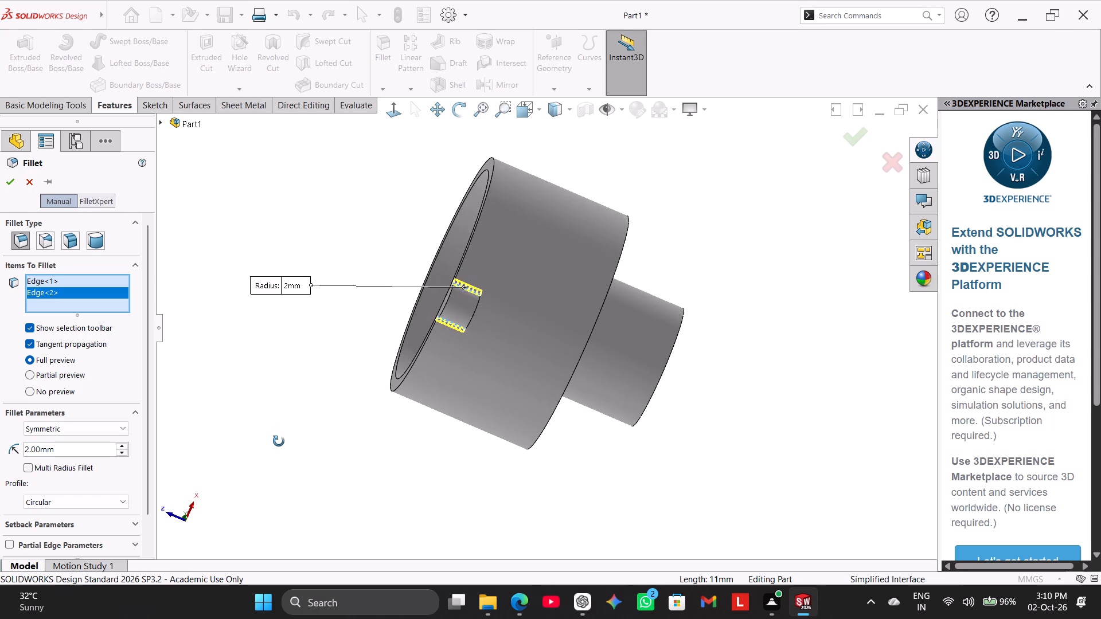
pyautogui.moveTo(279, 441); pyautogui.dragTo(272, 444, button='middle')
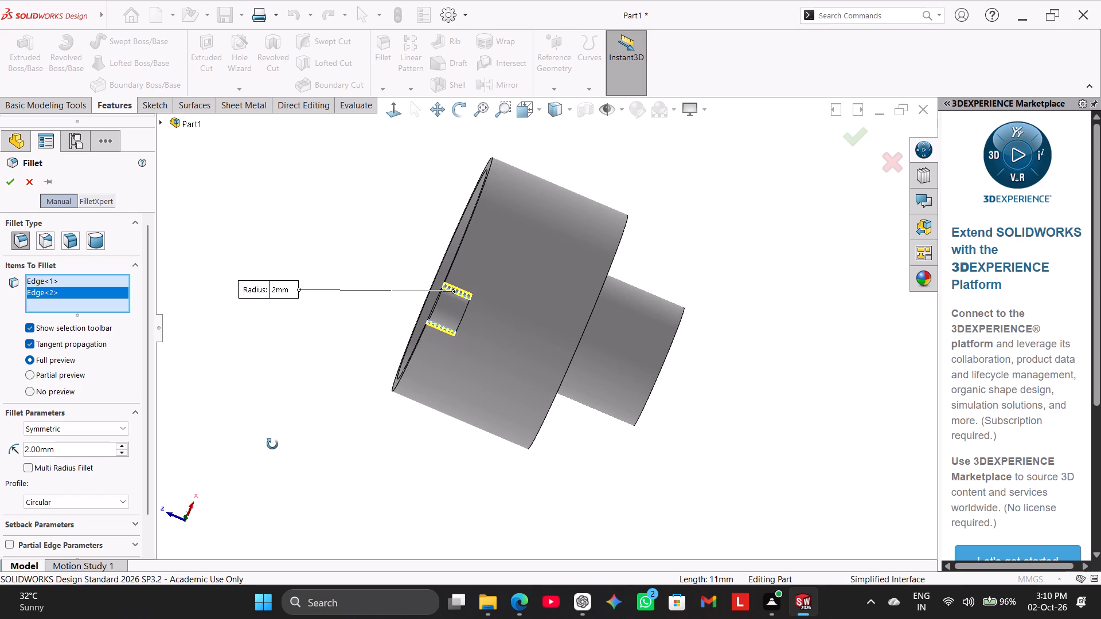
pyautogui.moveTo(272, 444); pyautogui.dragTo(272, 449, button='middle')
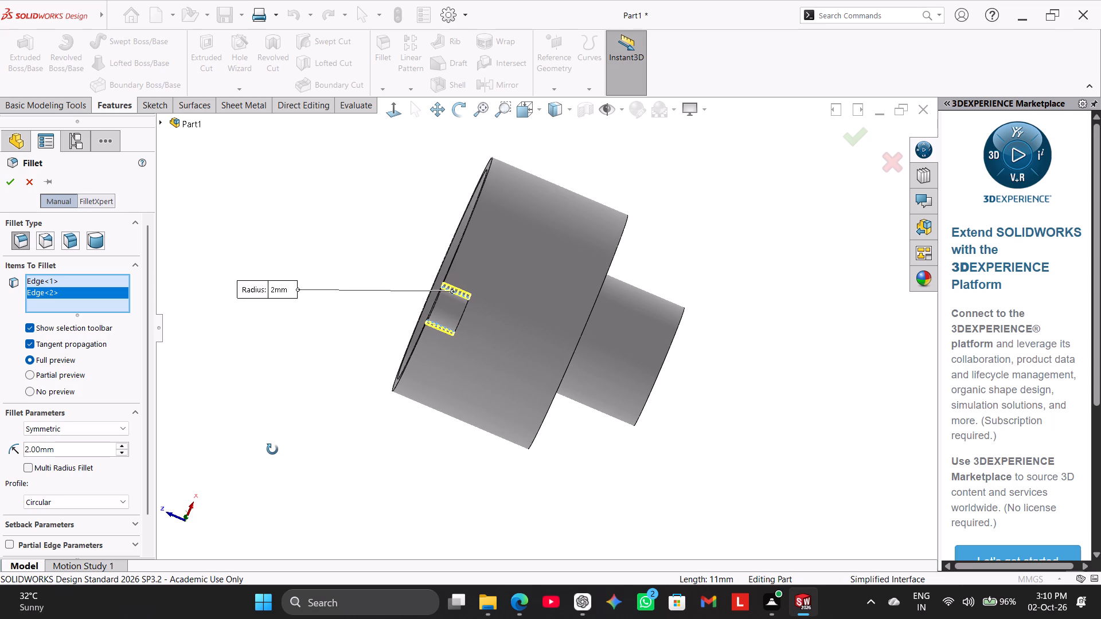
pyautogui.moveTo(272, 449); pyautogui.dragTo(257, 465, button='middle')
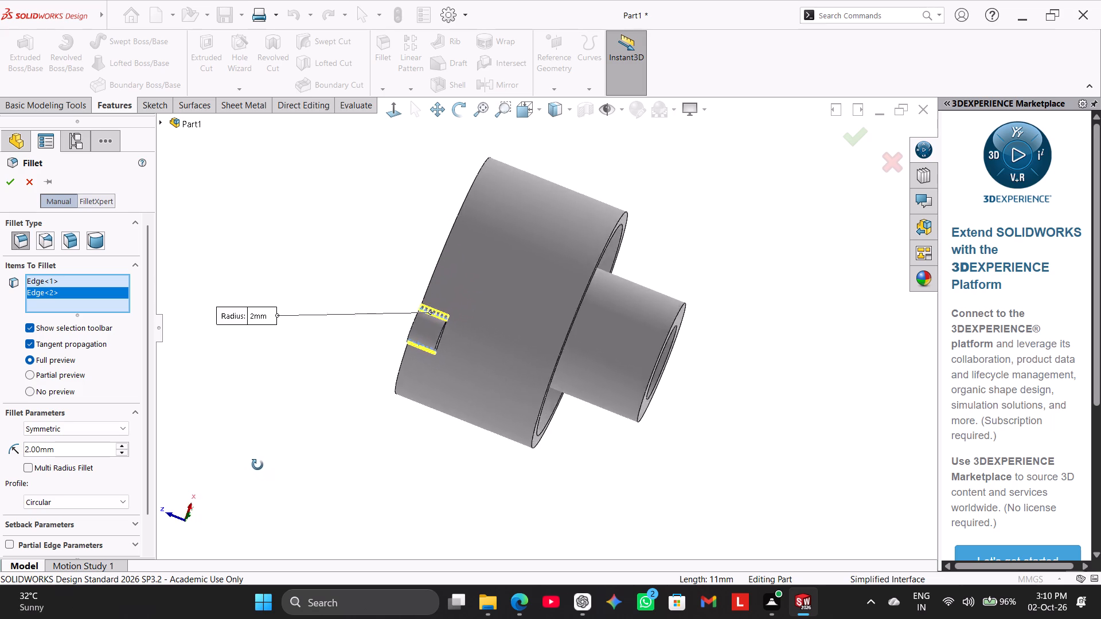
pyautogui.moveTo(257, 465); pyautogui.dragTo(247, 420, button='middle')
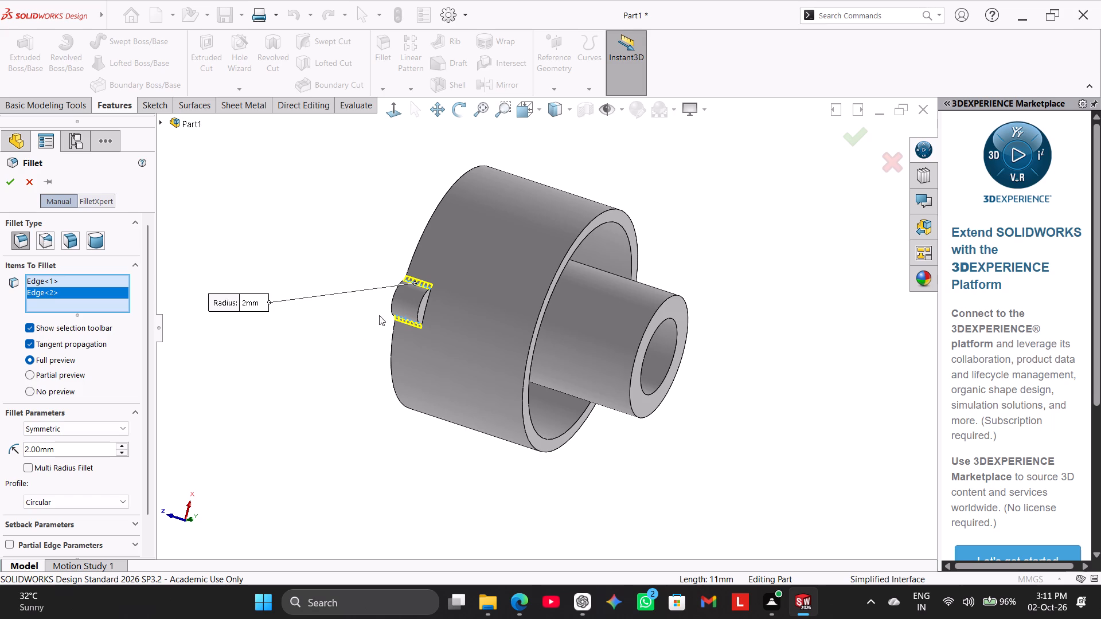
pyautogui.moveTo(792, 388); pyautogui.dragTo(586, 432, button='middle')
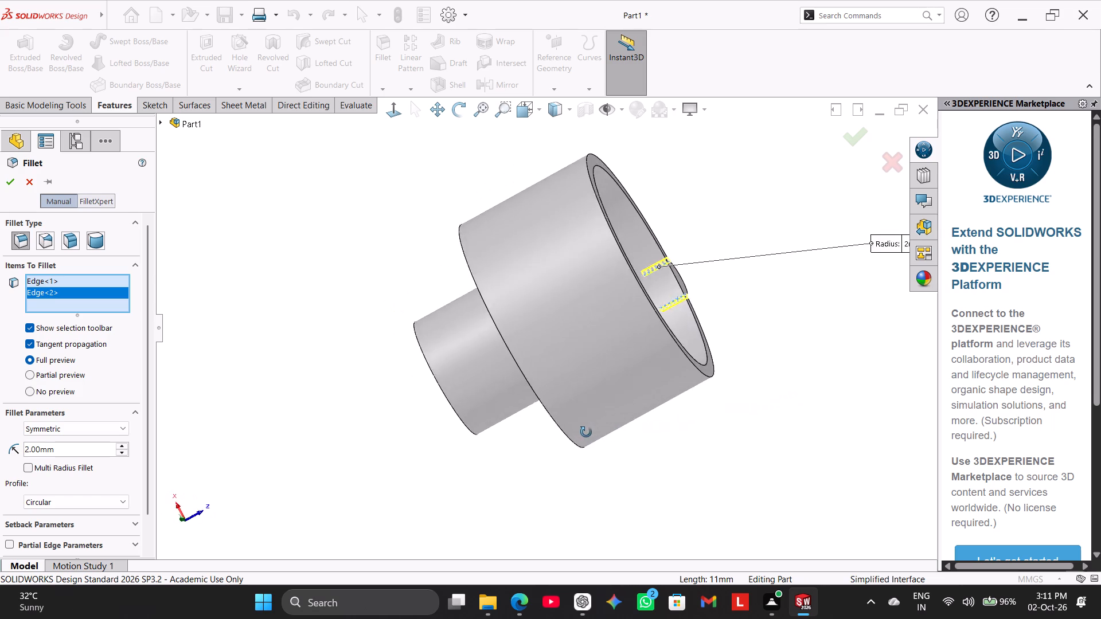
pyautogui.moveTo(586, 432); pyautogui.dragTo(557, 294, button='middle')
pyautogui.moveTo(579, 450); pyautogui.dragTo(540, 311, button='middle')
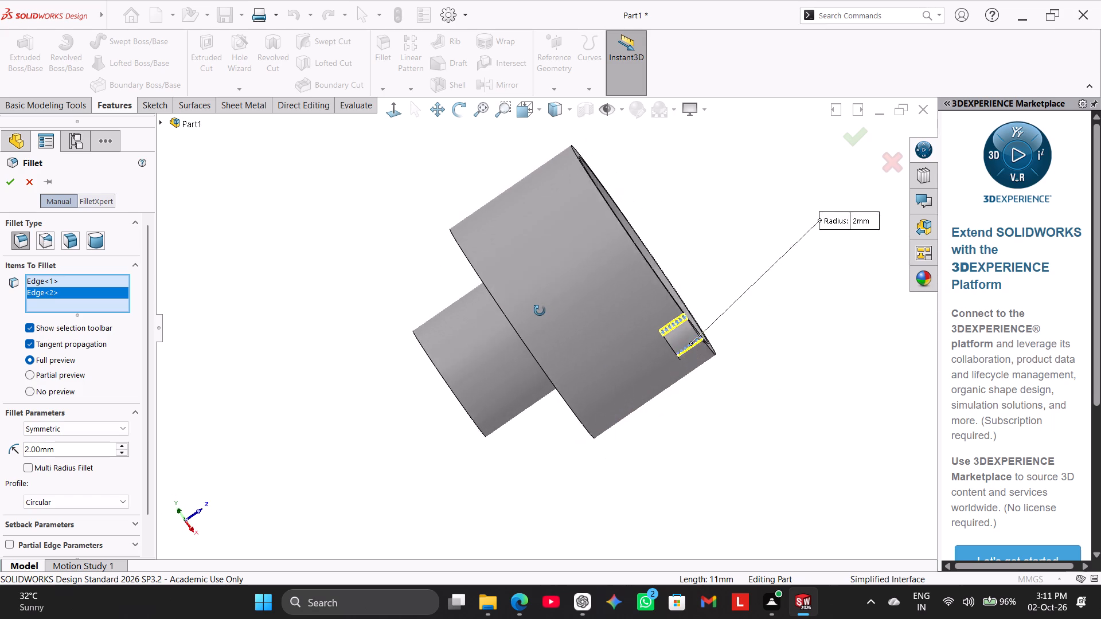
pyautogui.moveTo(540, 311); pyautogui.dragTo(538, 288, button='middle')
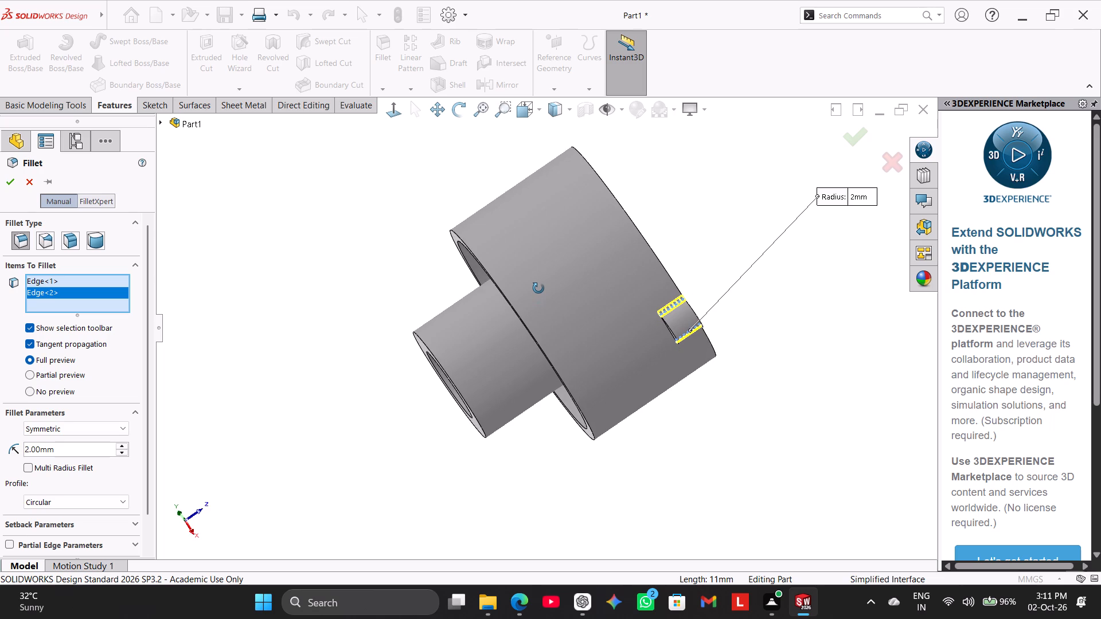
pyautogui.moveTo(538, 288); pyautogui.dragTo(569, 273, button='middle')
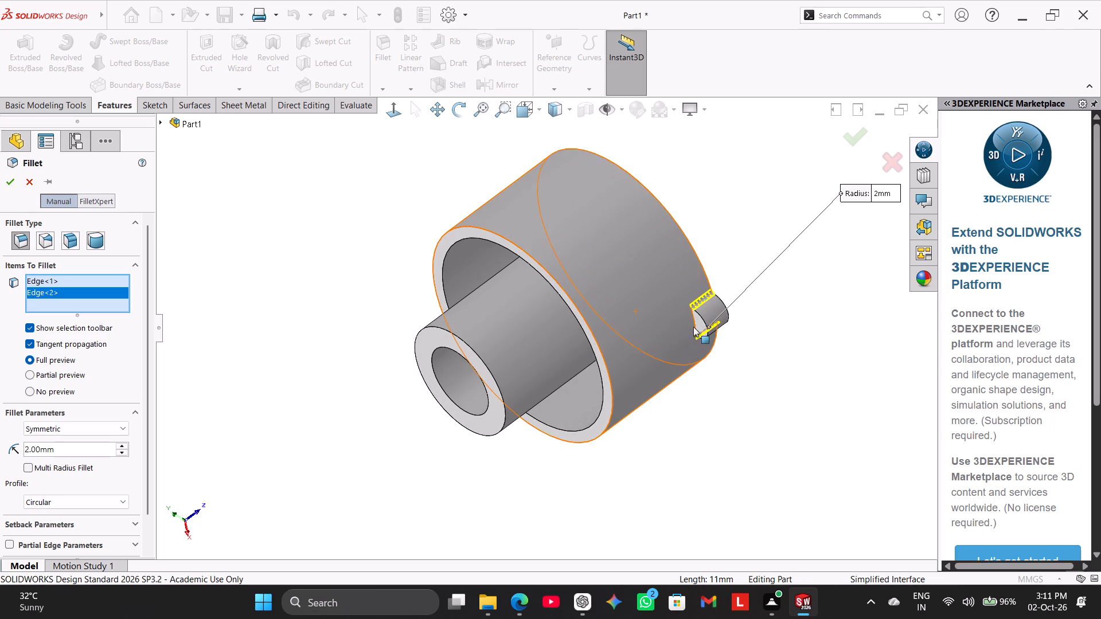
pyautogui.click(695, 325)
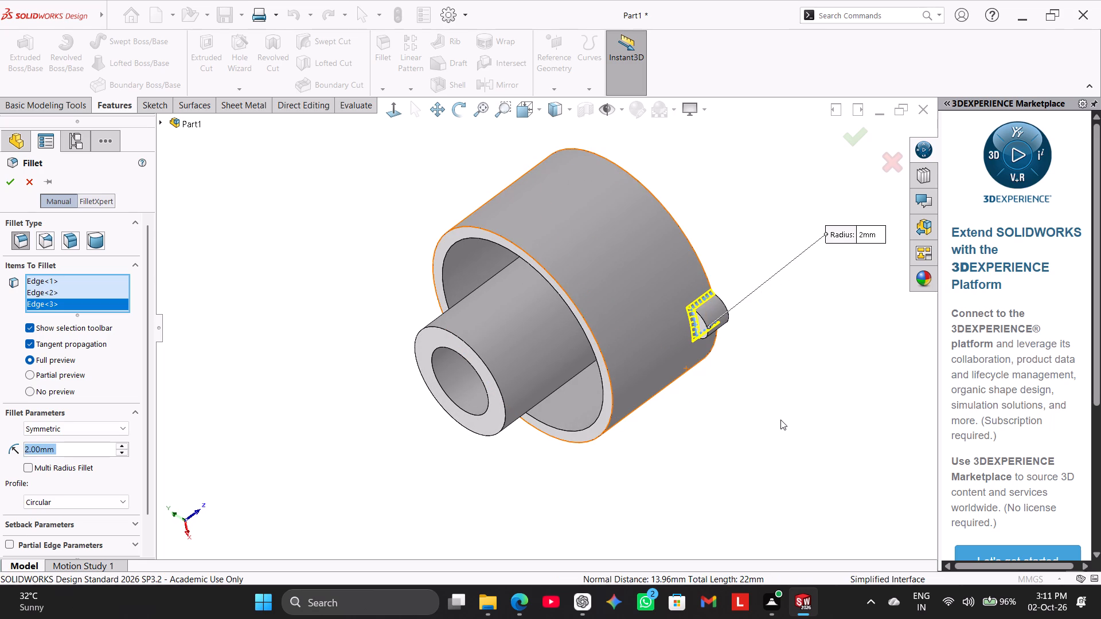
pyautogui.moveTo(777, 423); pyautogui.dragTo(768, 365, button='middle')
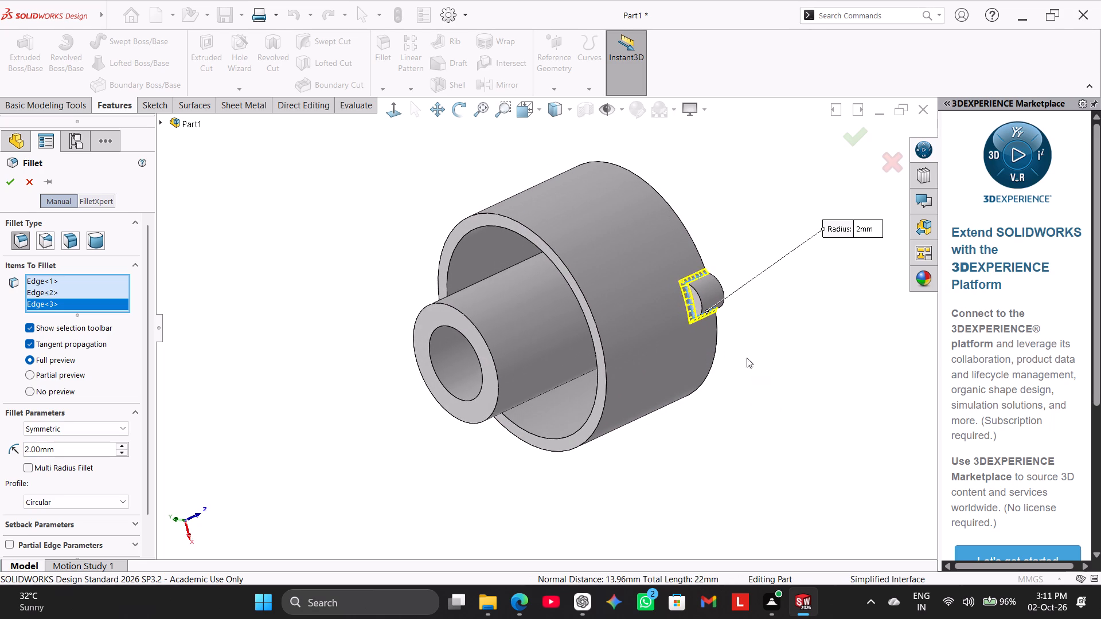
pyautogui.click(701, 309)
pyautogui.moveTo(274, 442); pyautogui.dragTo(197, 416, button='middle')
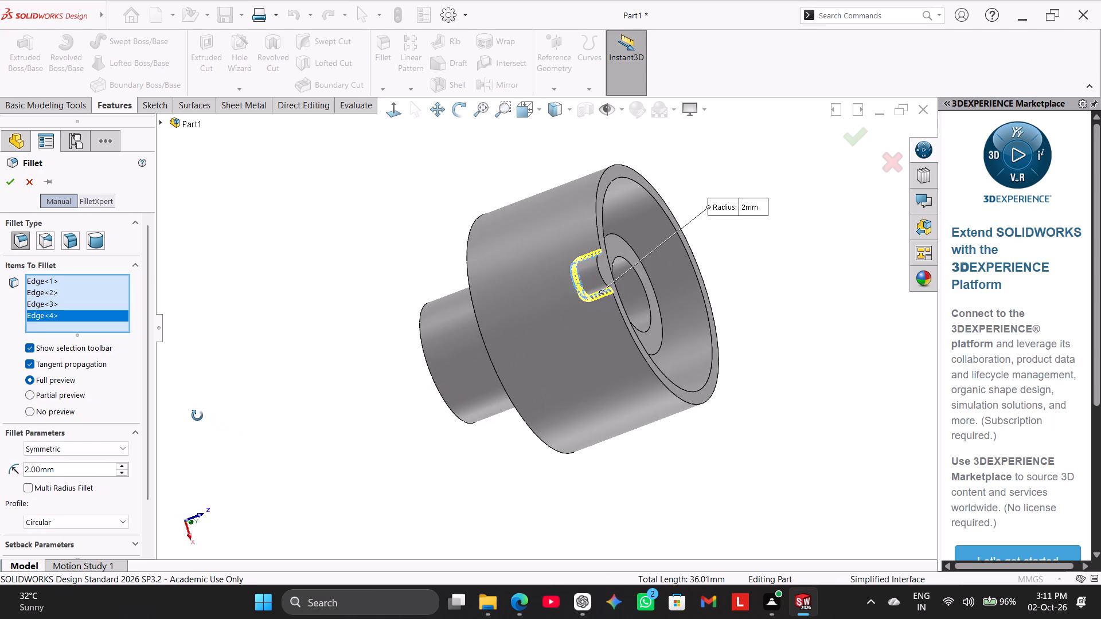
pyautogui.moveTo(197, 416); pyautogui.dragTo(230, 471, button='middle')
pyautogui.moveTo(249, 416); pyautogui.dragTo(396, 291, button='right')
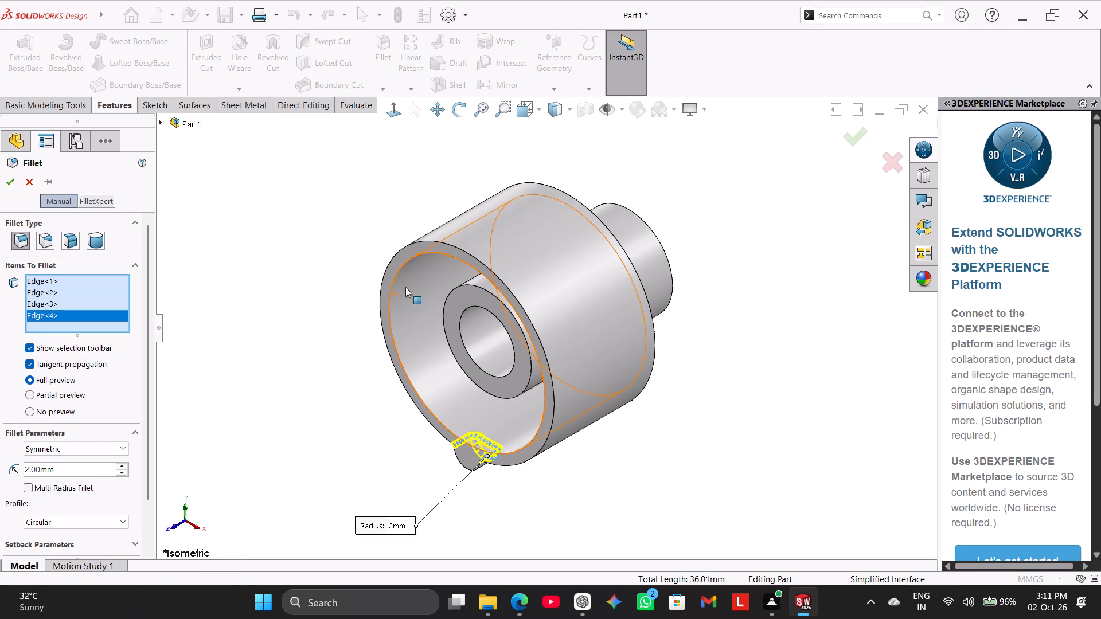
pyautogui.click(12, 183)
pyautogui.click(205, 350)
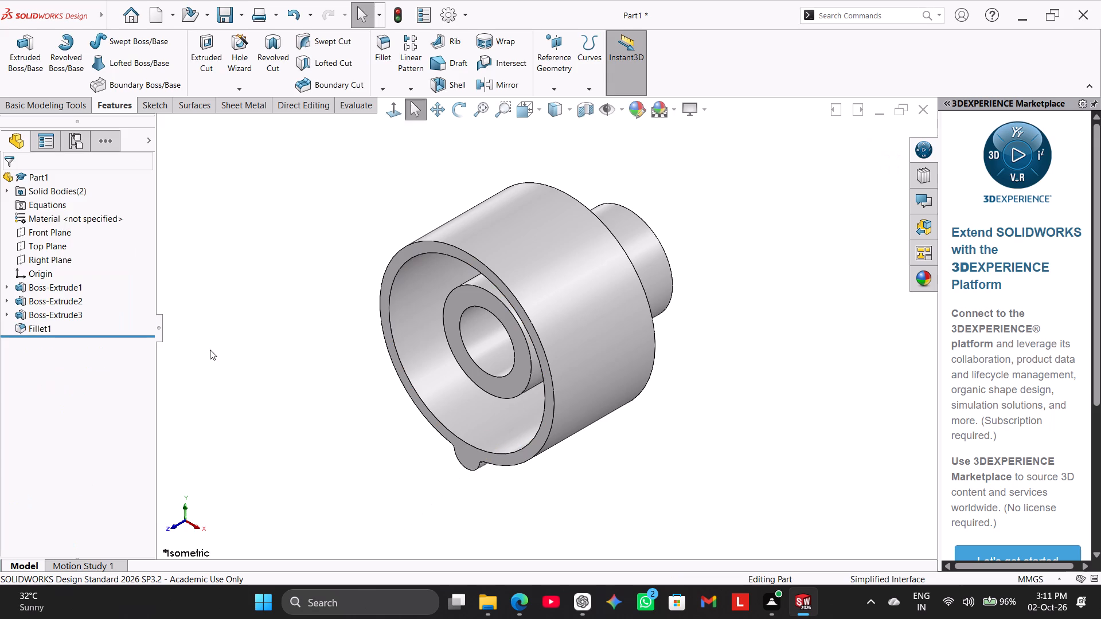
# Inspect the filleted lobe on the ring from several sides.
pyautogui.moveTo(228, 350); pyautogui.dragTo(231, 240, button='middle')
pyautogui.moveTo(327, 426); pyautogui.dragTo(298, 272, button='middle')
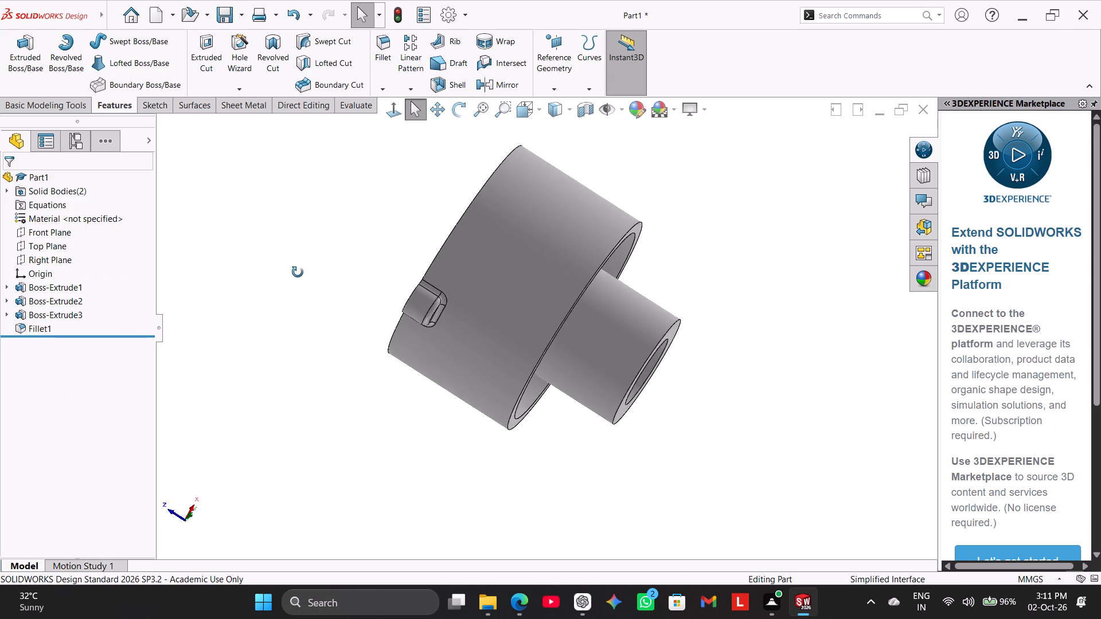
pyautogui.moveTo(298, 272); pyautogui.dragTo(298, 257, button='middle')
pyautogui.moveTo(319, 303); pyautogui.dragTo(289, 246, button='middle')
pyautogui.scroll(1, 319, 303)
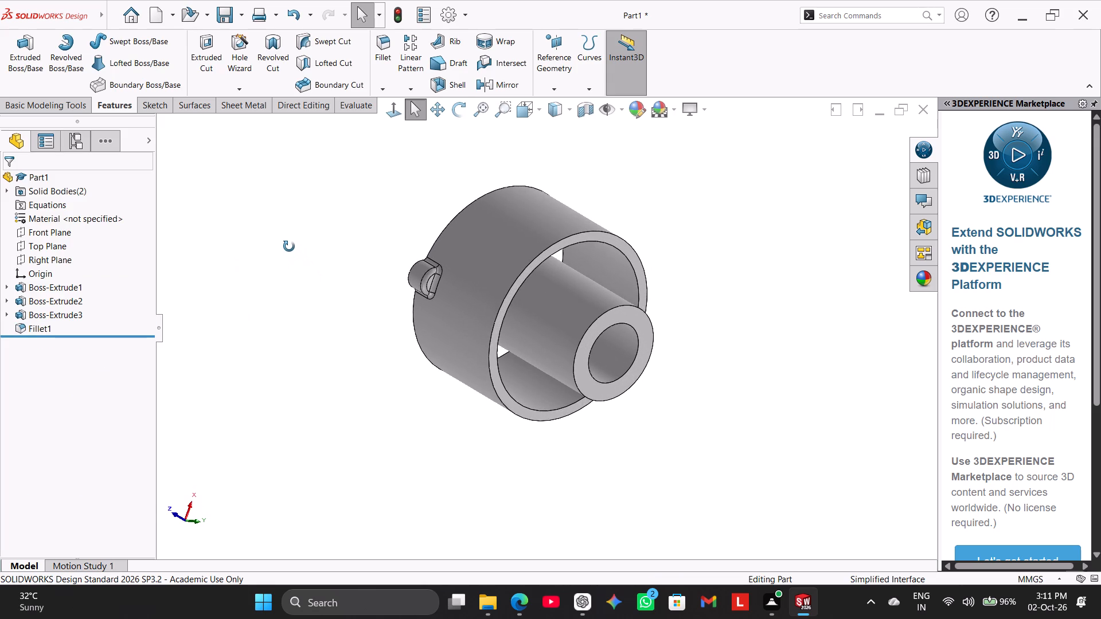
pyautogui.moveTo(289, 246); pyautogui.dragTo(311, 303, button='middle')
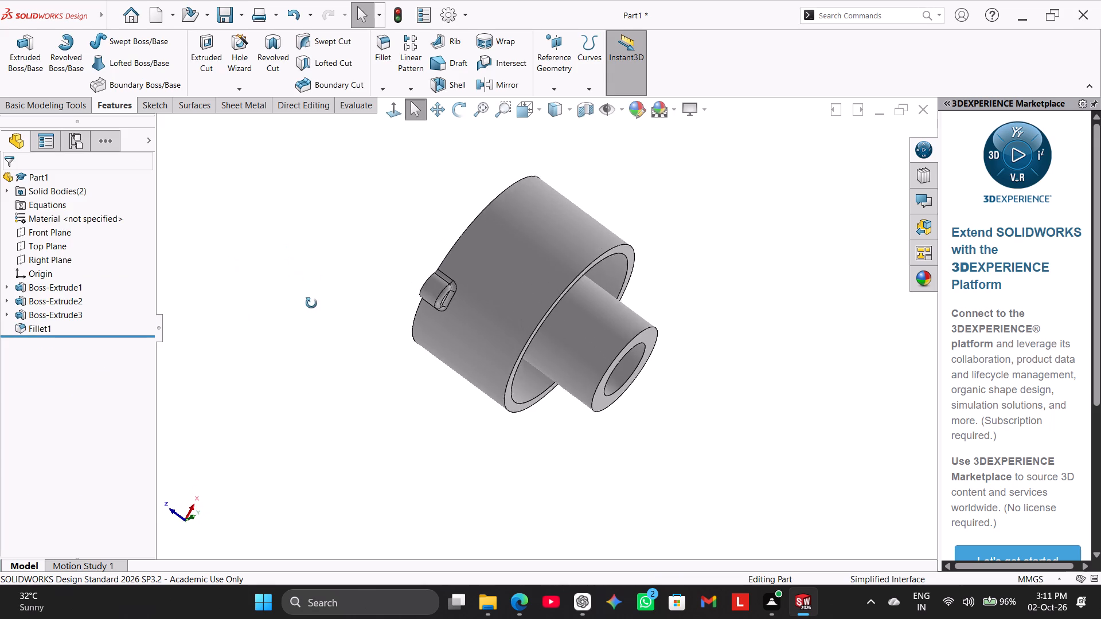
pyautogui.moveTo(311, 303); pyautogui.dragTo(313, 307, button='middle')
pyautogui.moveTo(315, 311); pyautogui.dragTo(356, 339, button='middle')
# Start a circular pattern of the lobe extrusion and its fillet around the ring's inner circular edge.
pyautogui.click(422, 88)
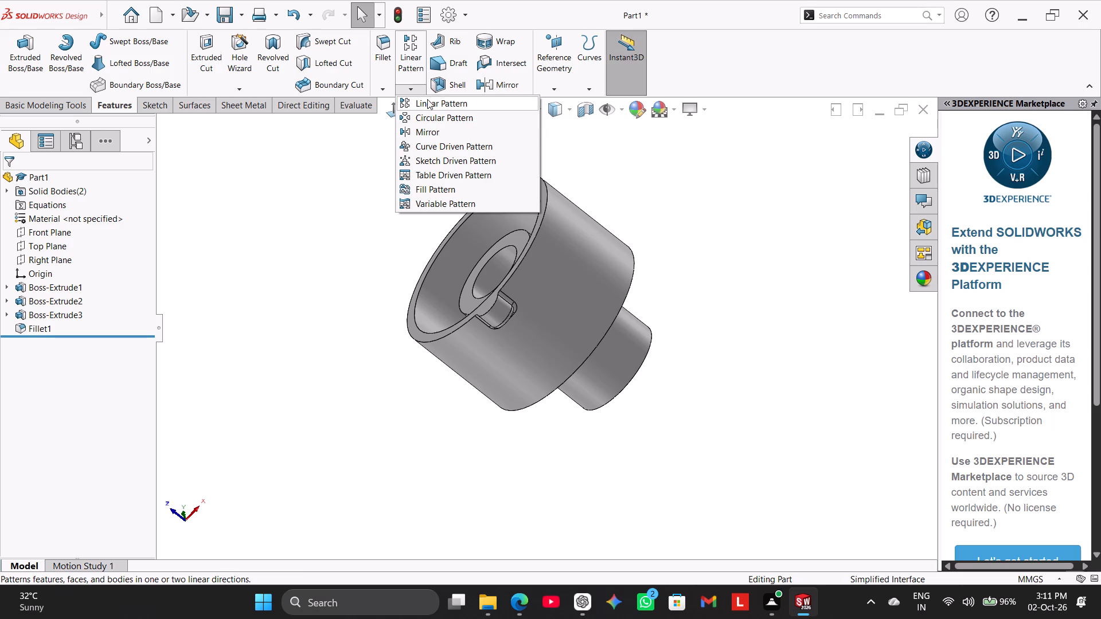
pyautogui.click(436, 111)
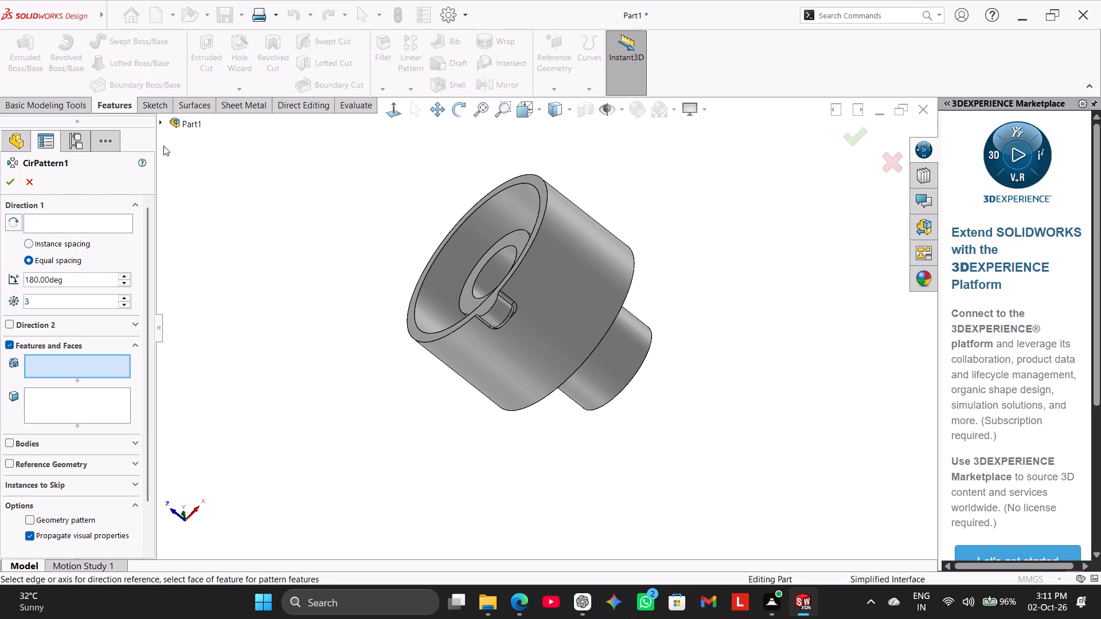
pyautogui.click(161, 123)
pyautogui.click(183, 273)
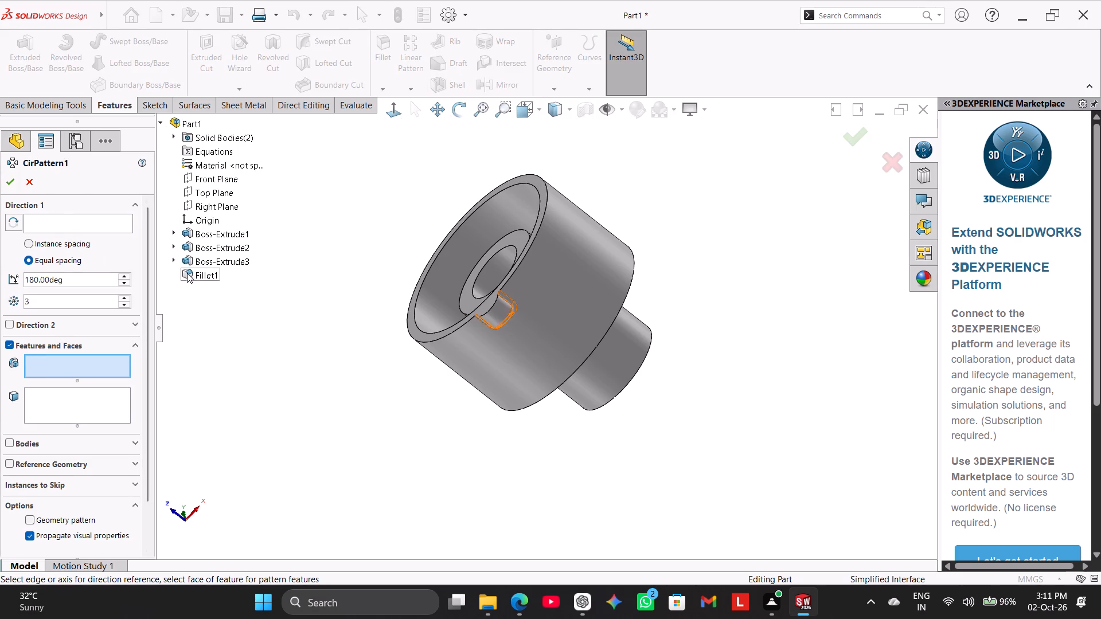
pyautogui.click(191, 273)
pyautogui.click(203, 262)
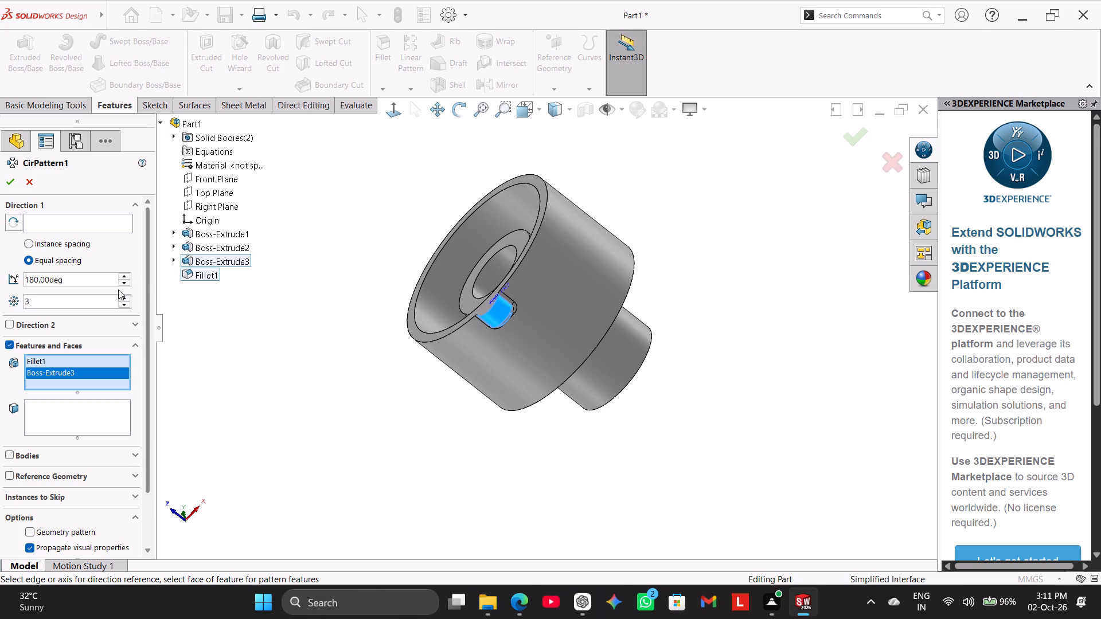
pyautogui.click(79, 230)
pyautogui.click(108, 223)
pyautogui.moveTo(272, 303); pyautogui.dragTo(338, 407, button='middle')
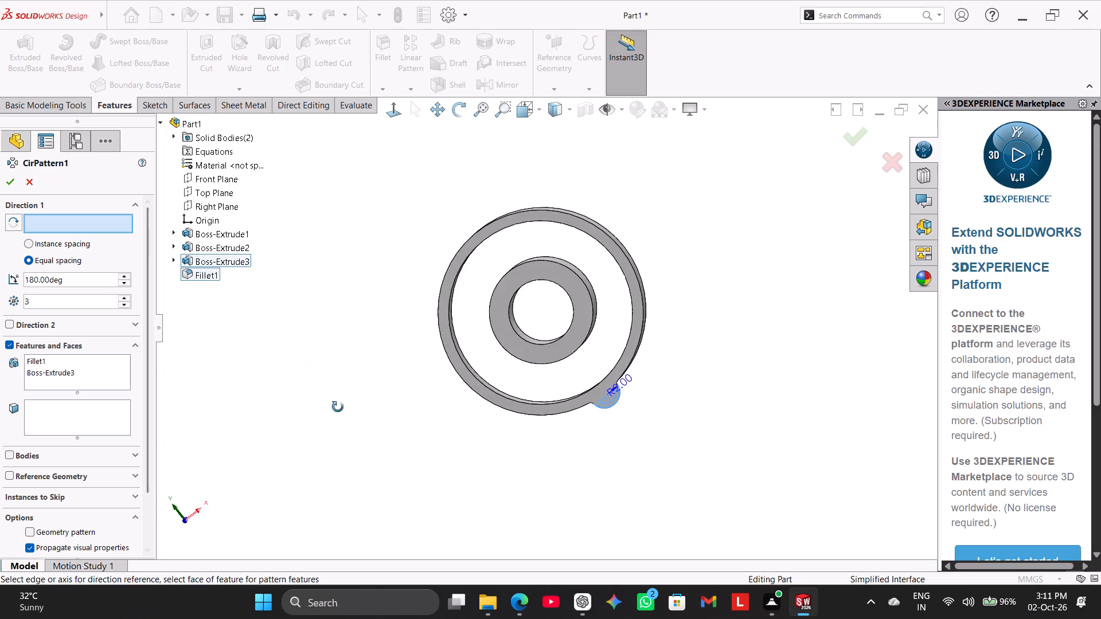
pyautogui.moveTo(338, 407); pyautogui.dragTo(319, 412, button='middle')
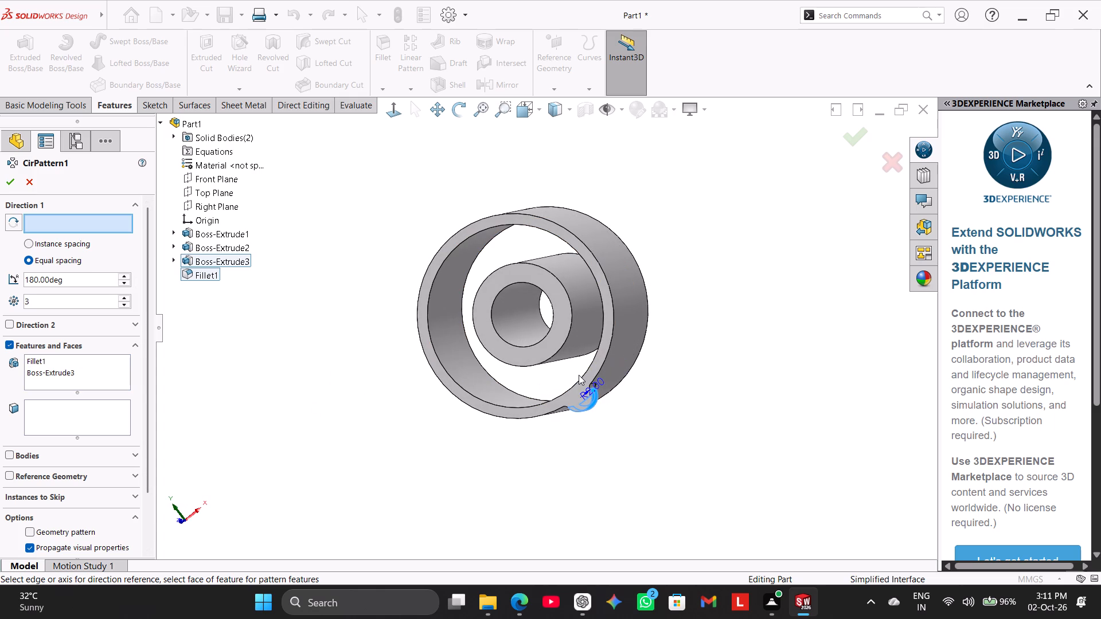
pyautogui.click(585, 374)
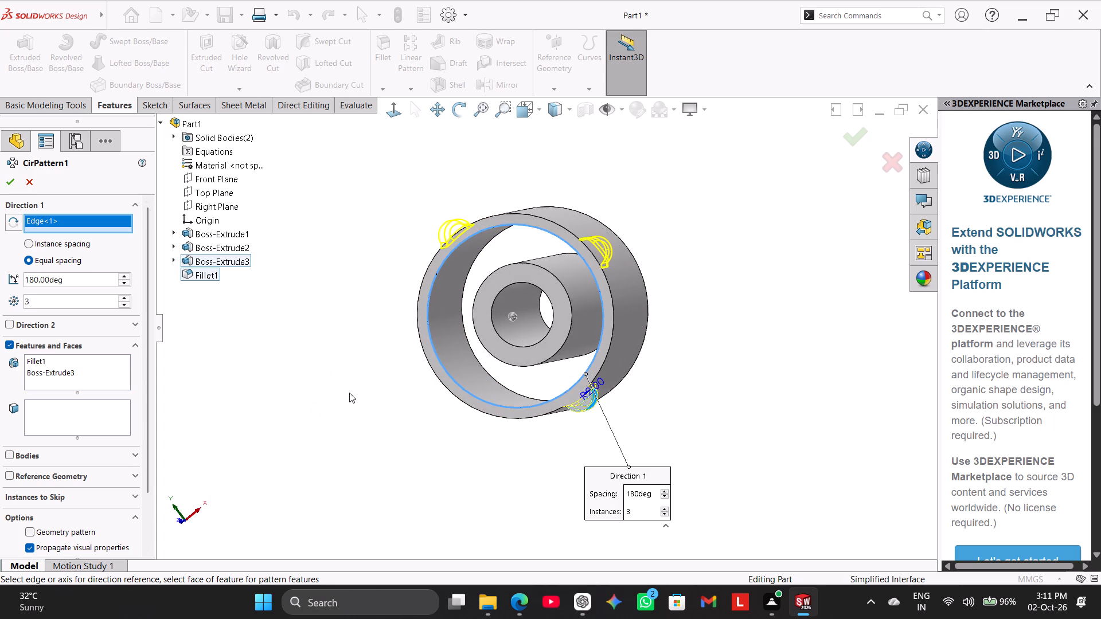
# Set the circular pattern to three equally spaced instances over 360 degrees and apply it.
pyautogui.moveTo(348, 389); pyautogui.dragTo(273, 448, button='middle')
pyautogui.moveTo(299, 421); pyautogui.dragTo(437, 344, button='right')
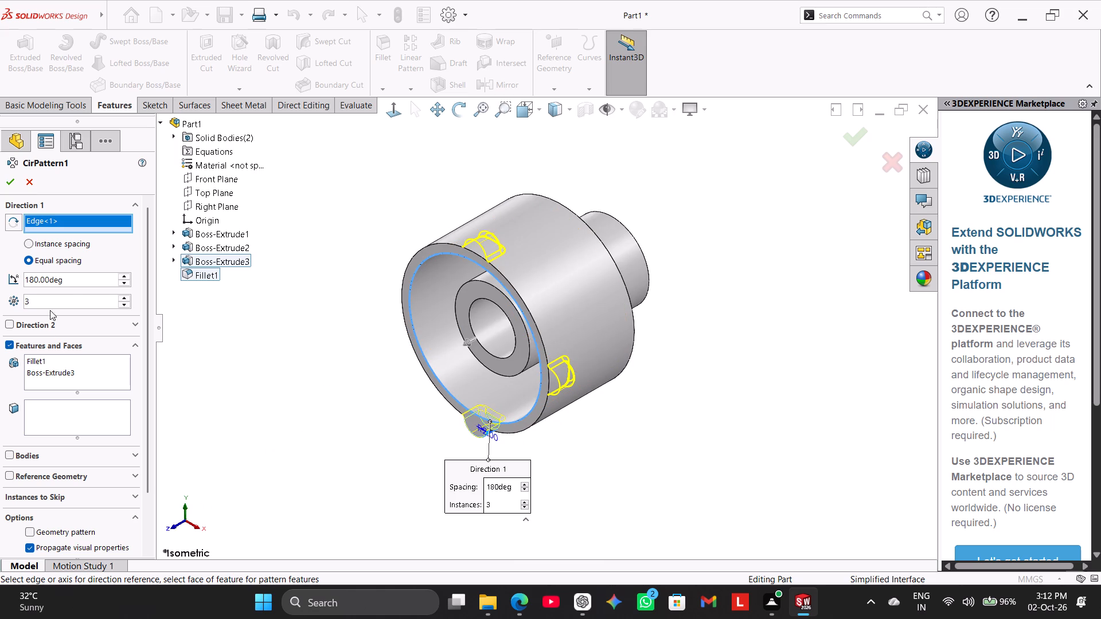
pyautogui.doubleClick(73, 284)
pyautogui.write('360')
pyautogui.press('Return')
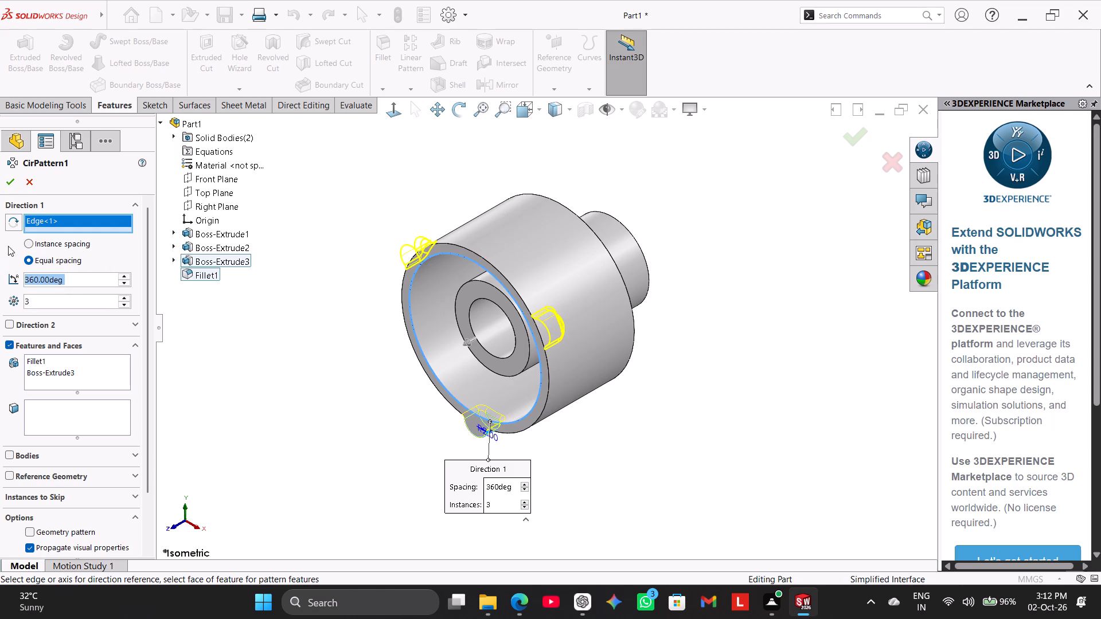
pyautogui.click(8, 184)
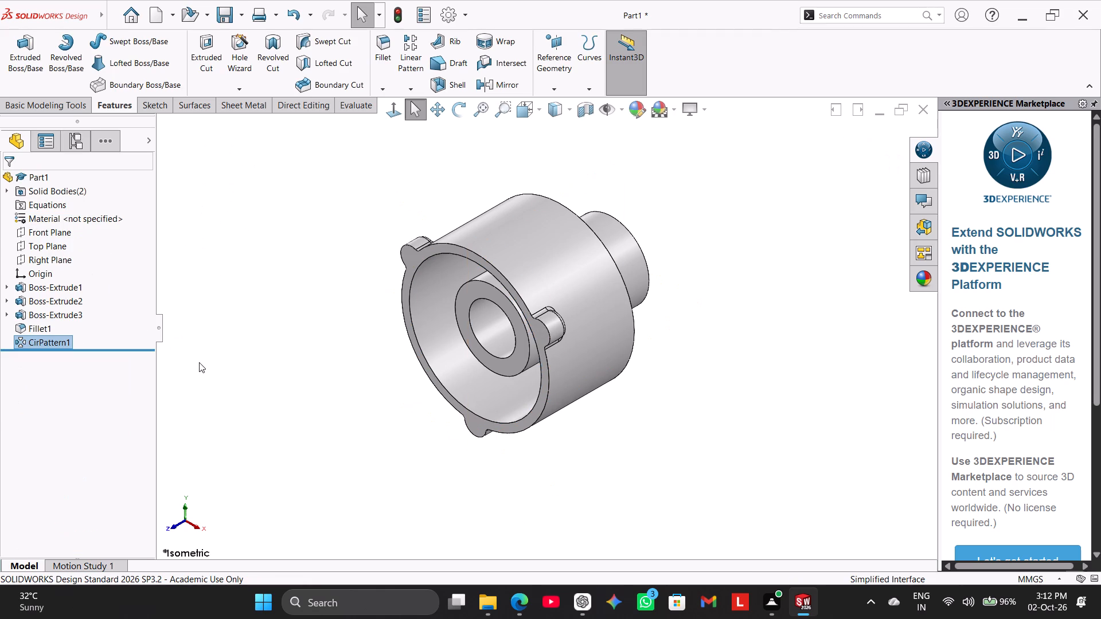
pyautogui.click(199, 362)
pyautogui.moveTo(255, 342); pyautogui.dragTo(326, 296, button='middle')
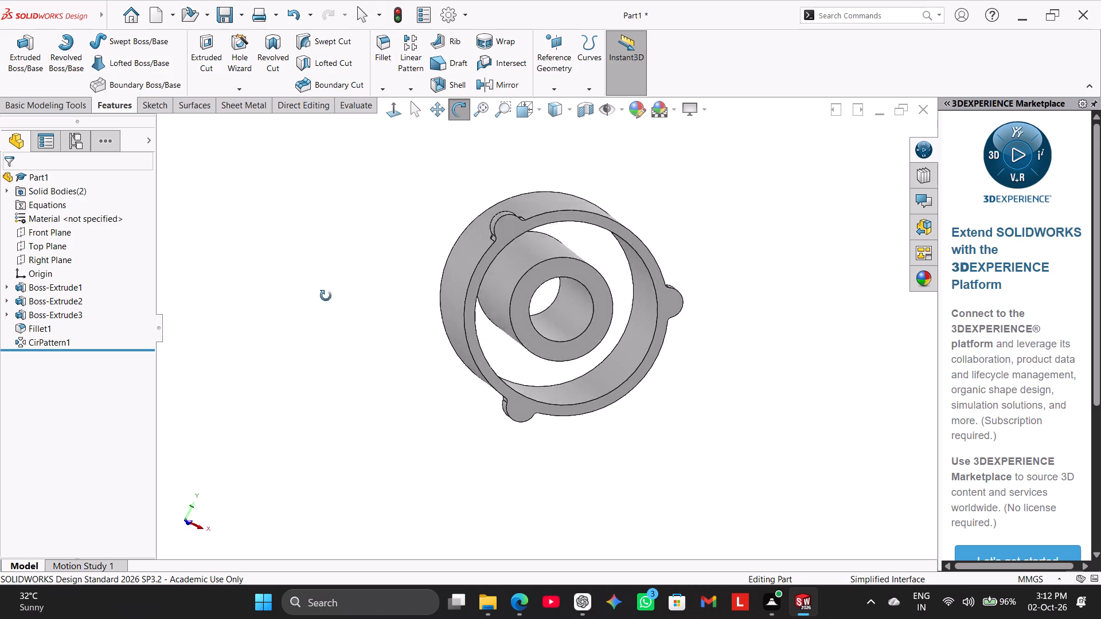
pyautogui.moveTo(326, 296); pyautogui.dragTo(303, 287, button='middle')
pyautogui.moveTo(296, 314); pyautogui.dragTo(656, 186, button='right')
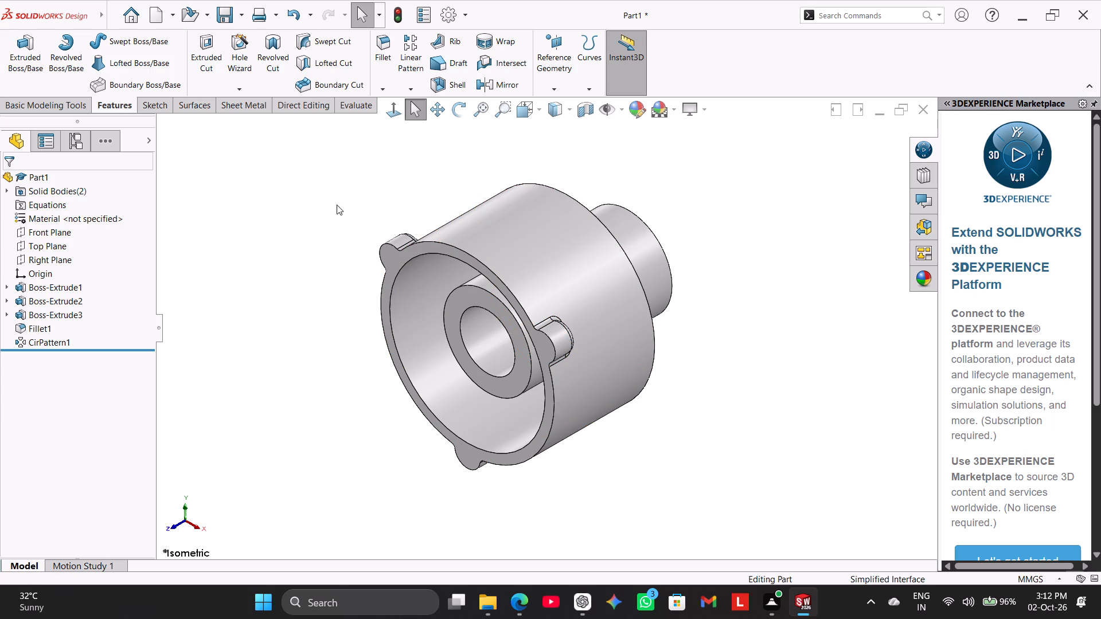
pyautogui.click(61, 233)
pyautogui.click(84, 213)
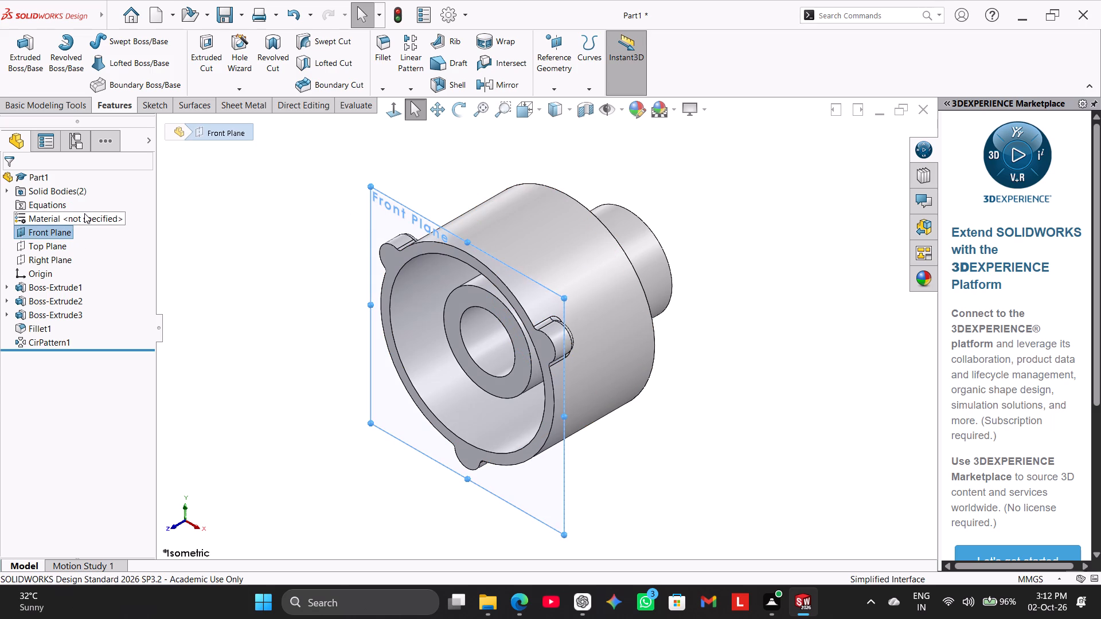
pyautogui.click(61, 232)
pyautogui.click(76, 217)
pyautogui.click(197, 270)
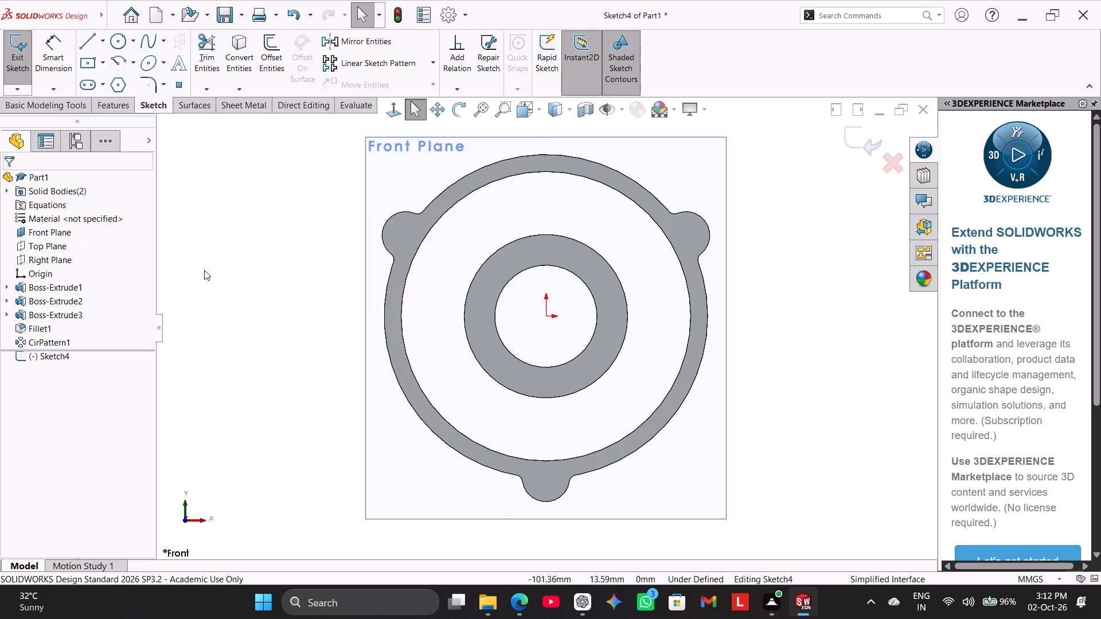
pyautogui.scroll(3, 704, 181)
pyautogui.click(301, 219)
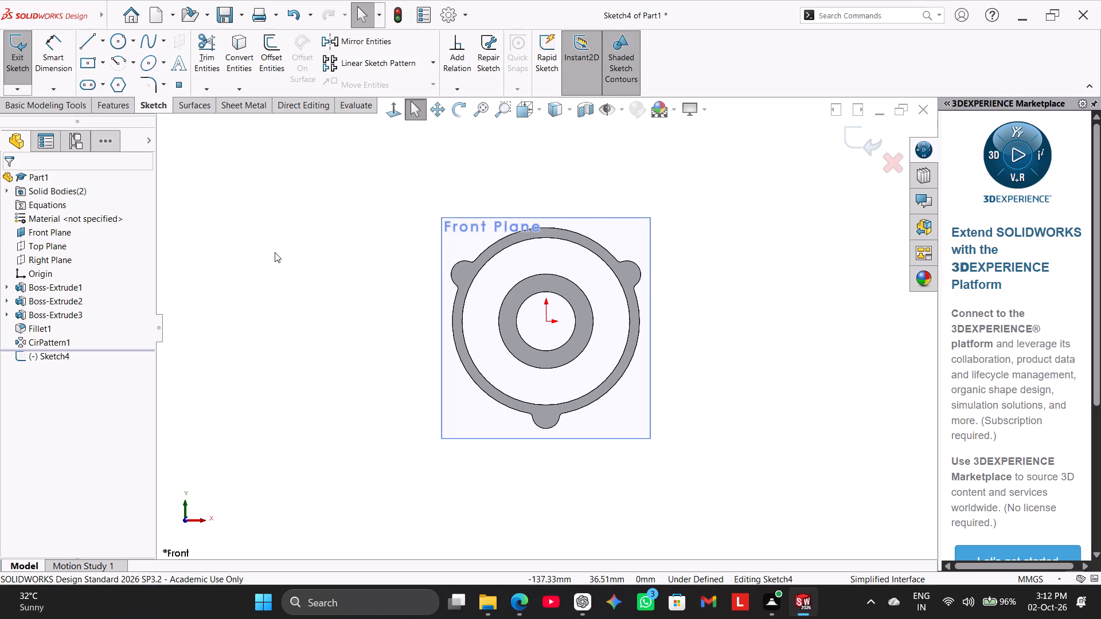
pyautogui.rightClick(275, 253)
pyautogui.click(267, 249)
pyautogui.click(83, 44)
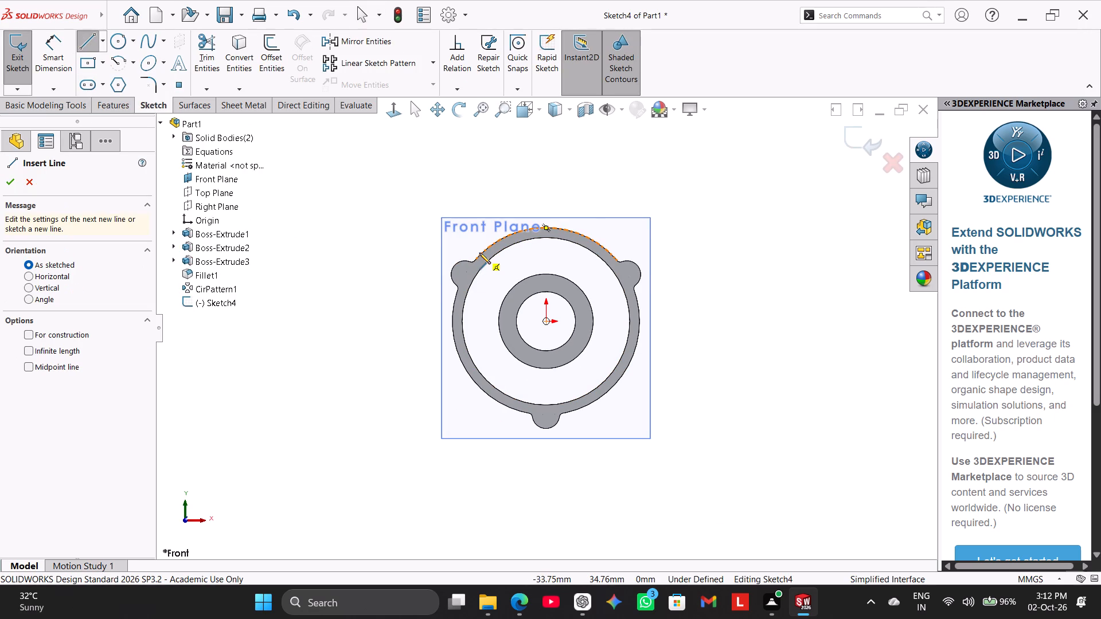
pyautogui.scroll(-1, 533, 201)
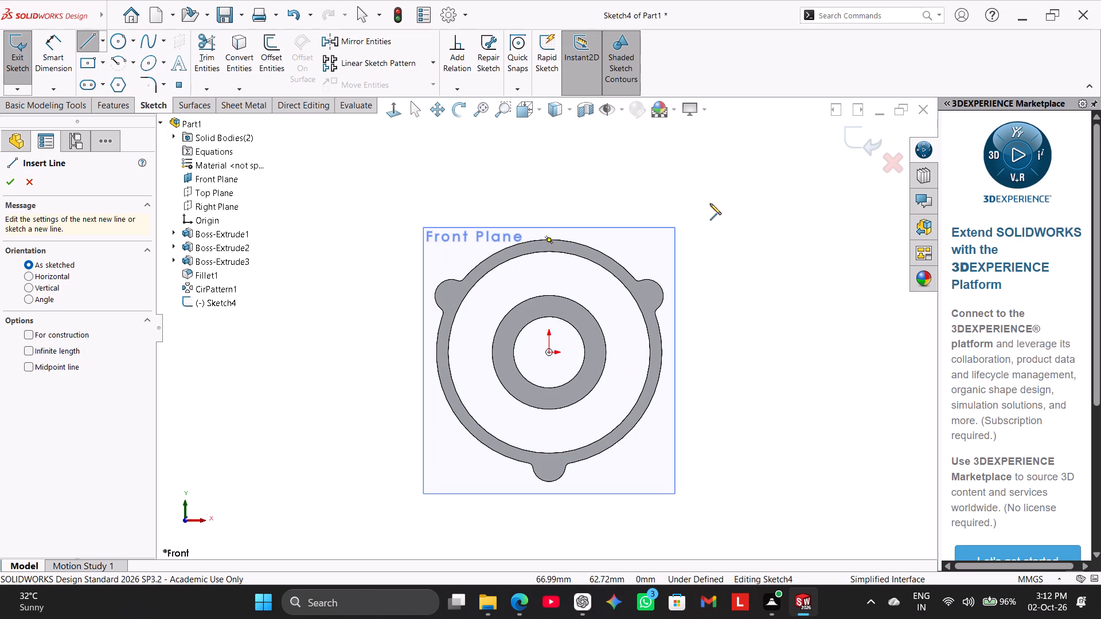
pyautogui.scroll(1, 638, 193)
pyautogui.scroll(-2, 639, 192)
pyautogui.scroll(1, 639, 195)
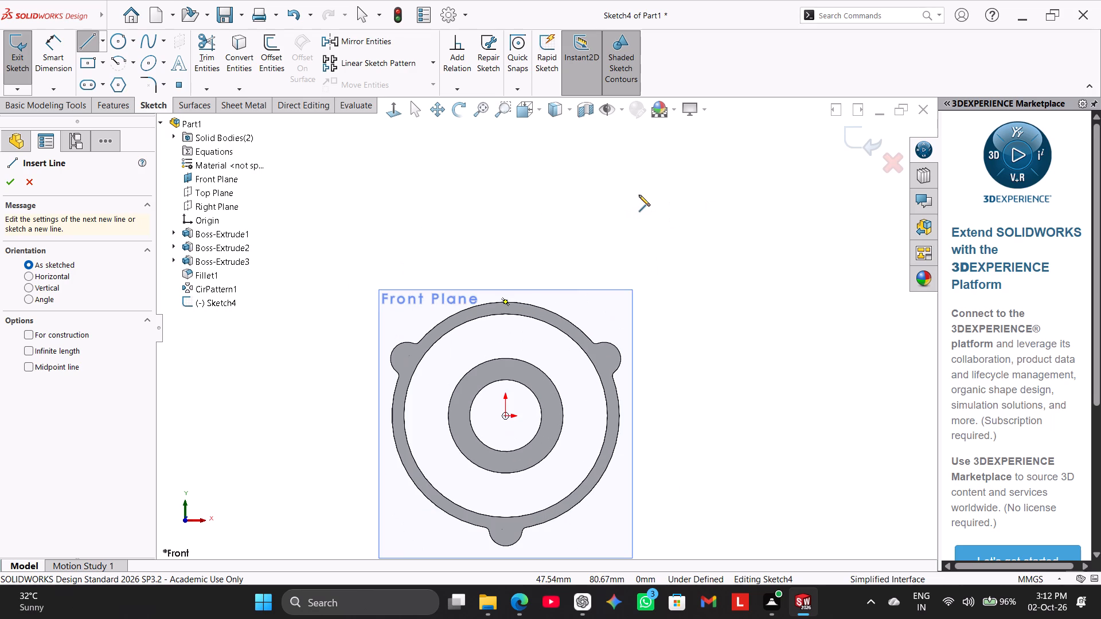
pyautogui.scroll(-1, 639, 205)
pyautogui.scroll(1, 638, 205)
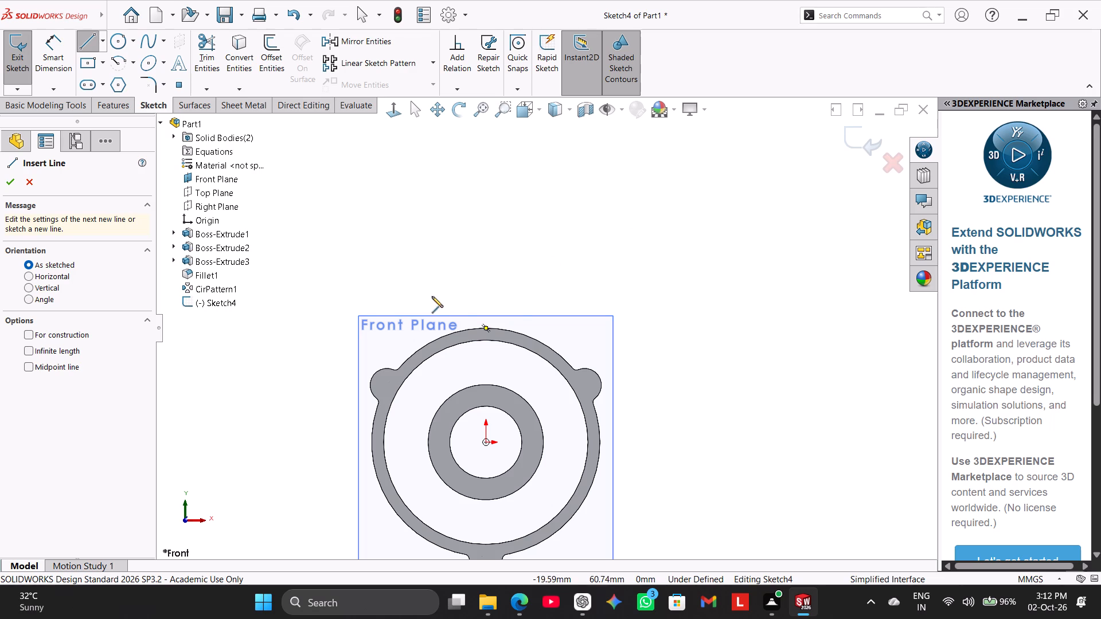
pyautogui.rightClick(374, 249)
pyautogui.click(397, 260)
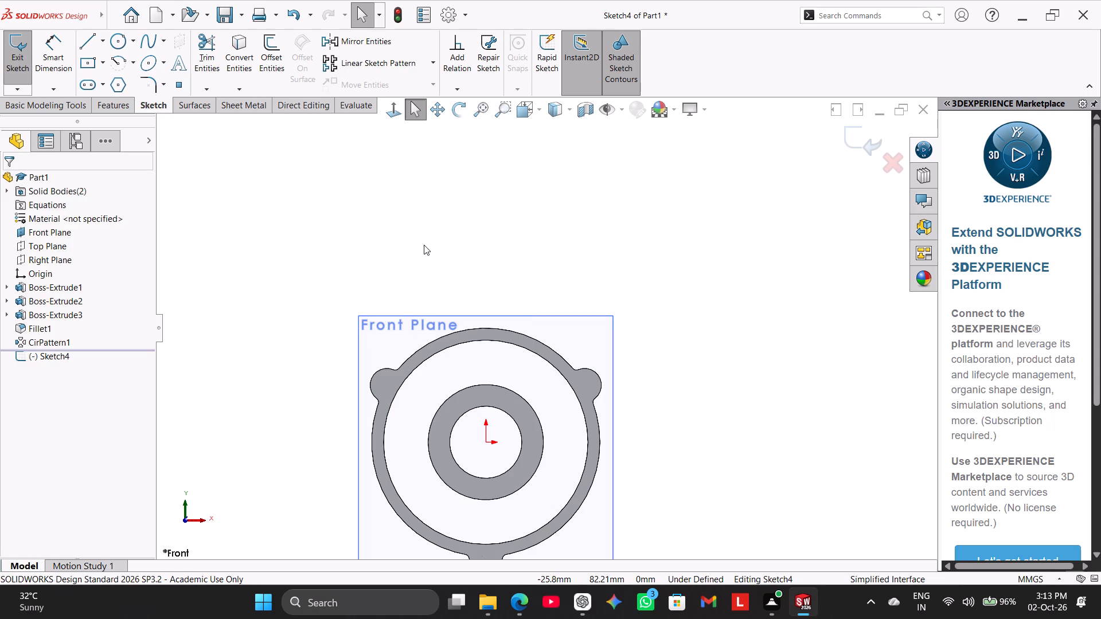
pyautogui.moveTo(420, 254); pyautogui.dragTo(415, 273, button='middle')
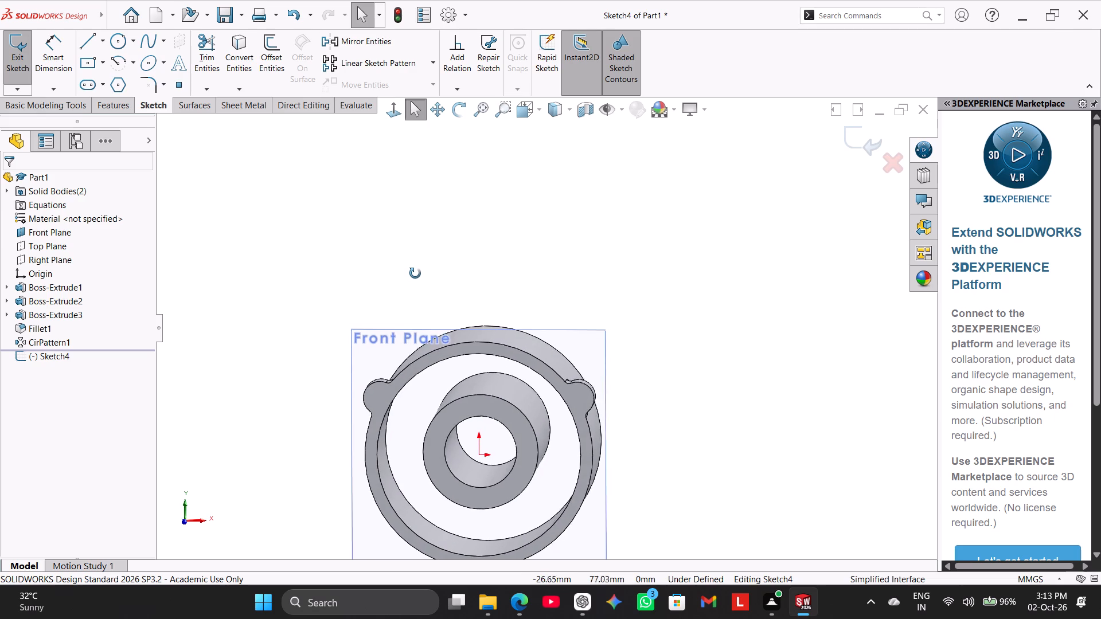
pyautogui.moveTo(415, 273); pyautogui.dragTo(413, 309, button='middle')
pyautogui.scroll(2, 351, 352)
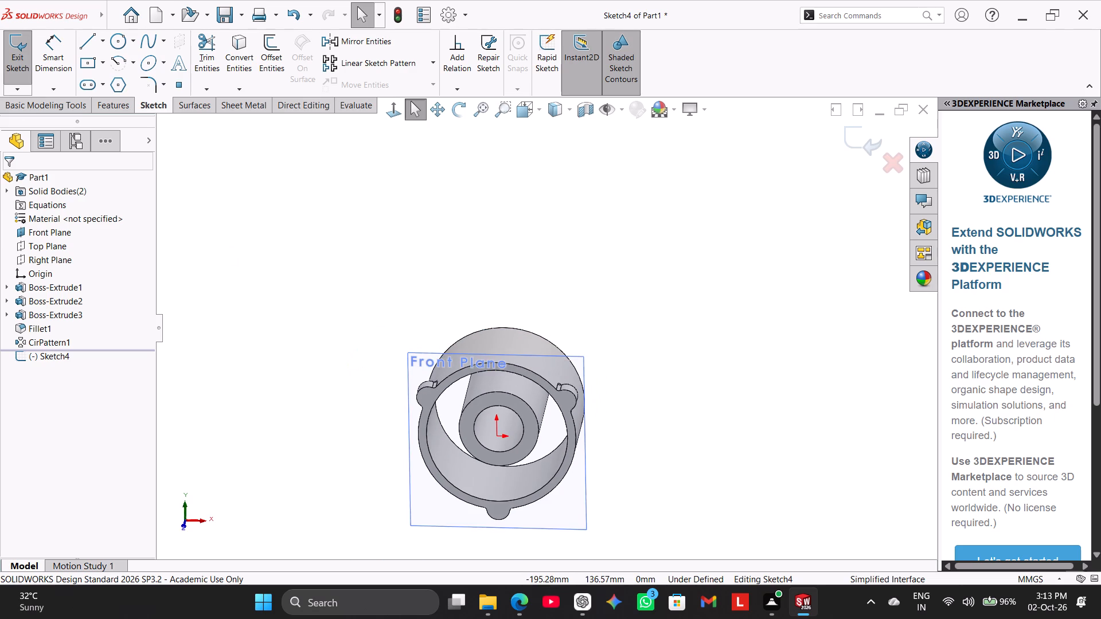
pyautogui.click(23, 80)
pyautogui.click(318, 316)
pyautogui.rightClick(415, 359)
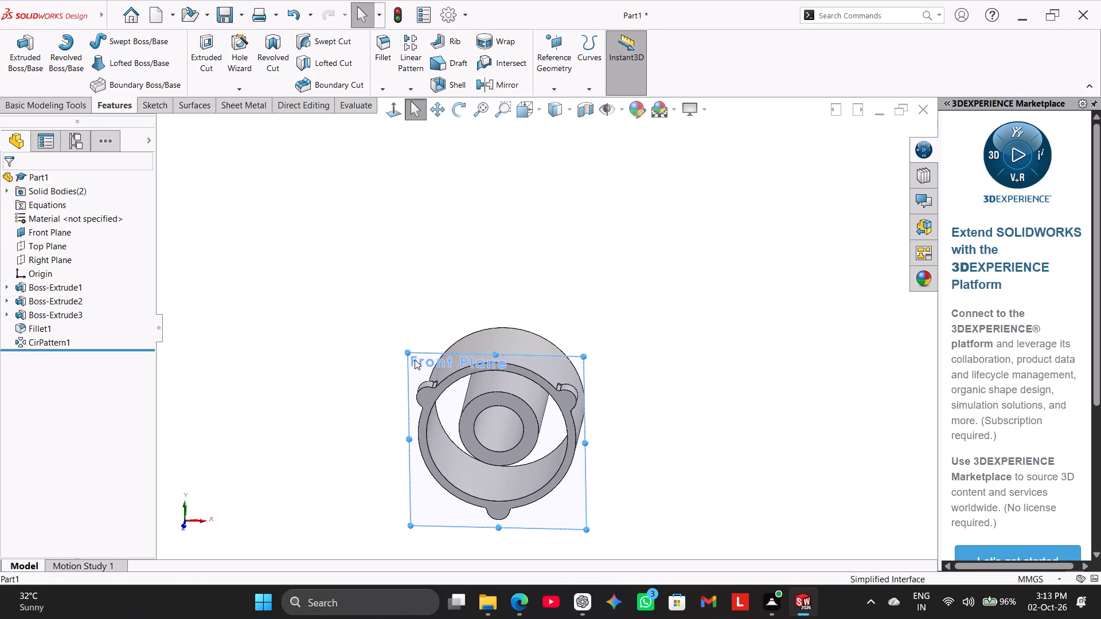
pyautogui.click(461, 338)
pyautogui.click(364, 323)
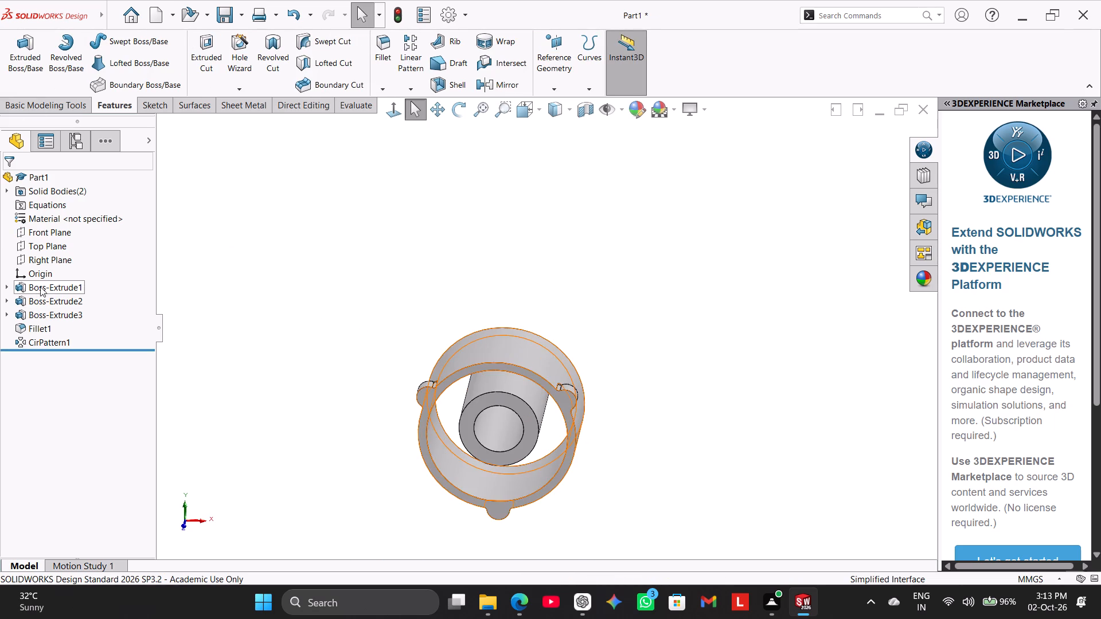
# Create a reference plane offset 110 mm above the Top Plane.
pyautogui.click(556, 92)
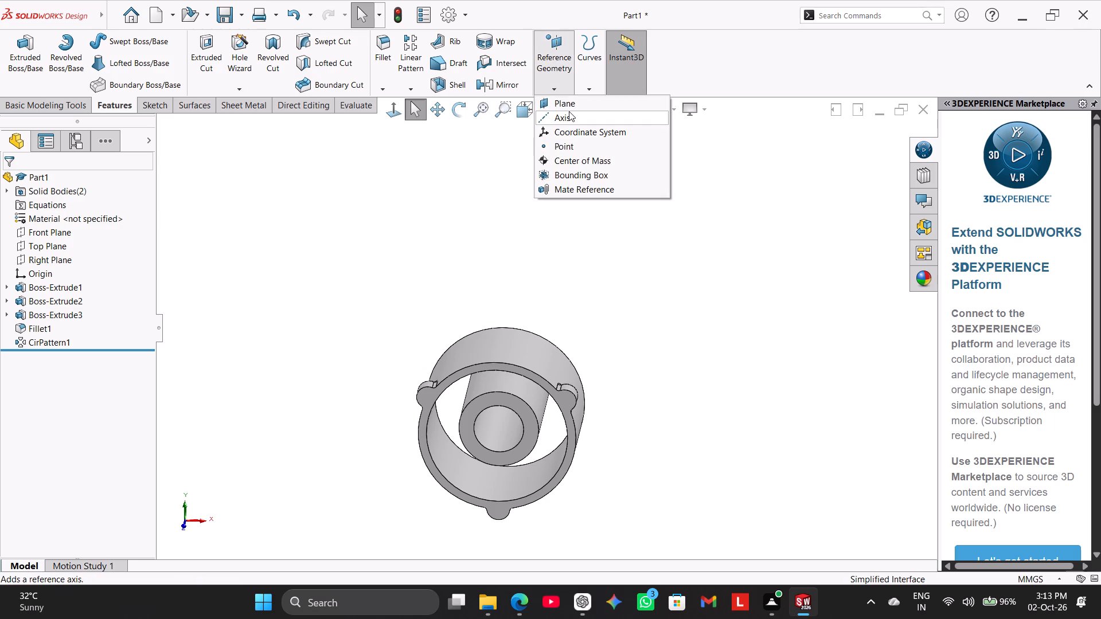
pyautogui.click(569, 105)
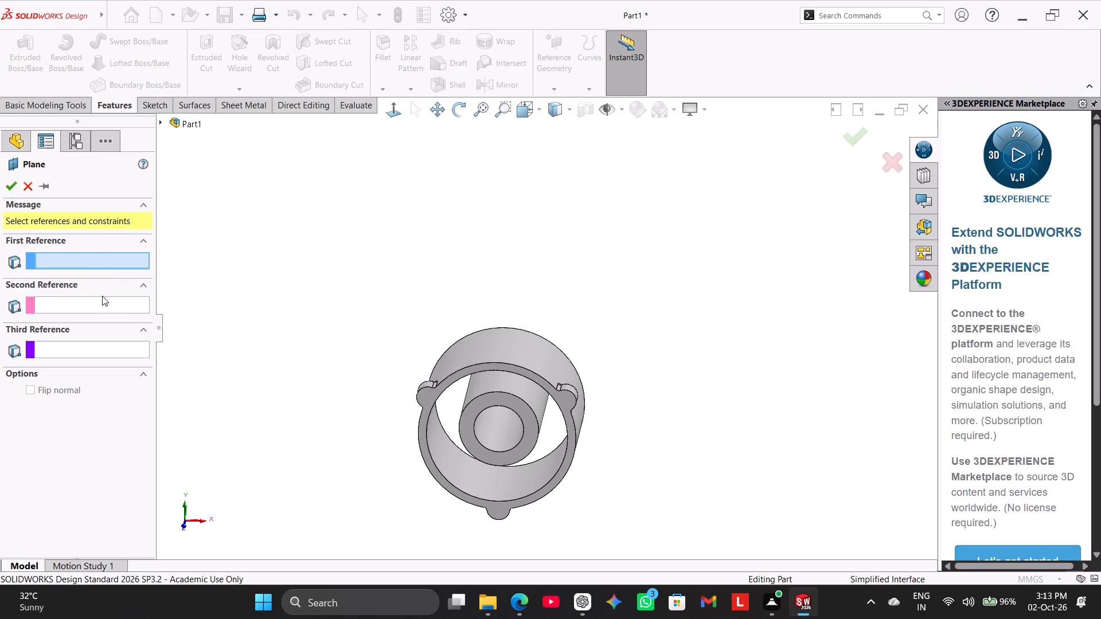
pyautogui.click(164, 121)
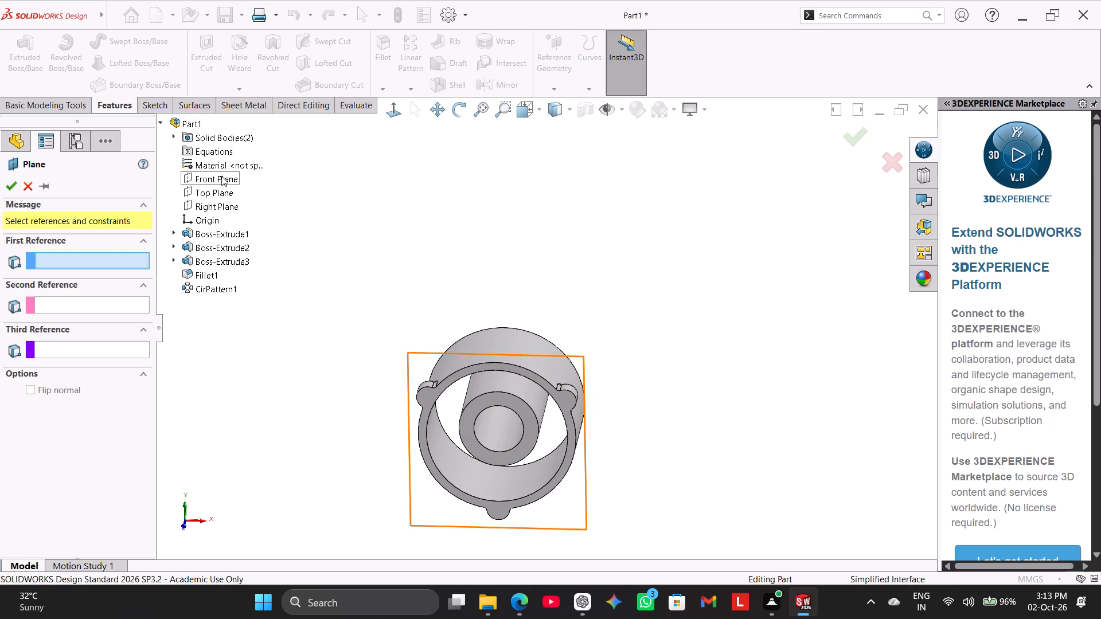
pyautogui.click(224, 194)
pyautogui.click(89, 371)
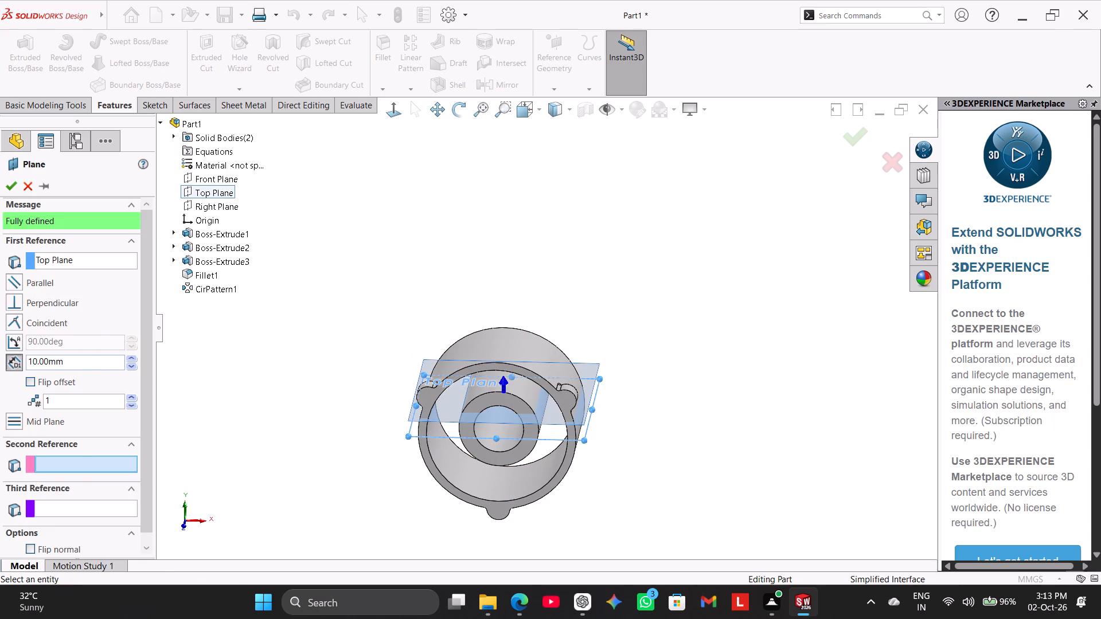
pyautogui.doubleClick(89, 363)
pyautogui.write('110')
pyautogui.press('Return')
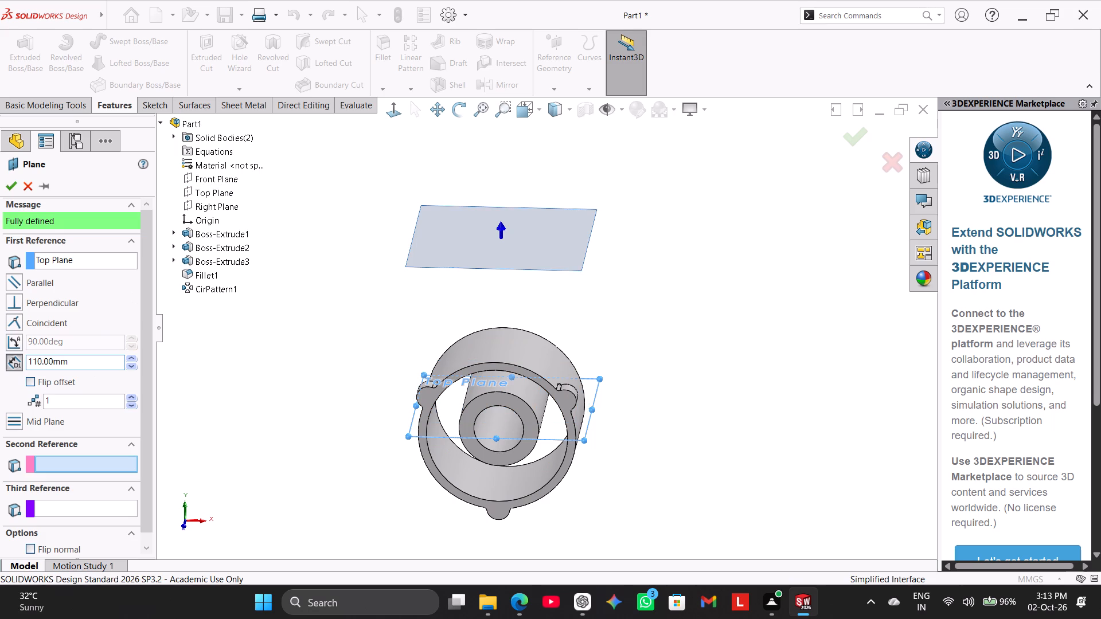
pyautogui.click(9, 181)
pyautogui.click(231, 311)
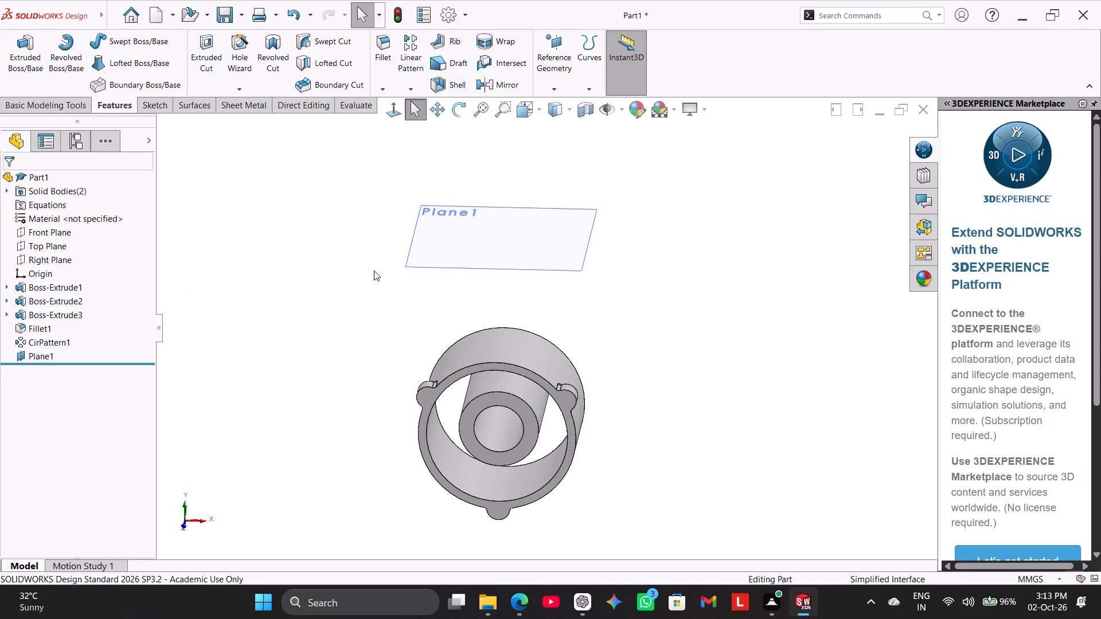
# Start a sketch on Plane1 and draw a circle about 35 mm in diameter, centred about 29.4 mm directly above the origin.
pyautogui.rightClick(466, 238)
pyautogui.click(497, 225)
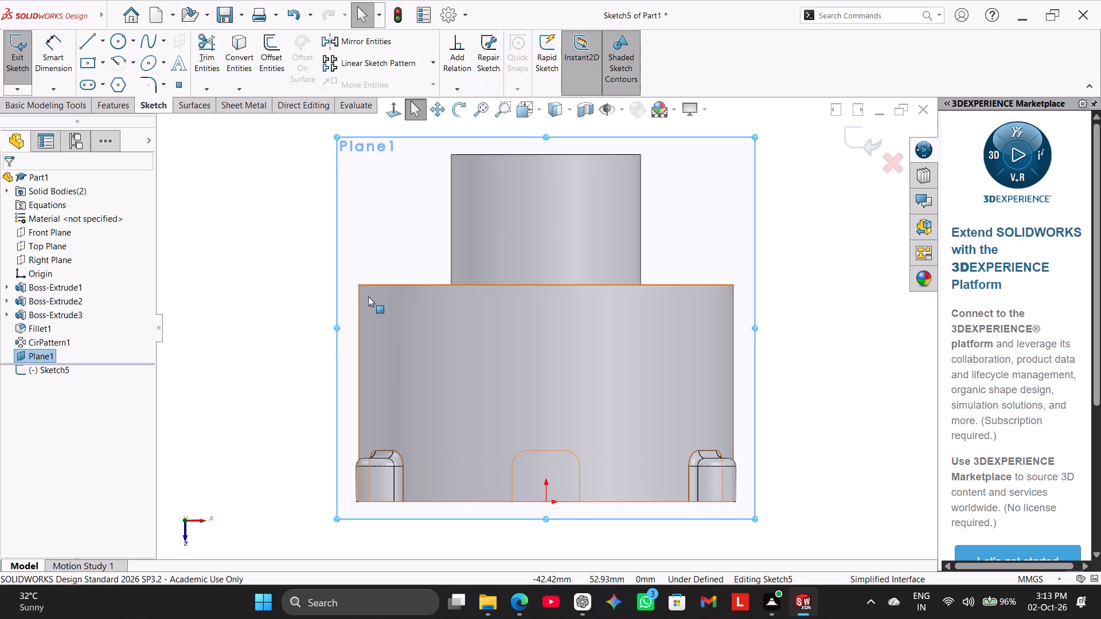
pyautogui.click(304, 303)
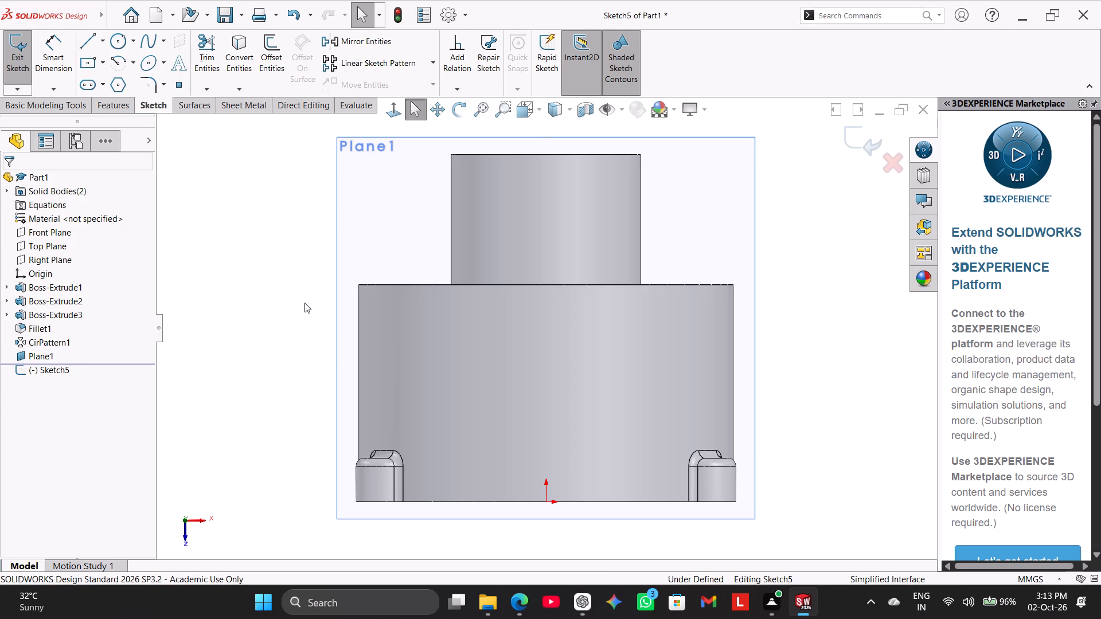
pyautogui.click(121, 38)
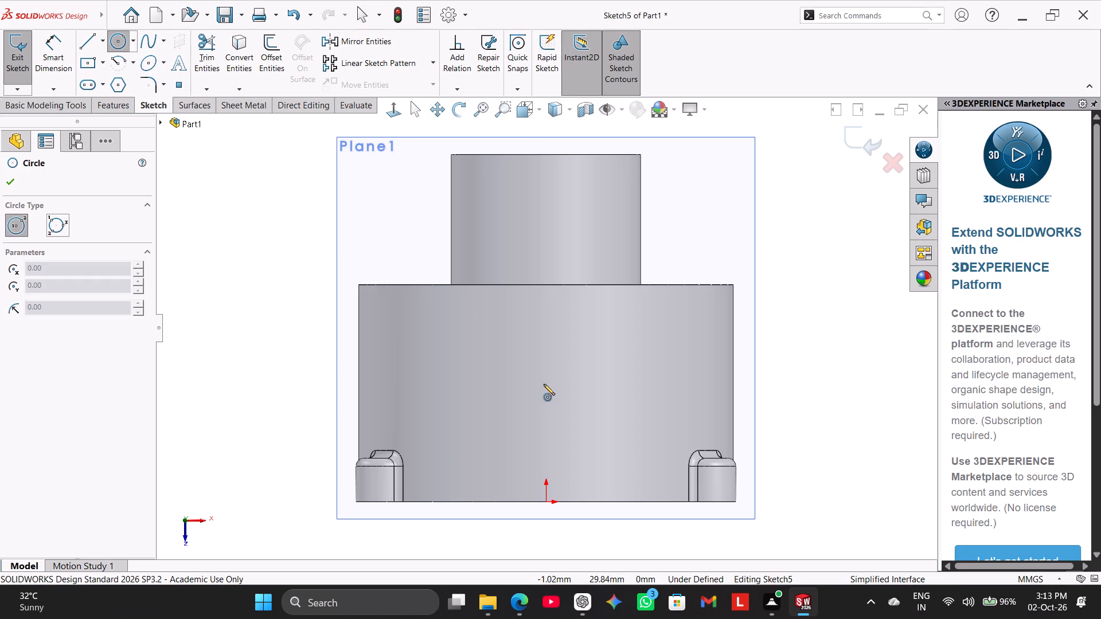
pyautogui.click(546, 386)
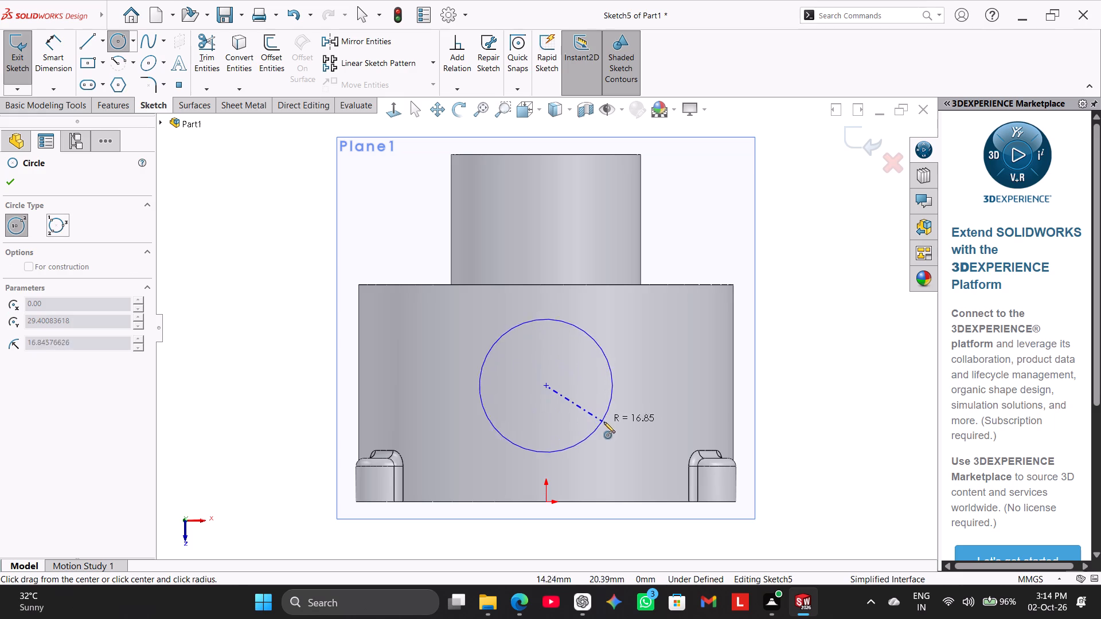
pyautogui.click(604, 422)
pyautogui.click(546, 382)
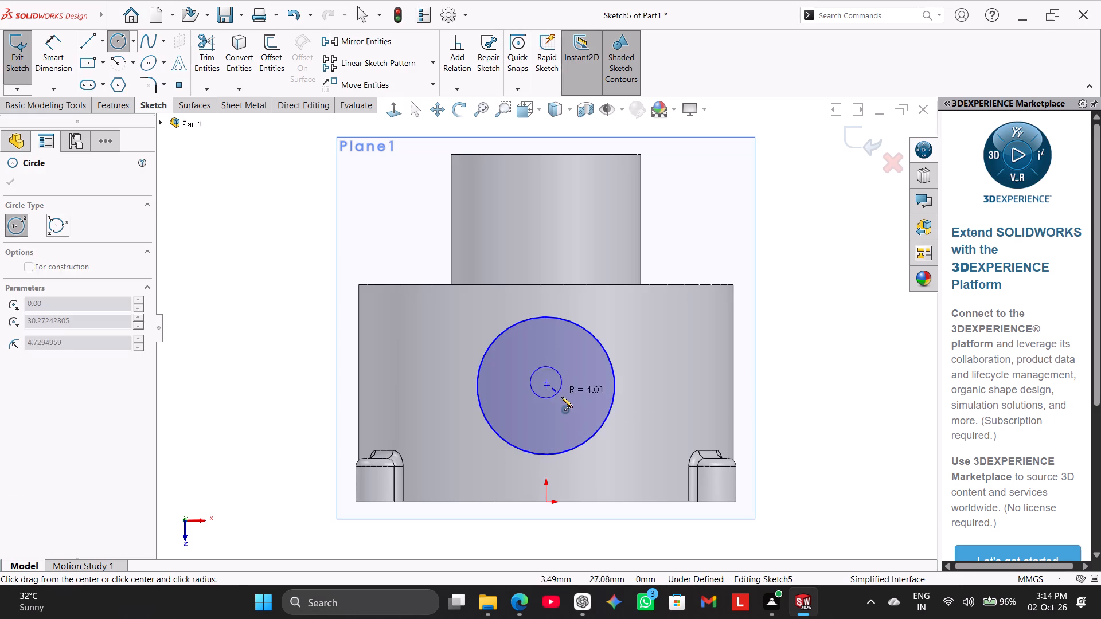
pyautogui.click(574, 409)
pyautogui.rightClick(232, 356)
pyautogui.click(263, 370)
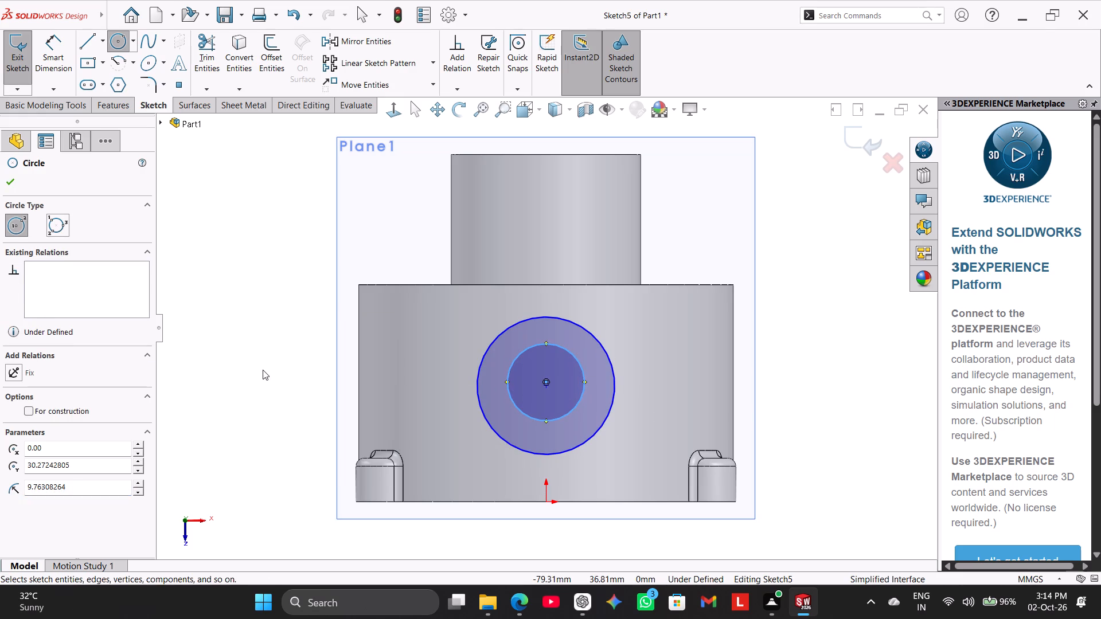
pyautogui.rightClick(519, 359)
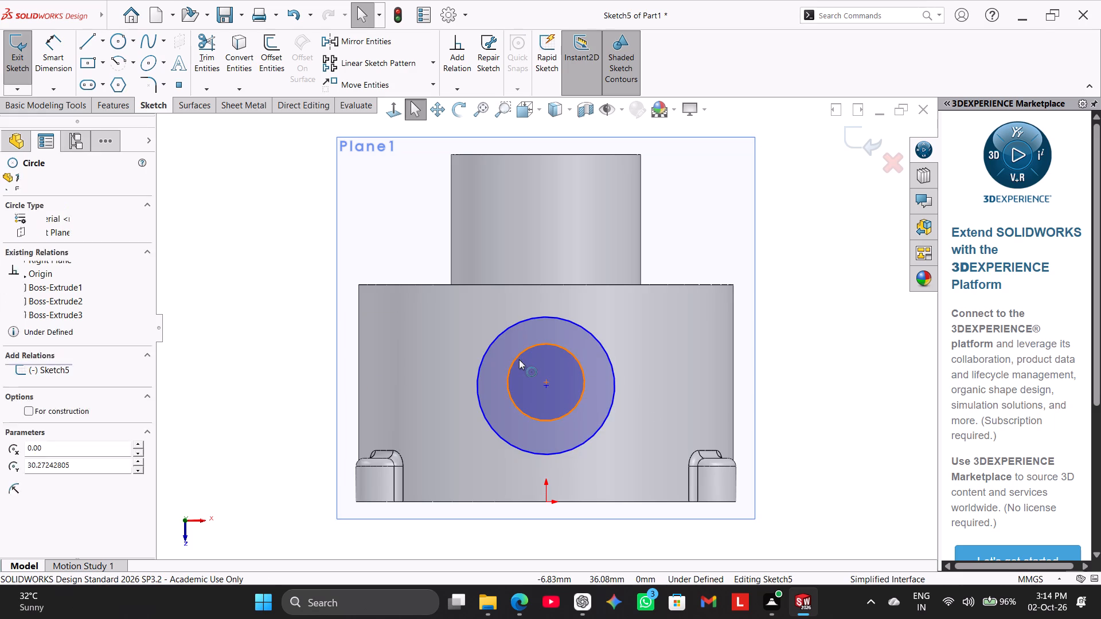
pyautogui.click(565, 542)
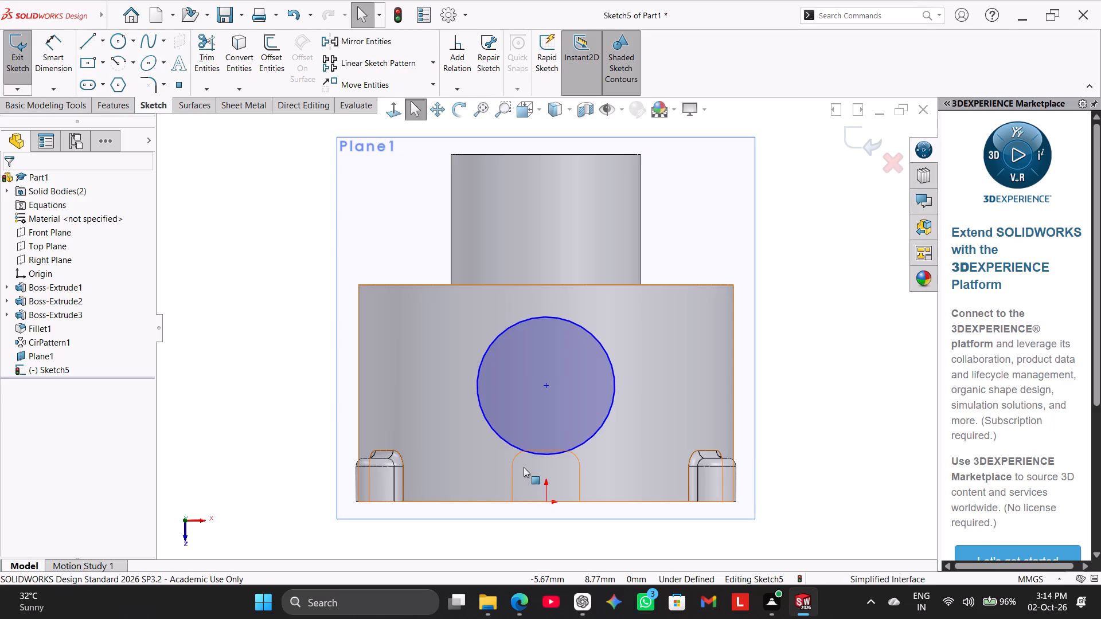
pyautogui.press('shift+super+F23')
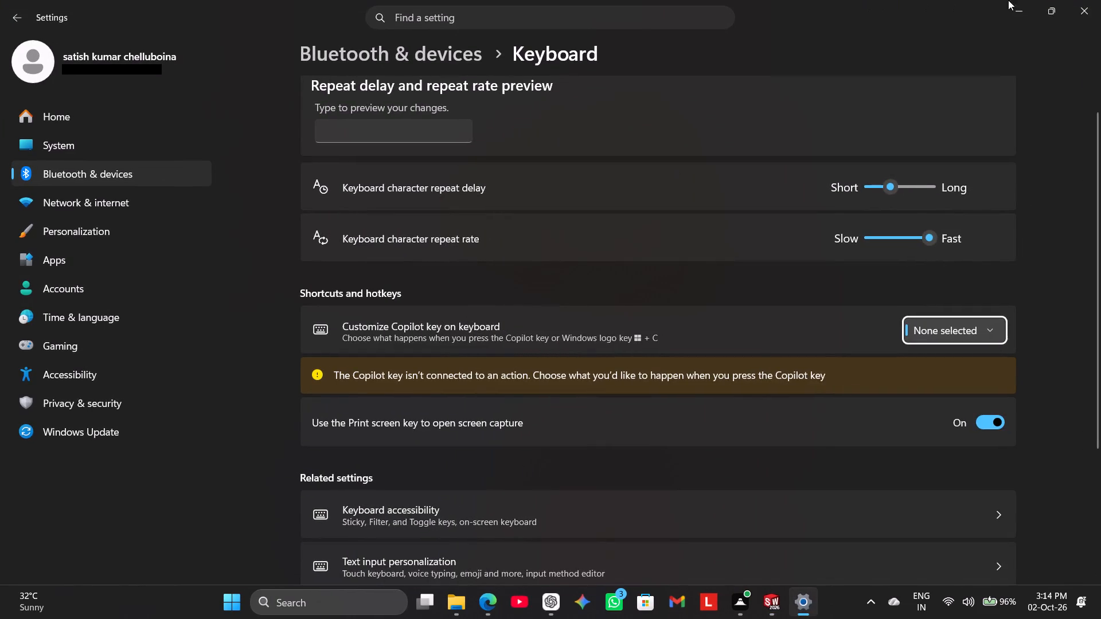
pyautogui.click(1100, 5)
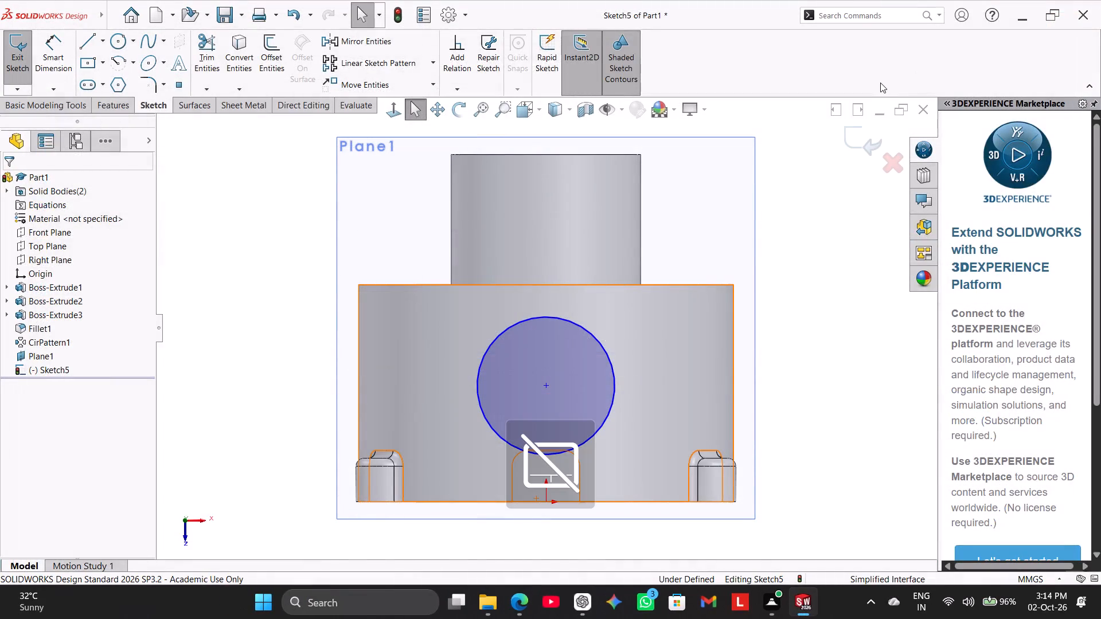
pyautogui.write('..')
# Sketch a concentric inner circle about 14 mm in radius inside the existing circle.
pyautogui.click(121, 40)
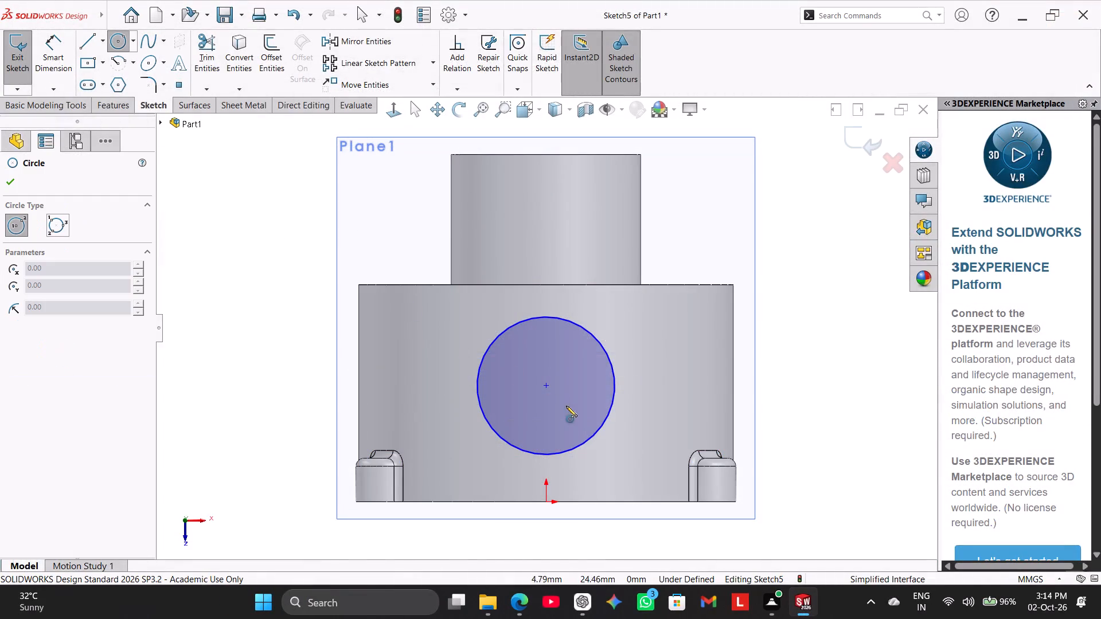
pyautogui.click(546, 386)
pyautogui.click(583, 426)
pyautogui.rightClick(292, 314)
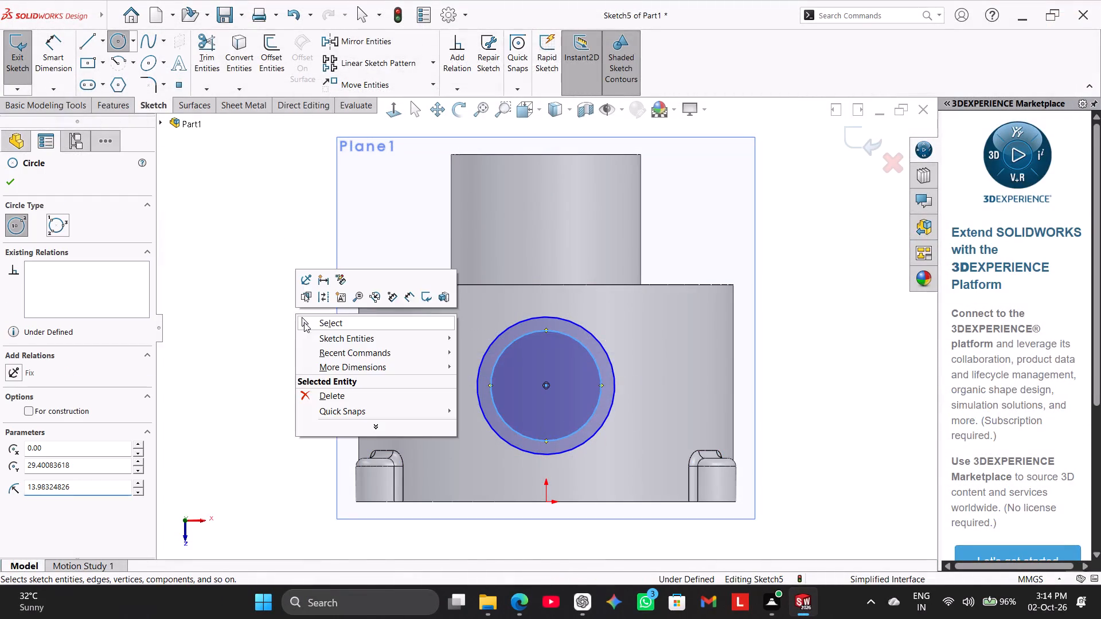
pyautogui.click(304, 322)
# Dimension the outer circle to 50 mm diameter and the inner circle to 25 mm diameter.
pyautogui.click(54, 68)
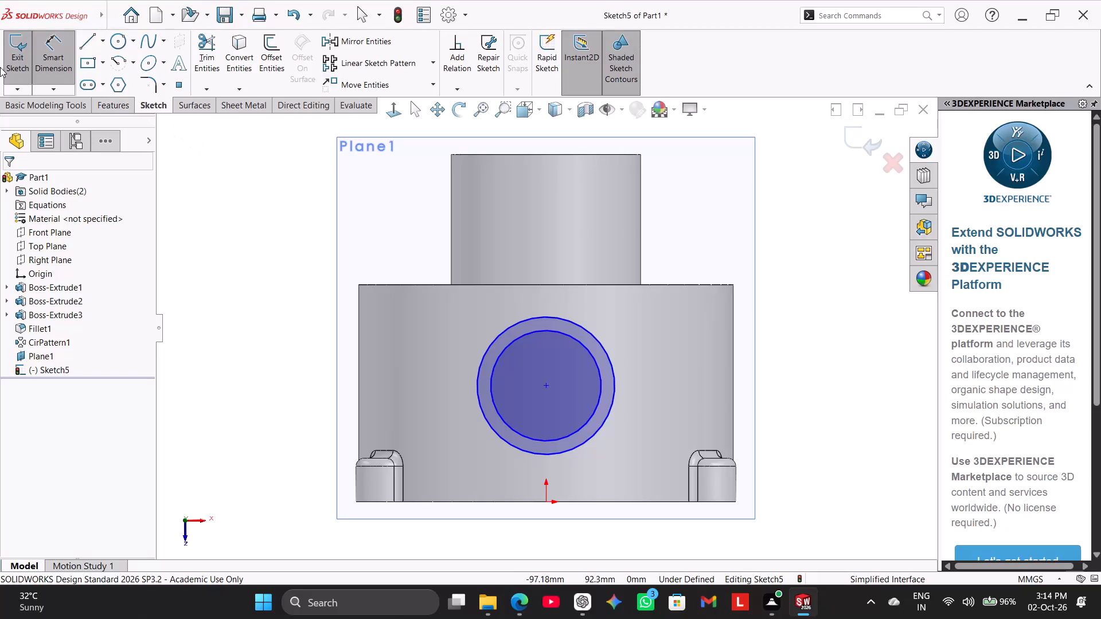
pyautogui.click(501, 333)
pyautogui.click(286, 258)
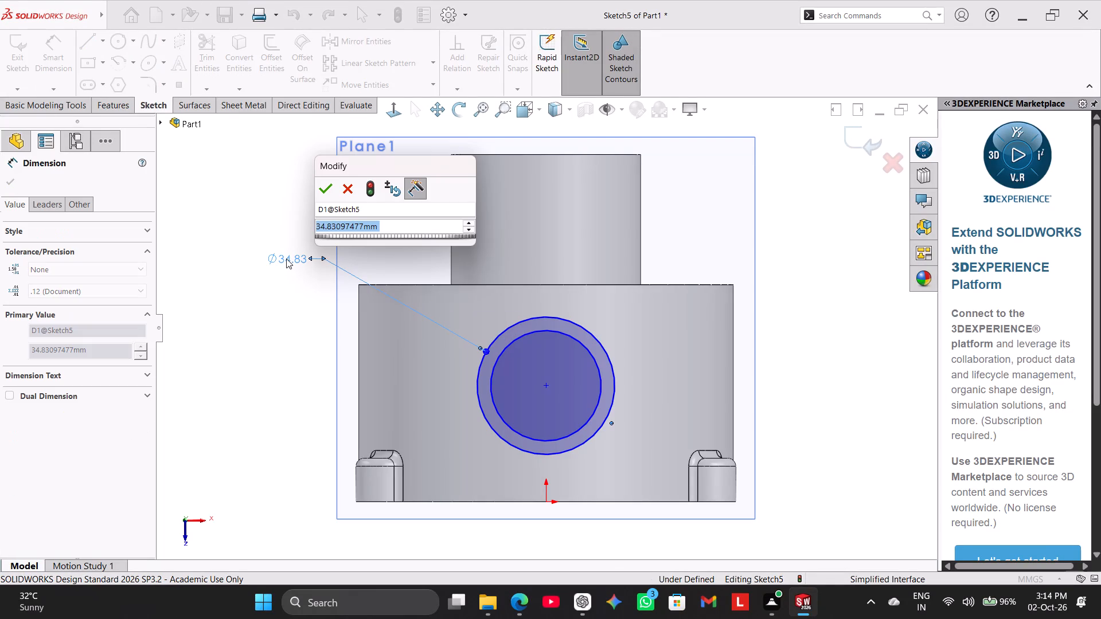
pyautogui.write('50')
pyautogui.press('Return')
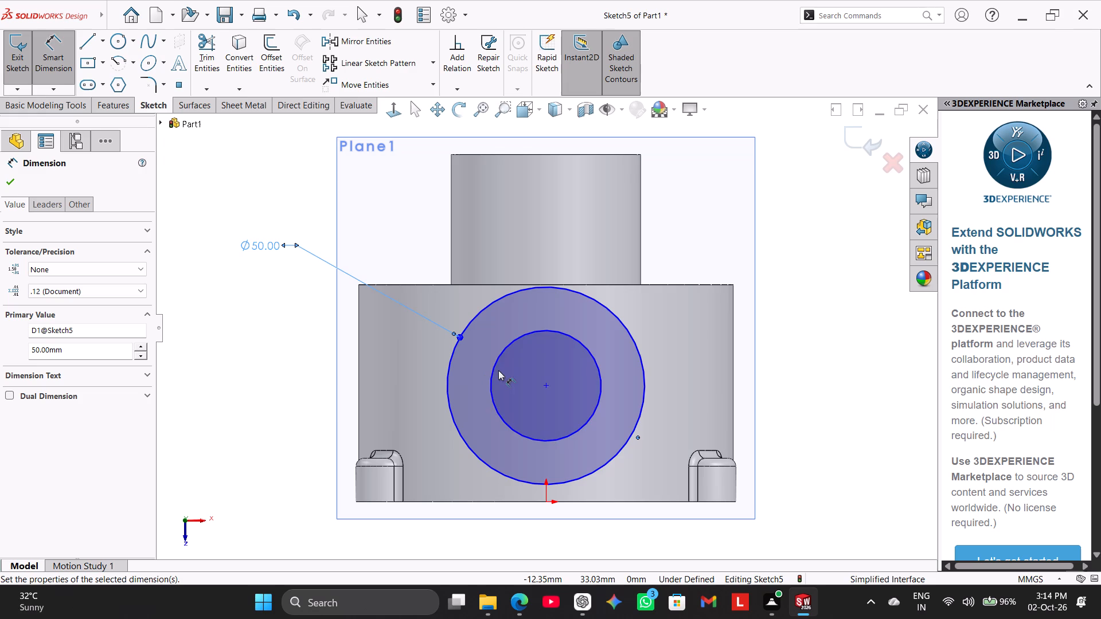
pyautogui.click(494, 366)
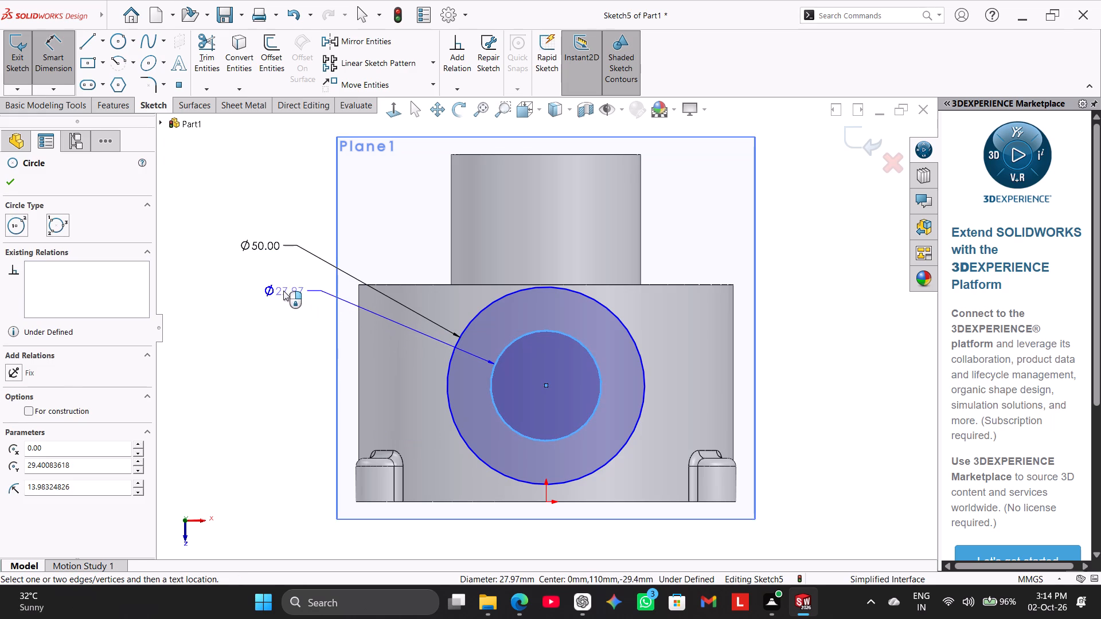
pyautogui.click(280, 289)
pyautogui.write('25')
pyautogui.press('Return')
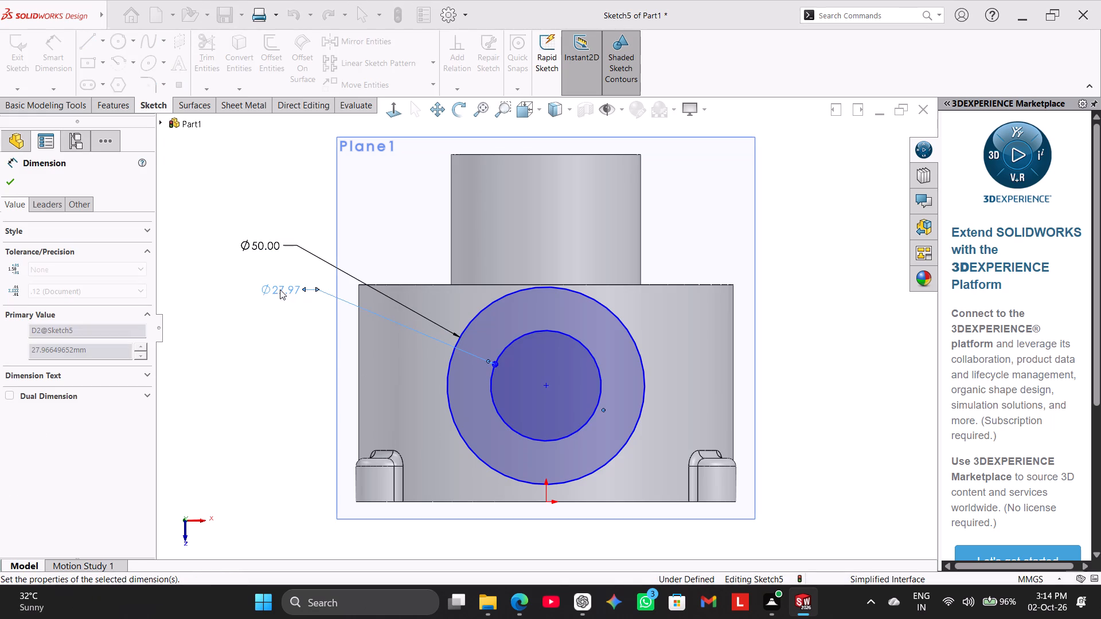
pyautogui.rightClick(786, 208)
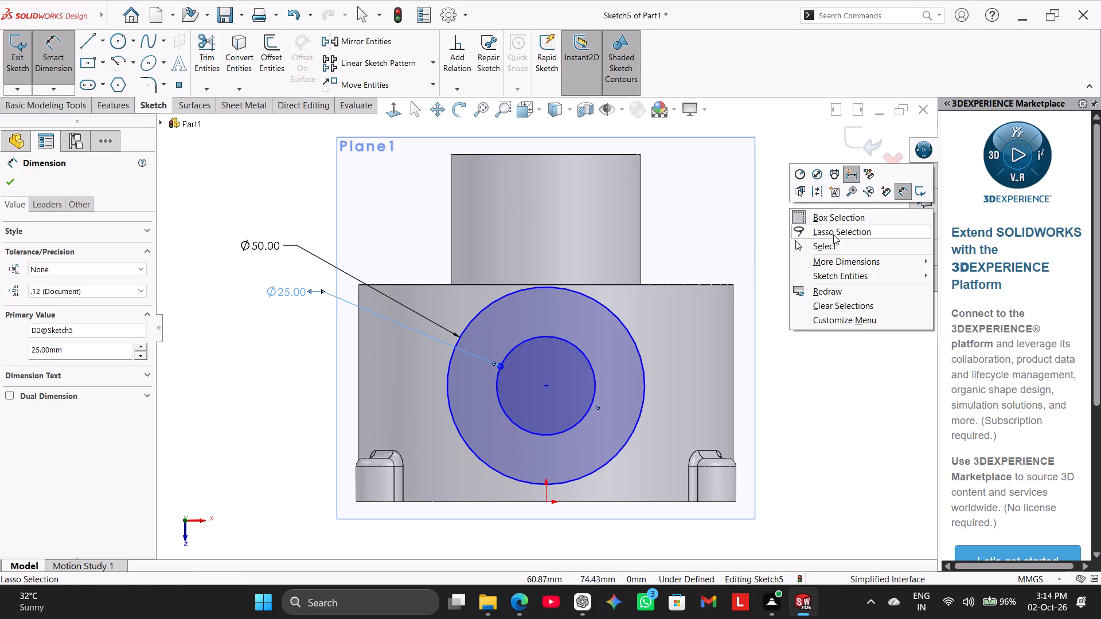
pyautogui.click(838, 242)
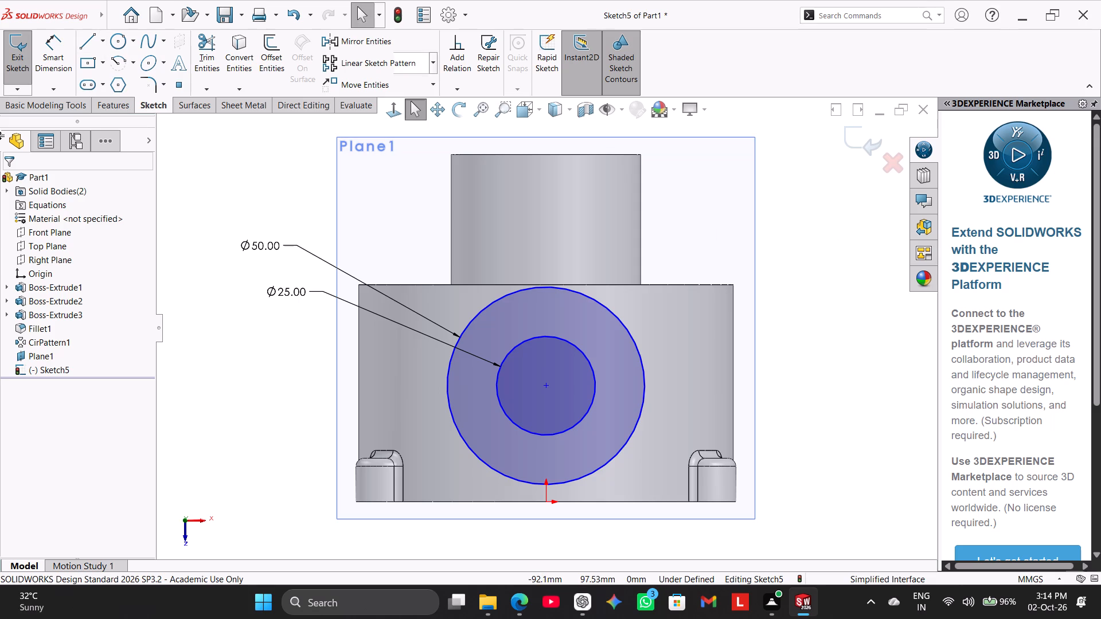
# Draw a vertical centerline from the origin to the common centre of the two circles.
pyautogui.click(101, 44)
pyautogui.click(110, 75)
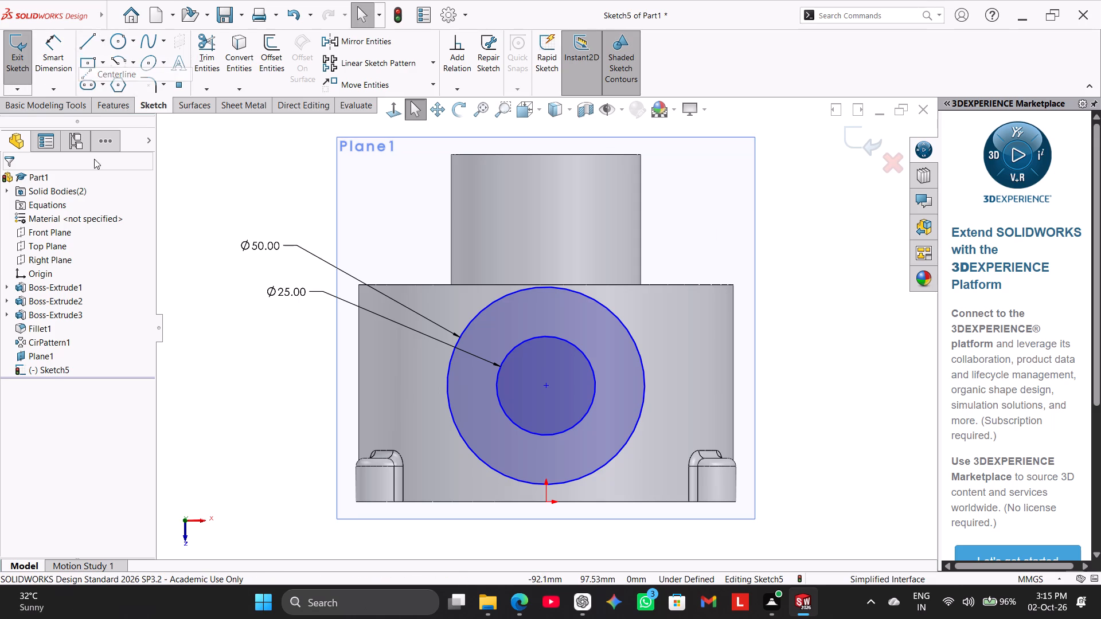
pyautogui.click(545, 500)
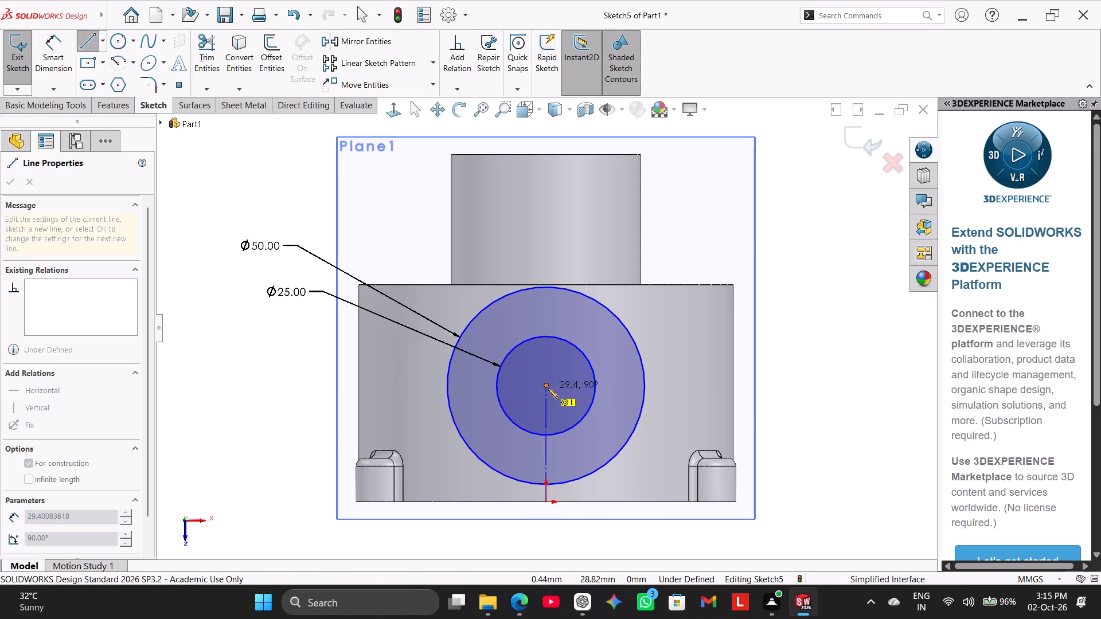
pyautogui.click(546, 387)
pyautogui.rightClick(286, 374)
pyautogui.click(325, 383)
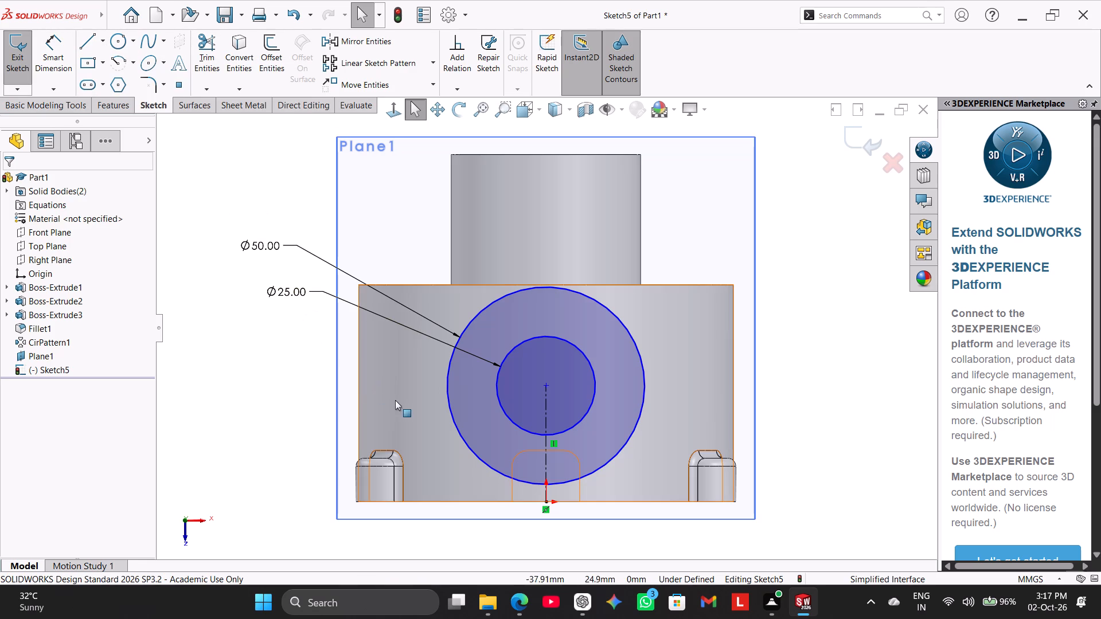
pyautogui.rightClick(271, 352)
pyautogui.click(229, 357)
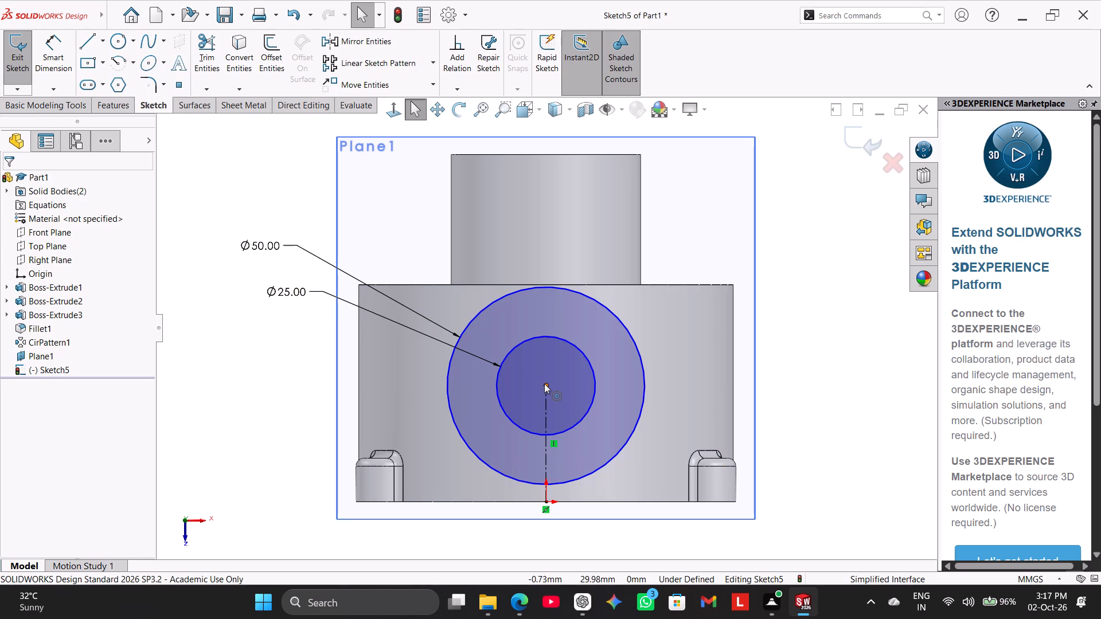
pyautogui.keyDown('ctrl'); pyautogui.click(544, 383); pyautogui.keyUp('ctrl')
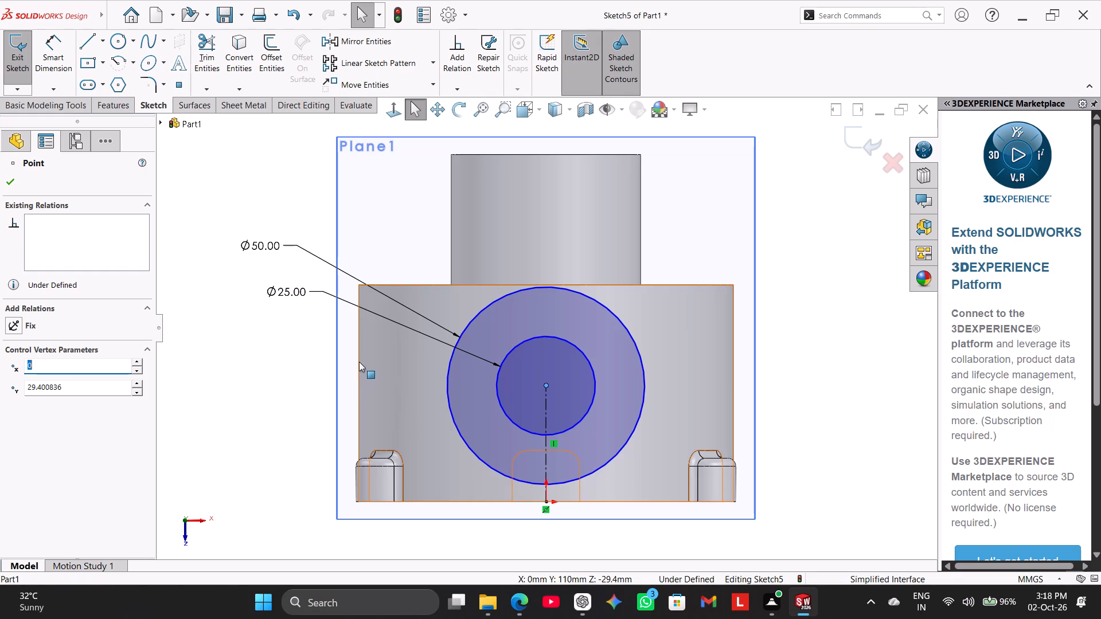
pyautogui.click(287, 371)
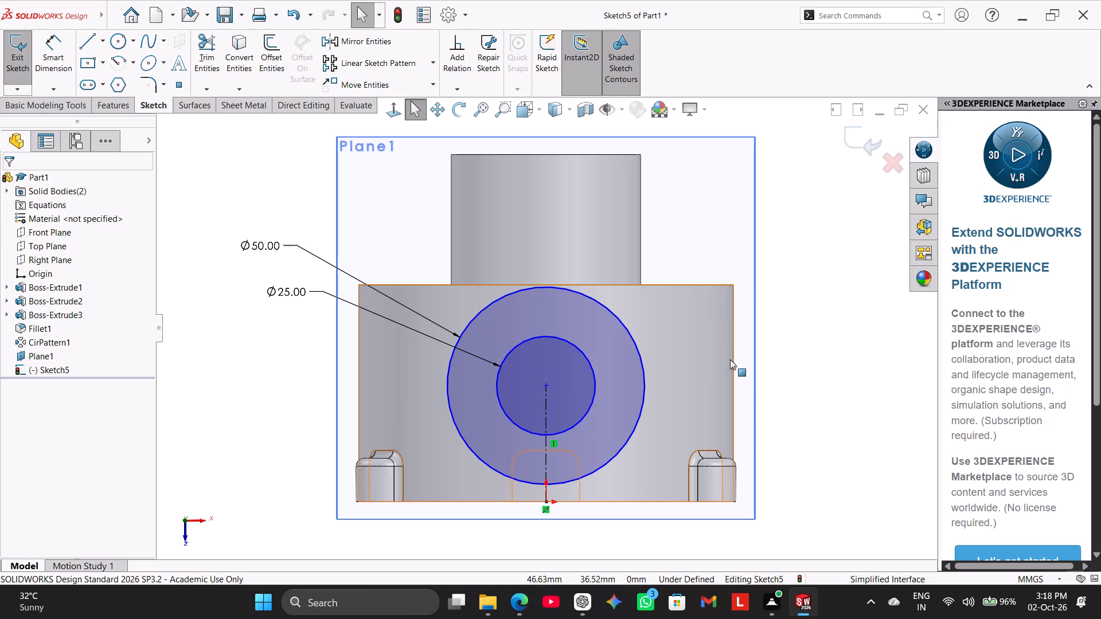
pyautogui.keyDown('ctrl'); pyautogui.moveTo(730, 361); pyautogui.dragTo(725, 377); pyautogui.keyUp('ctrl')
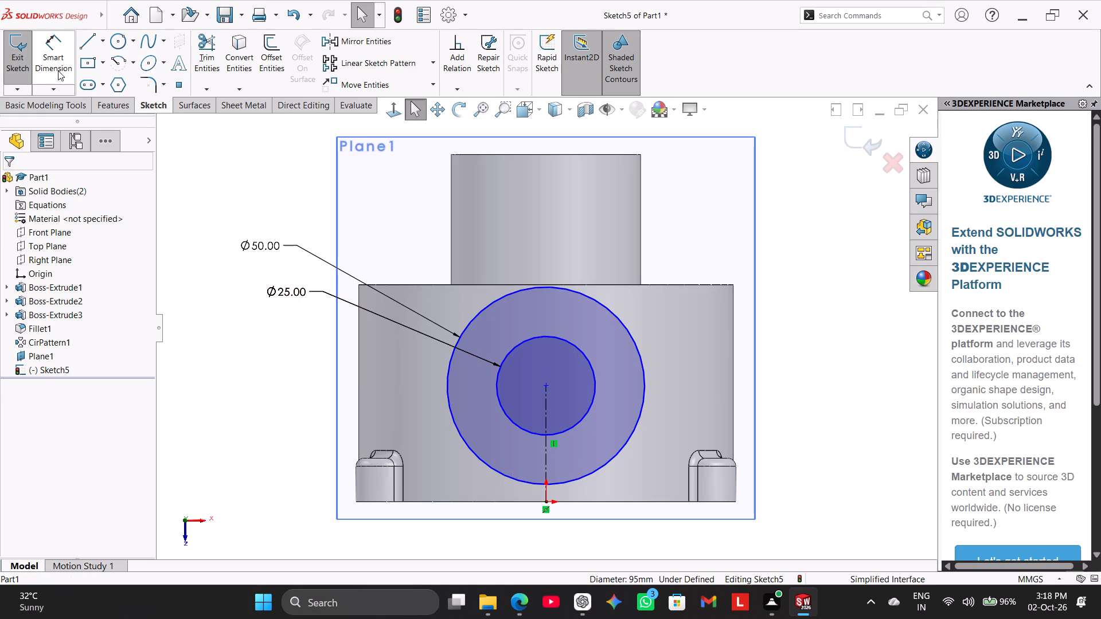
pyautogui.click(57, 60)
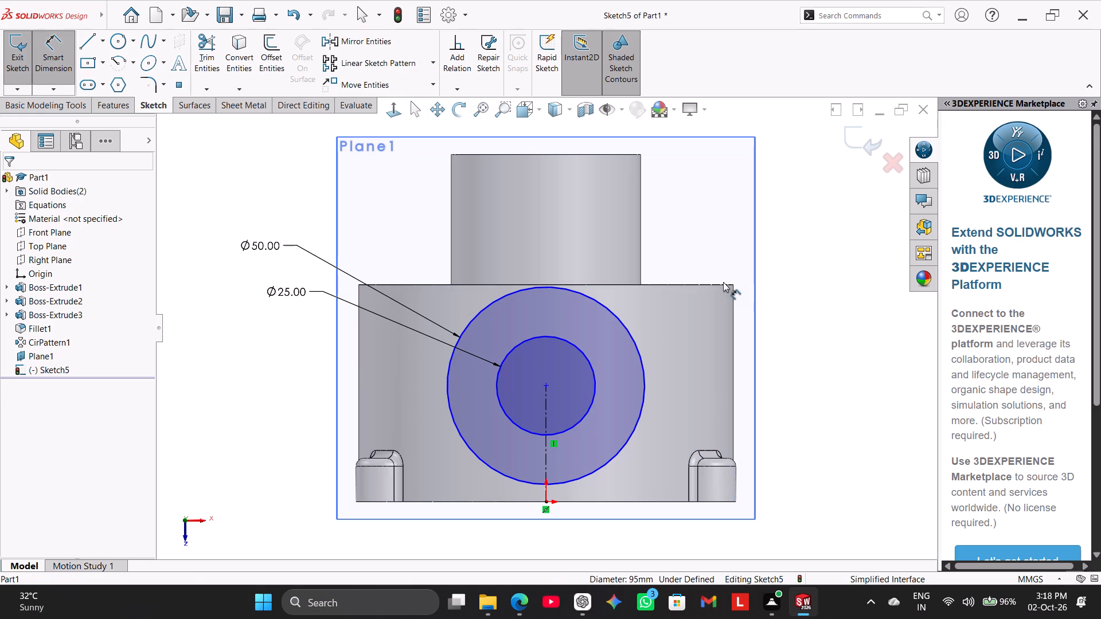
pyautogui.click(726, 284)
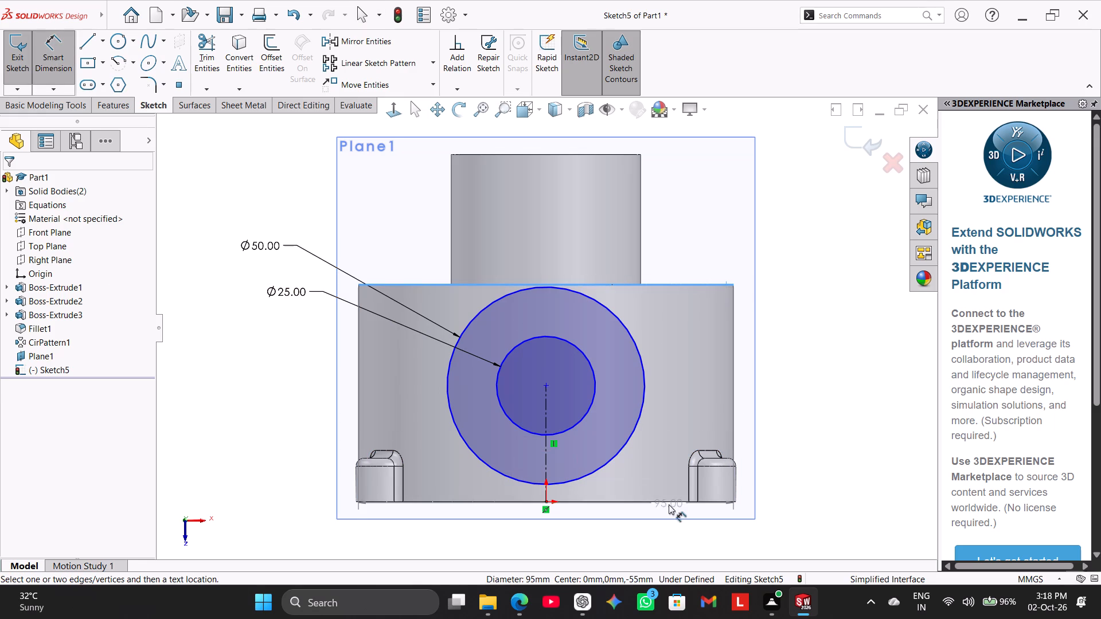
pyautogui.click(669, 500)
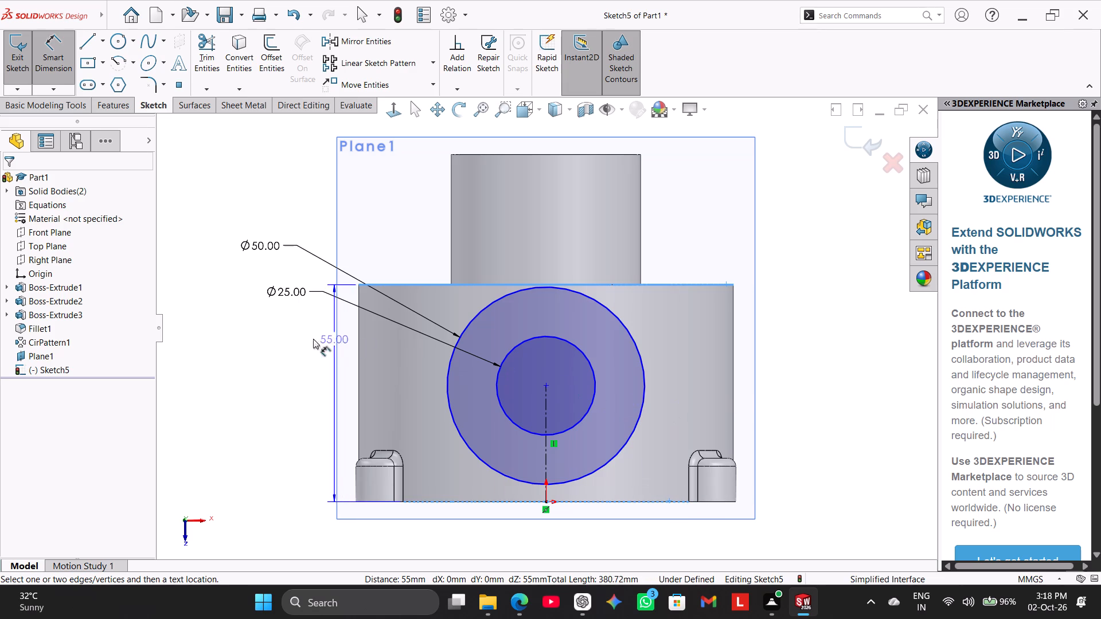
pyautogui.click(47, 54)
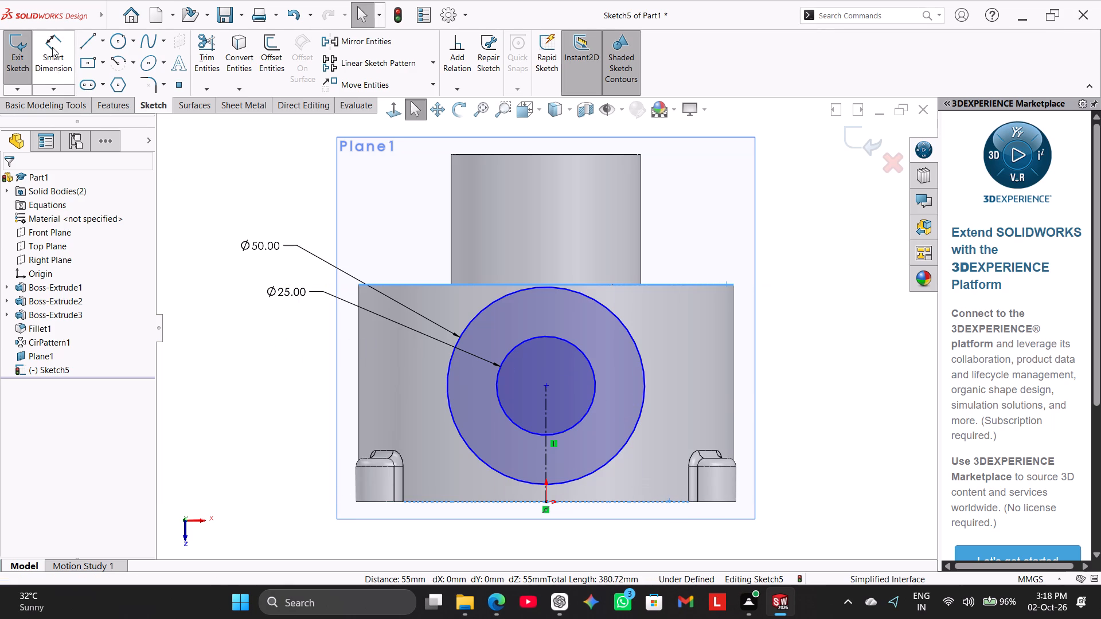
# Dimension the vertical centerline from the origin to the circles' centre as 55/2 (27.5 mm).
pyautogui.click(52, 47)
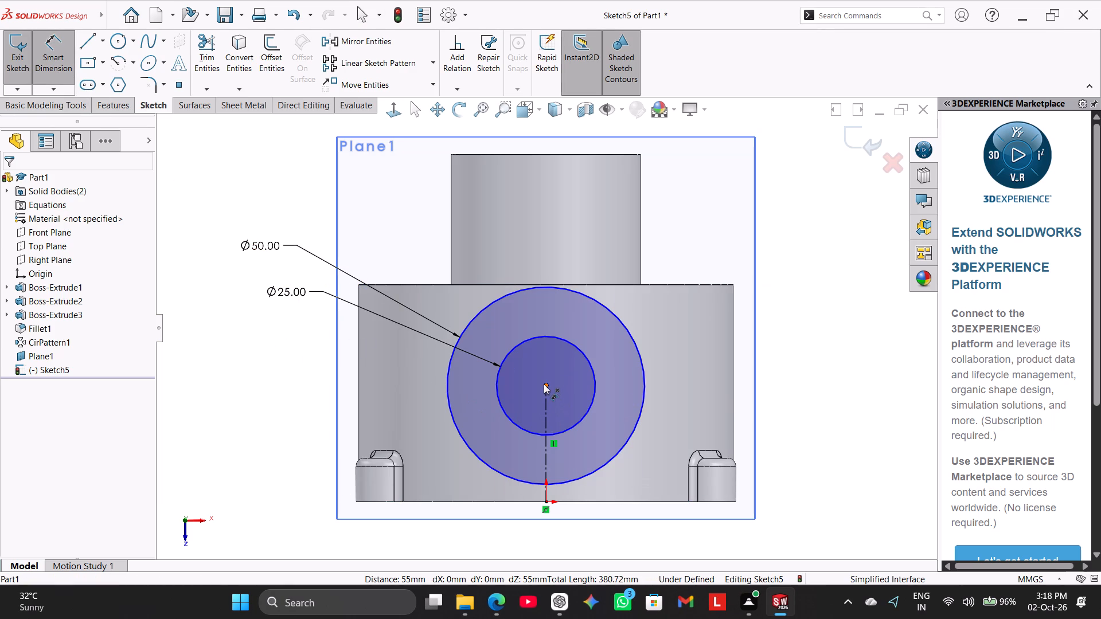
pyautogui.keyDown('ctrl'); pyautogui.click(545, 384); pyautogui.keyUp('ctrl')
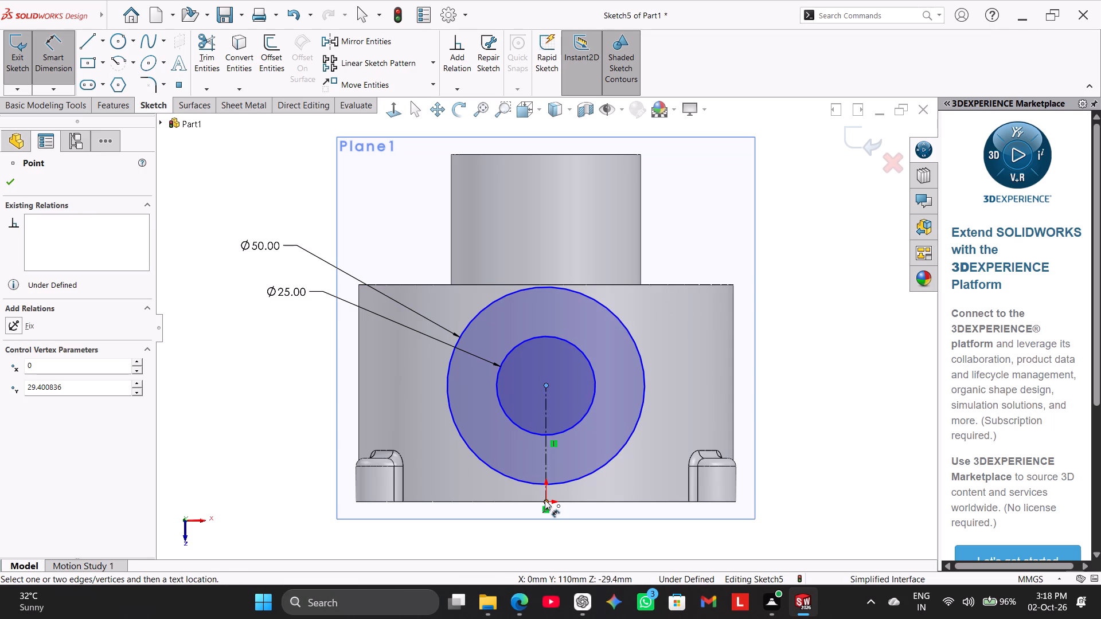
pyautogui.click(545, 450)
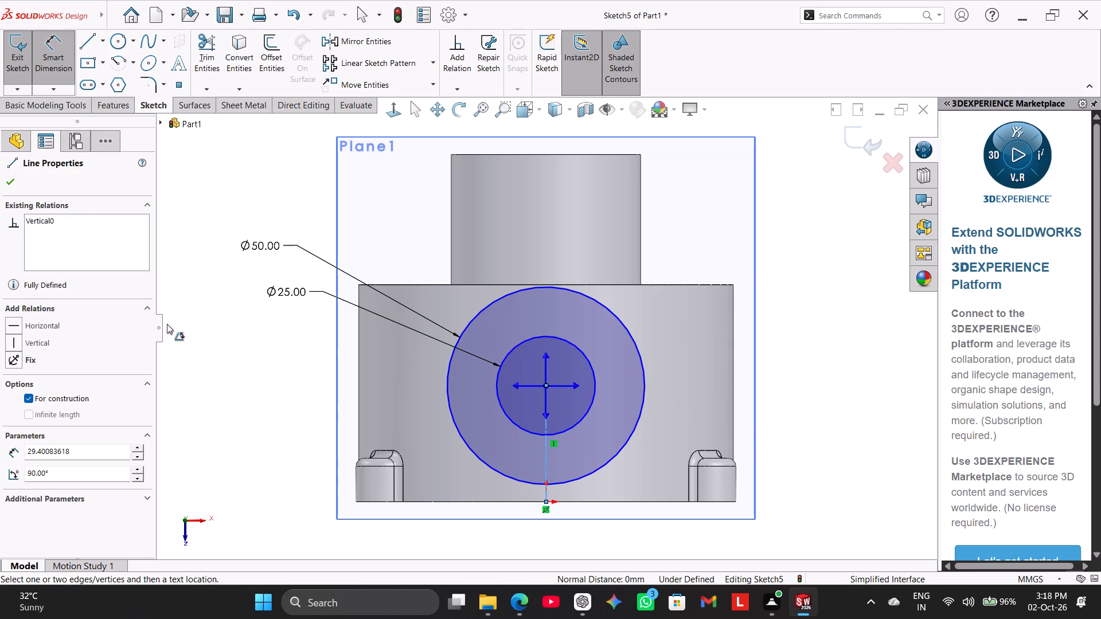
pyautogui.click(42, 62)
pyautogui.click(54, 49)
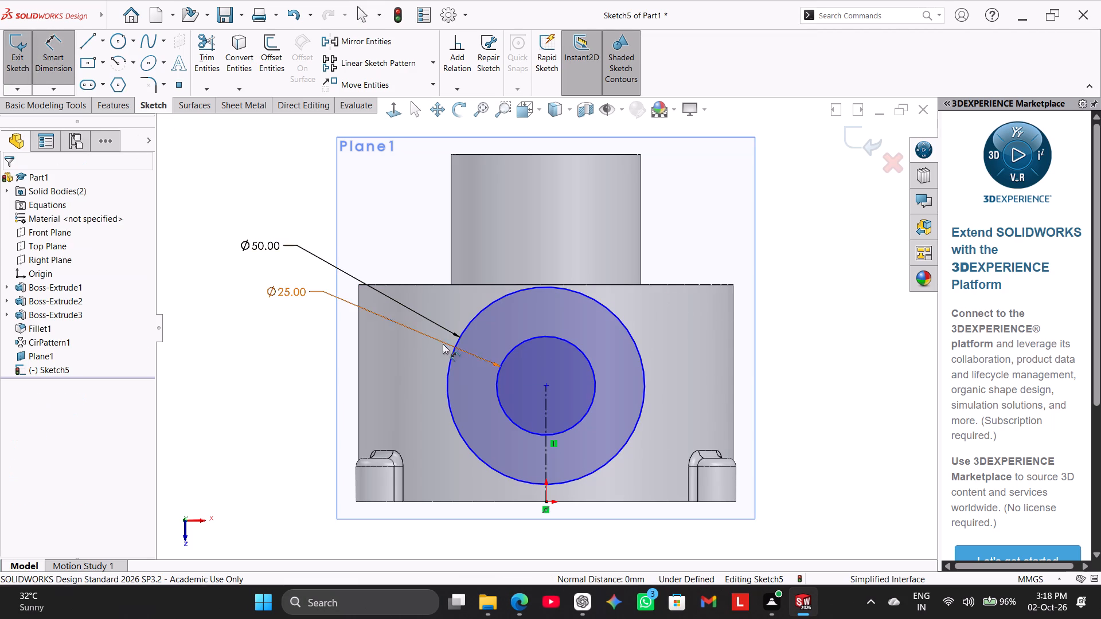
pyautogui.click(543, 426)
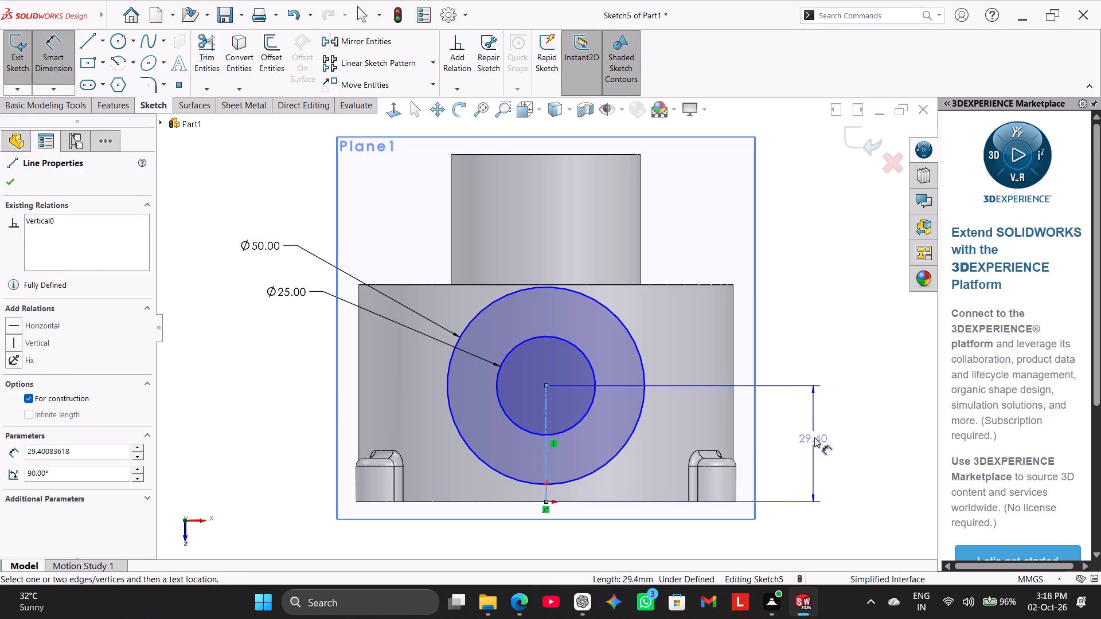
pyautogui.click(814, 437)
pyautogui.write('55/2')
pyautogui.press('Return')
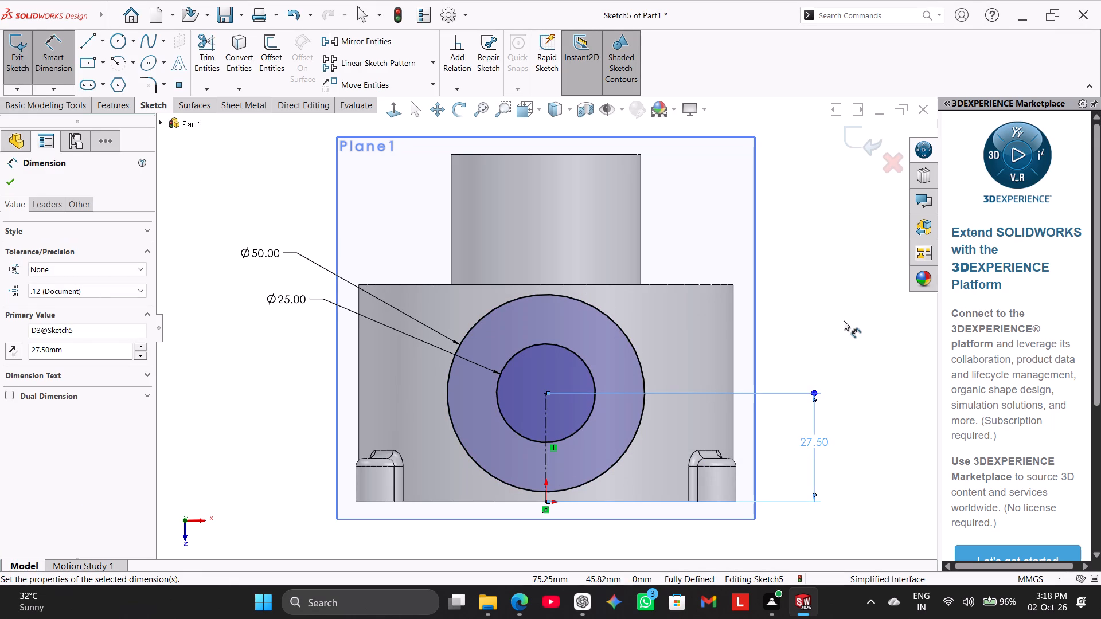
pyautogui.rightClick(826, 317)
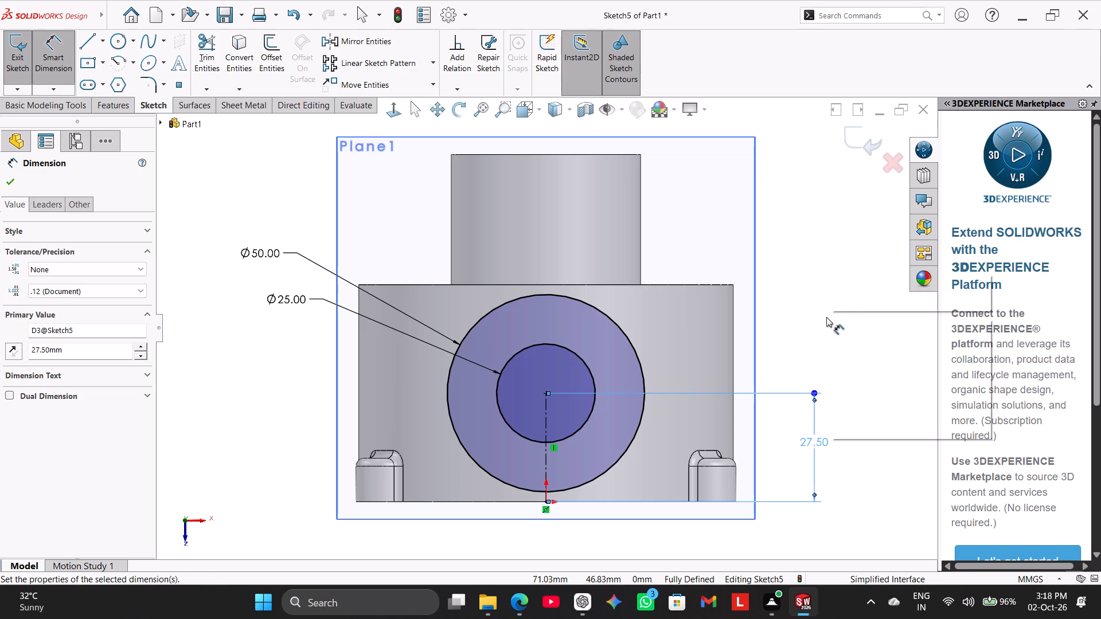
pyautogui.click(846, 351)
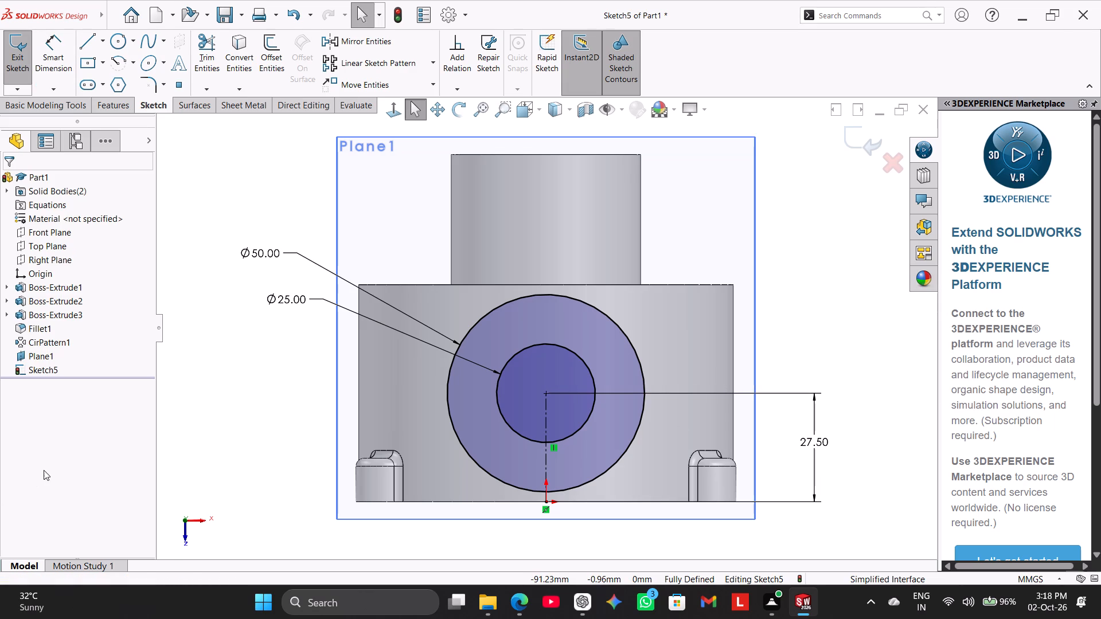
# Extrude only the inner 25 mm circle of the Plane1 sketch in the reversed direction, Up To Next, to meet the ring's outer wall.
pyautogui.moveTo(192, 454); pyautogui.dragTo(218, 371, button='middle')
pyautogui.scroll(3, 229, 390)
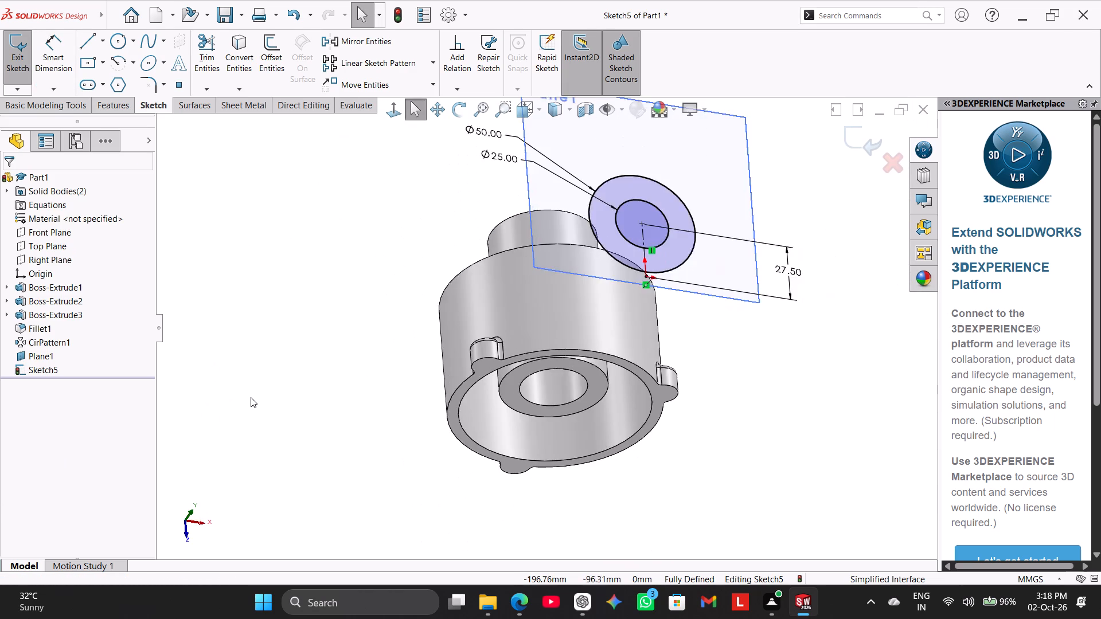
pyautogui.scroll(2, 251, 397)
pyautogui.click(108, 114)
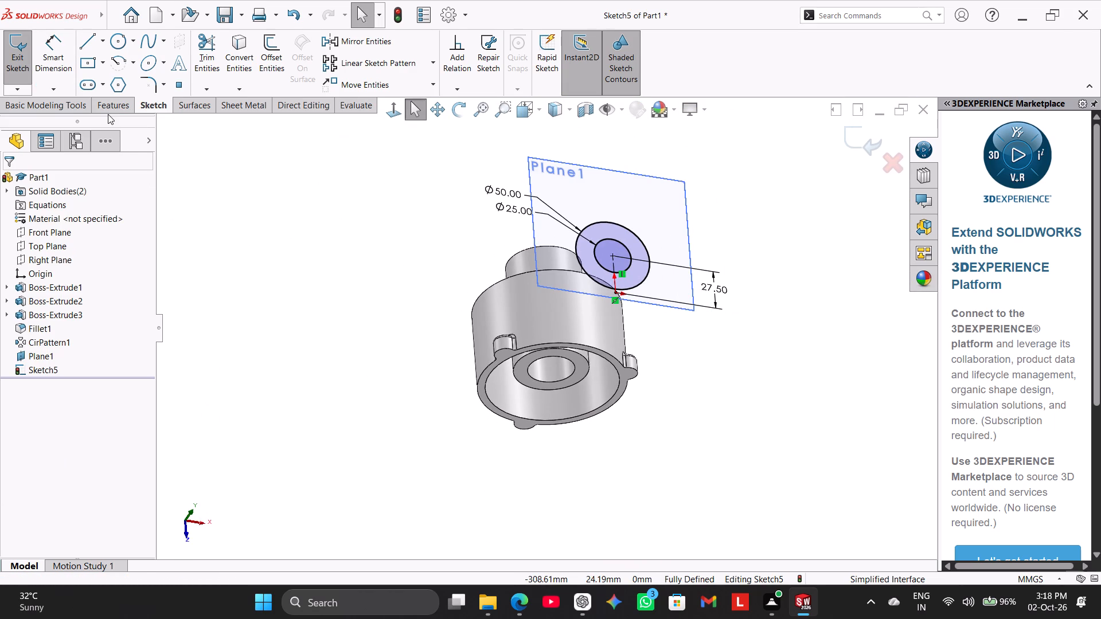
pyautogui.click(108, 103)
pyautogui.click(44, 67)
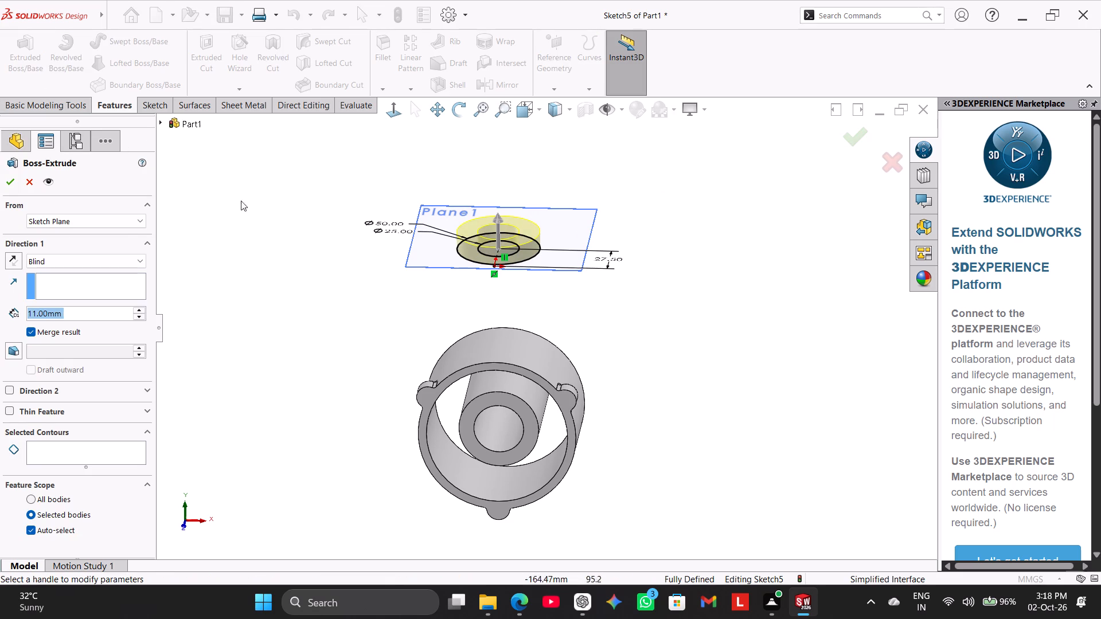
pyautogui.moveTo(323, 248); pyautogui.dragTo(334, 306, button='middle')
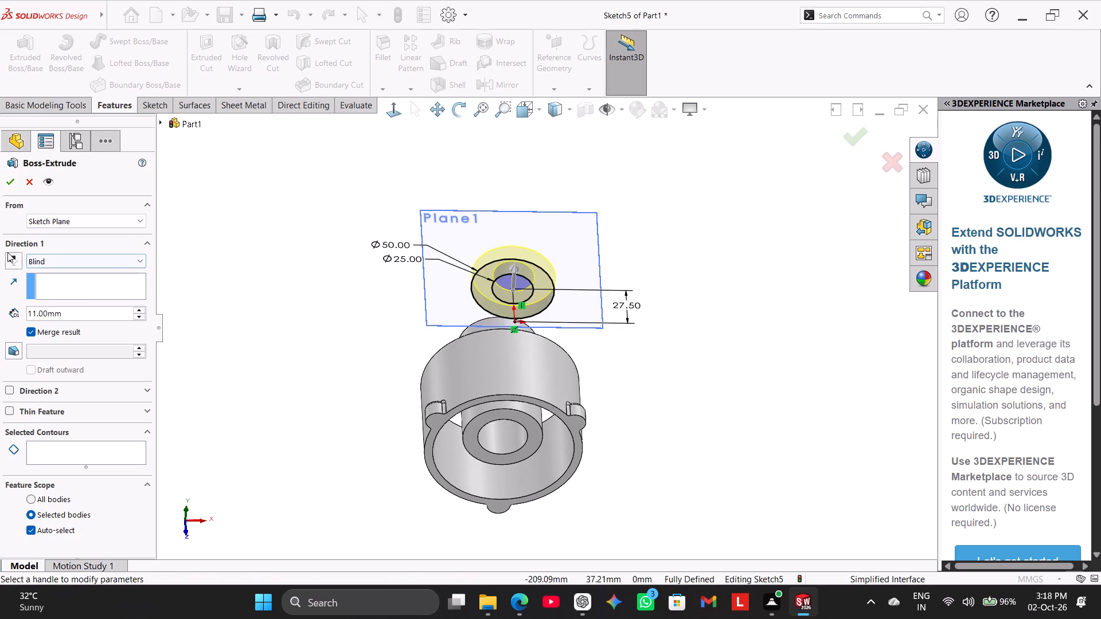
pyautogui.click(9, 260)
pyautogui.moveTo(242, 277); pyautogui.dragTo(242, 259, button='middle')
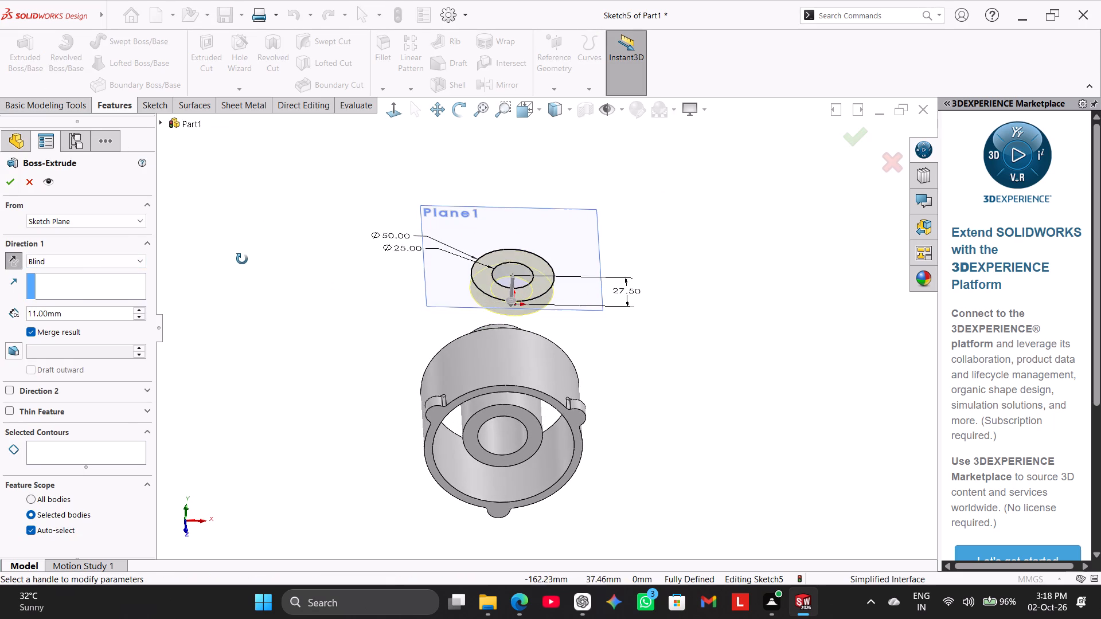
pyautogui.moveTo(242, 259); pyautogui.dragTo(242, 253, button='middle')
pyautogui.click(108, 454)
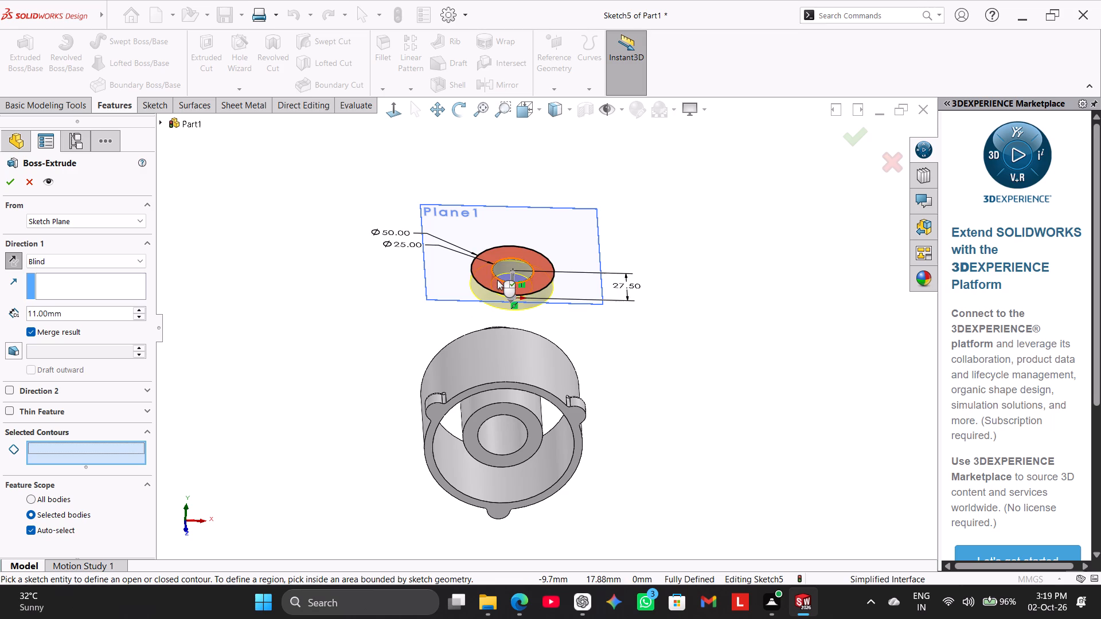
pyautogui.click(497, 280)
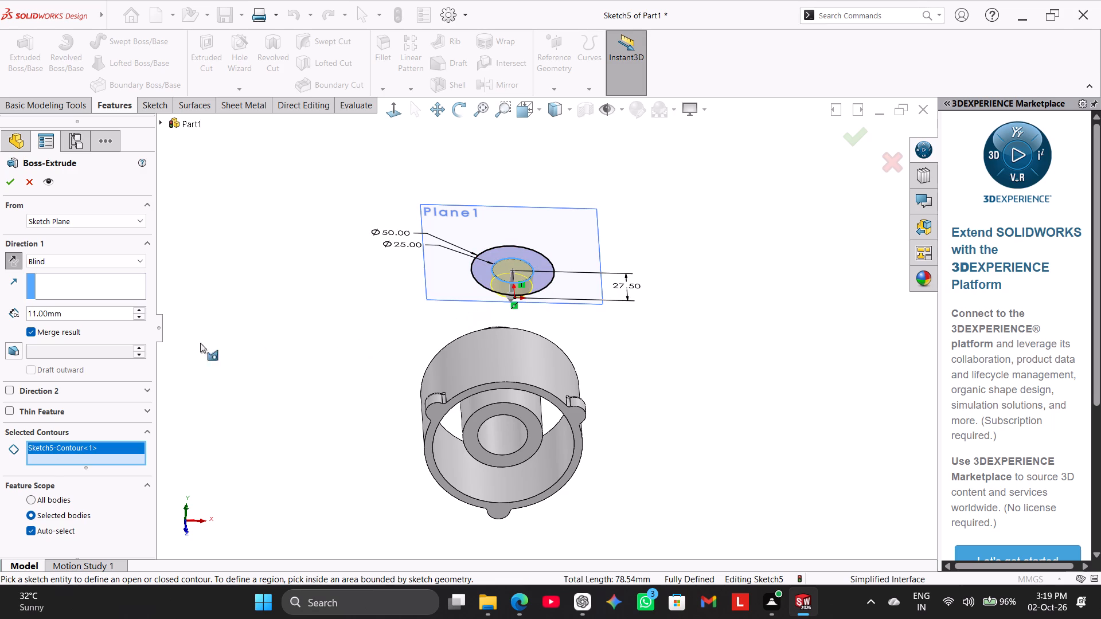
pyautogui.click(92, 261)
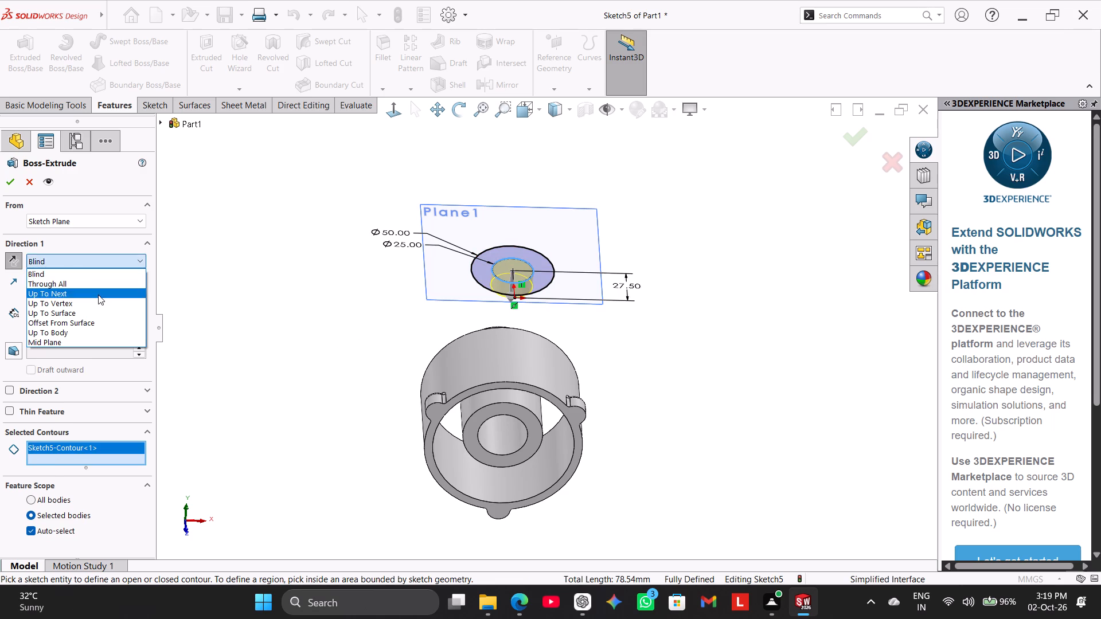
pyautogui.click(98, 295)
pyautogui.click(10, 182)
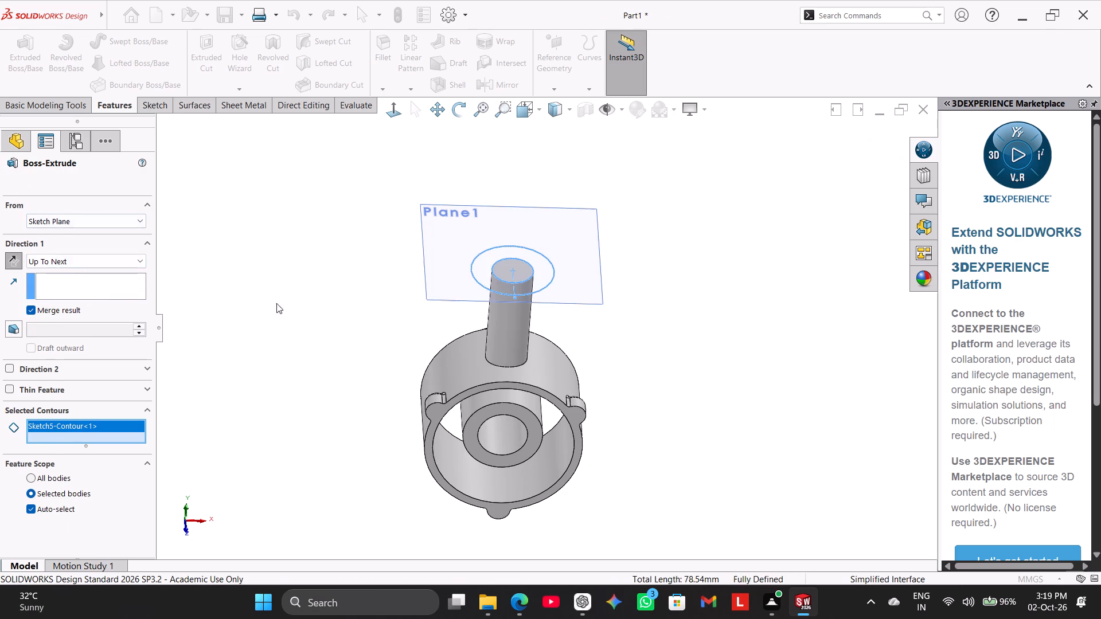
pyautogui.click(319, 316)
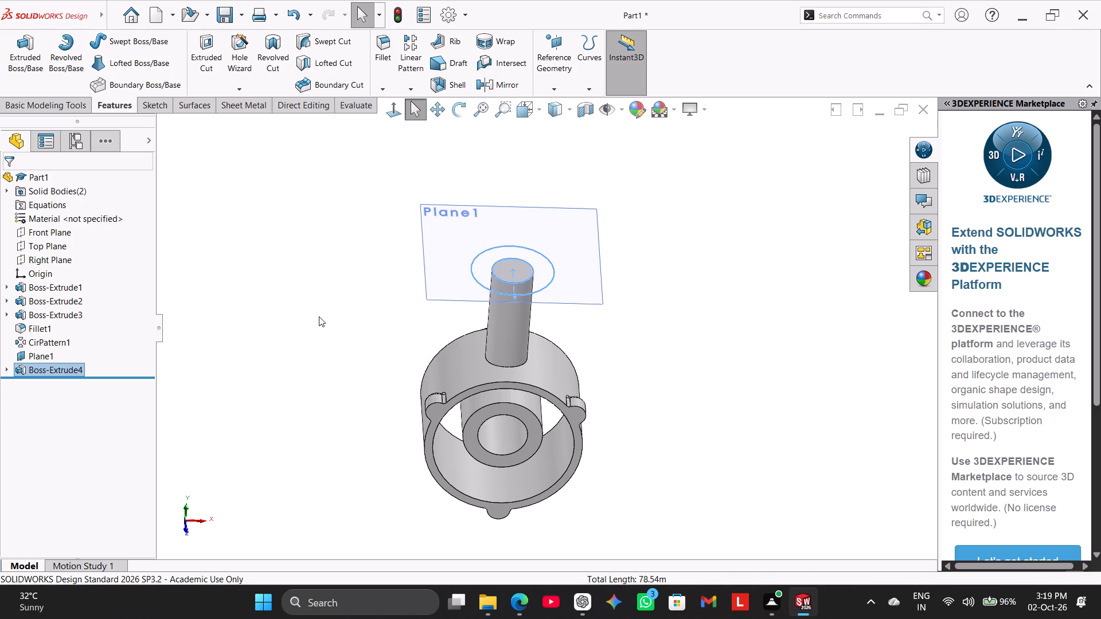
# Reuse Sketch5 to extrude the full 50 mm circle contour as a Blind boss 12 mm deep, reversed toward the ring.
pyautogui.moveTo(340, 367); pyautogui.dragTo(330, 339, button='middle')
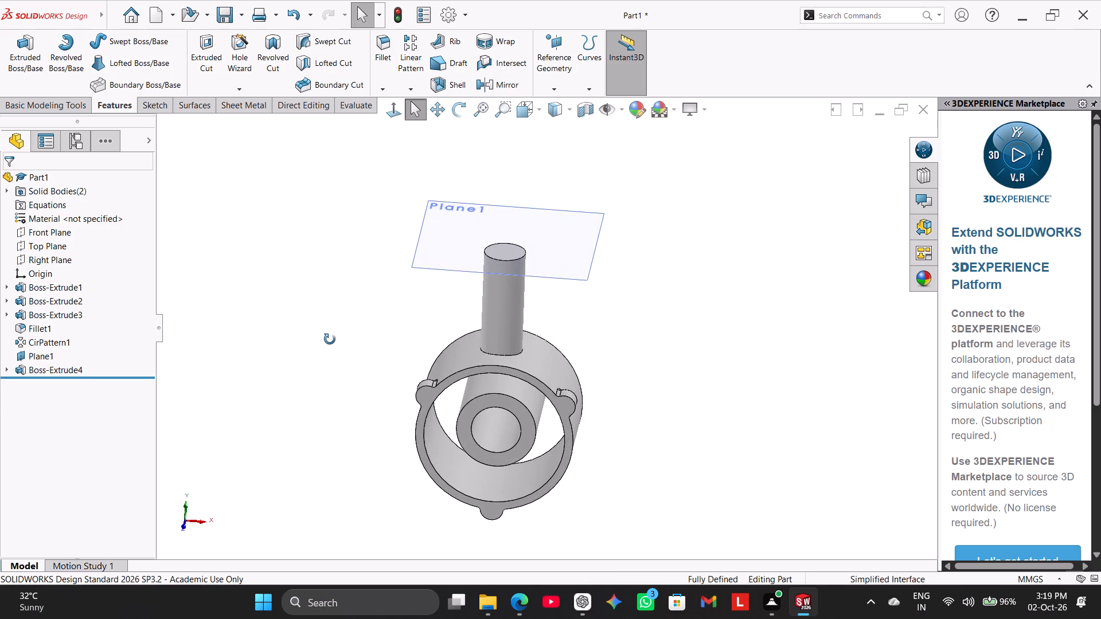
pyautogui.moveTo(330, 339); pyautogui.dragTo(316, 307, button='middle')
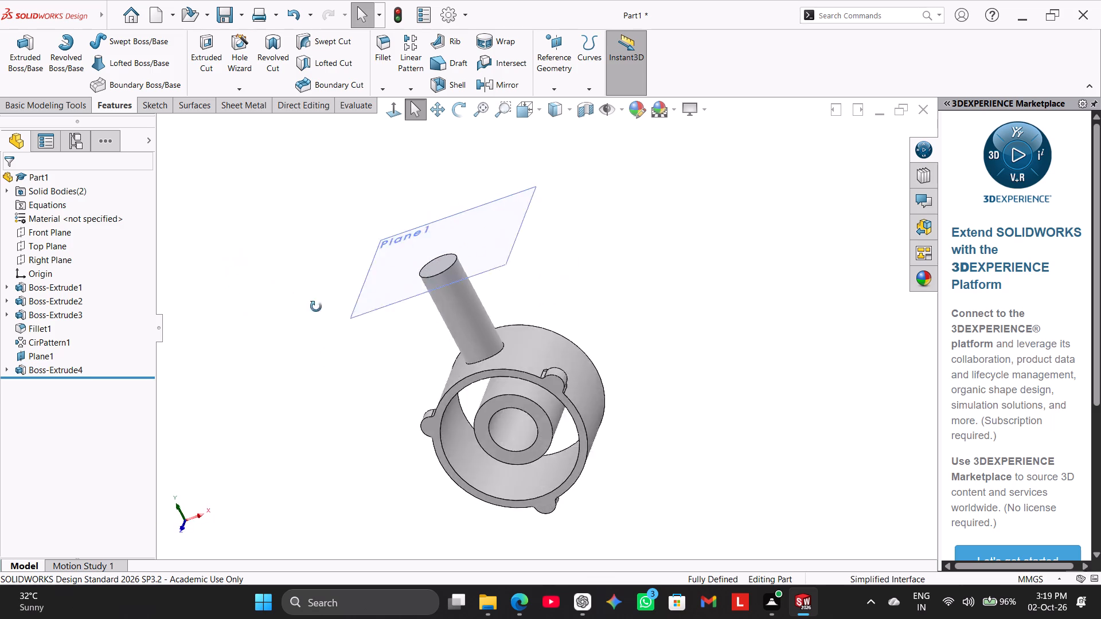
pyautogui.moveTo(316, 307); pyautogui.dragTo(358, 298, button='middle')
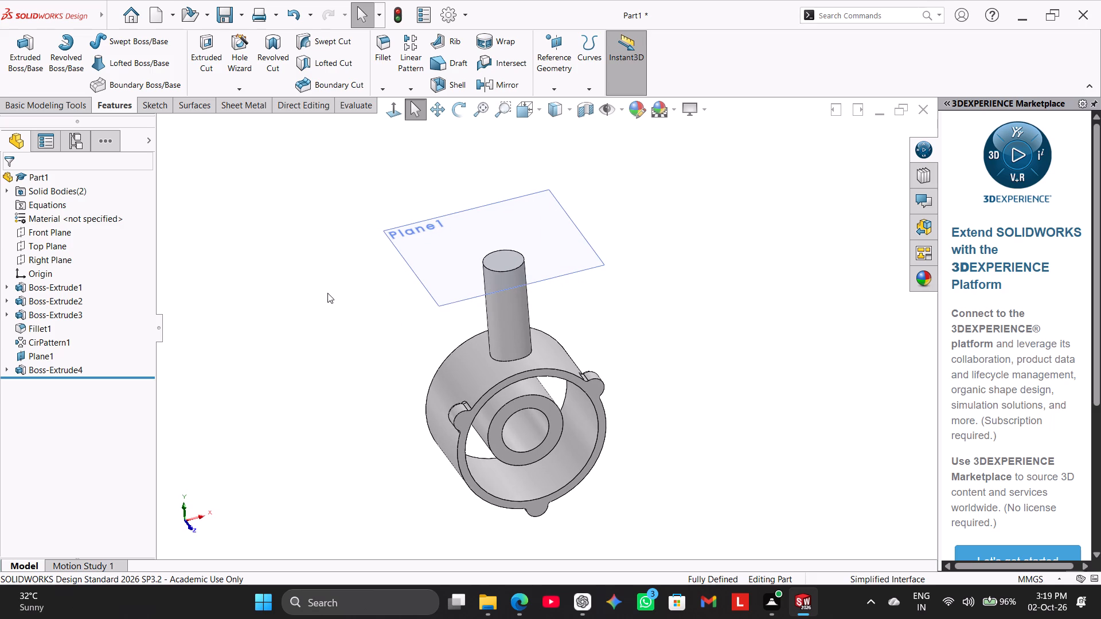
pyautogui.moveTo(38, 60); pyautogui.dragTo(46, 68)
pyautogui.click(39, 60)
pyautogui.moveTo(162, 123); pyautogui.dragTo(166, 133)
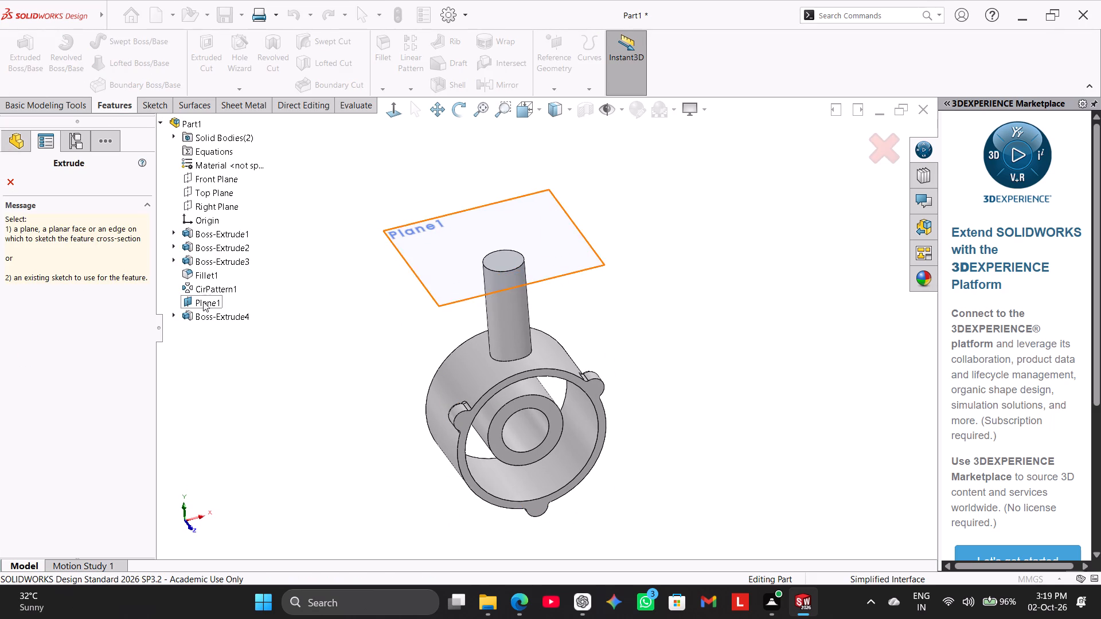
pyautogui.click(177, 315)
pyautogui.click(204, 326)
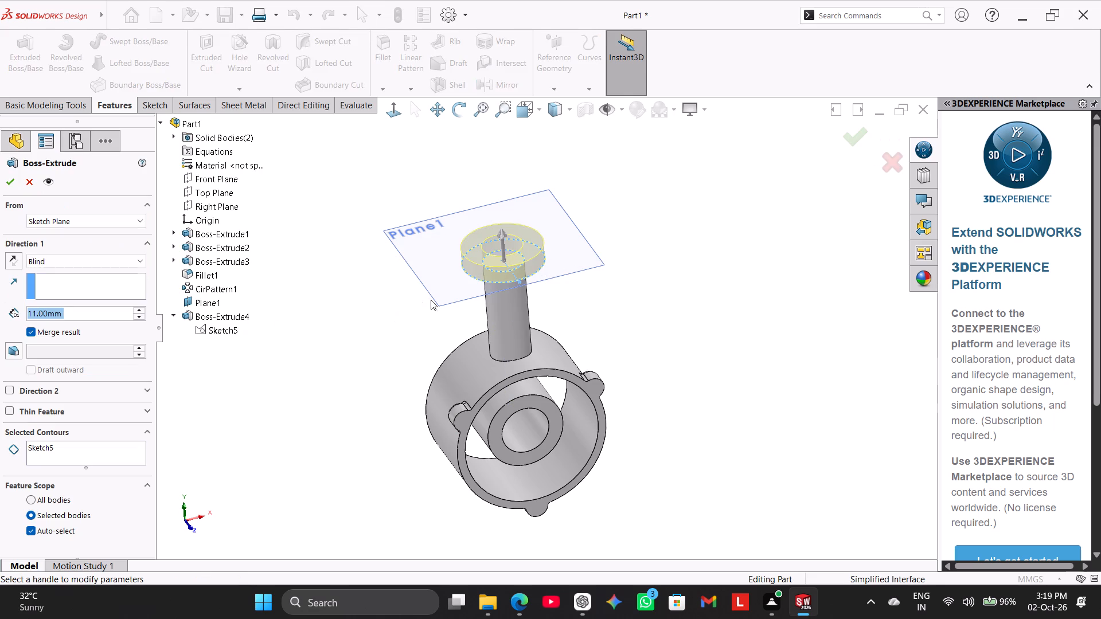
pyautogui.click(11, 265)
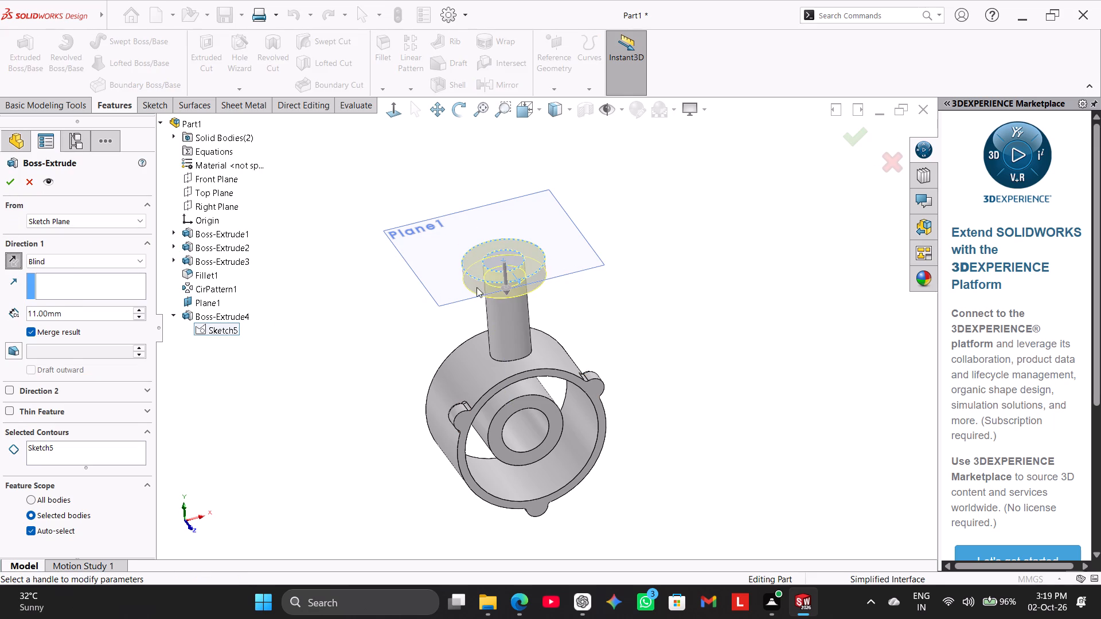
pyautogui.click(132, 453)
pyautogui.rightClick(132, 453)
pyautogui.click(150, 452)
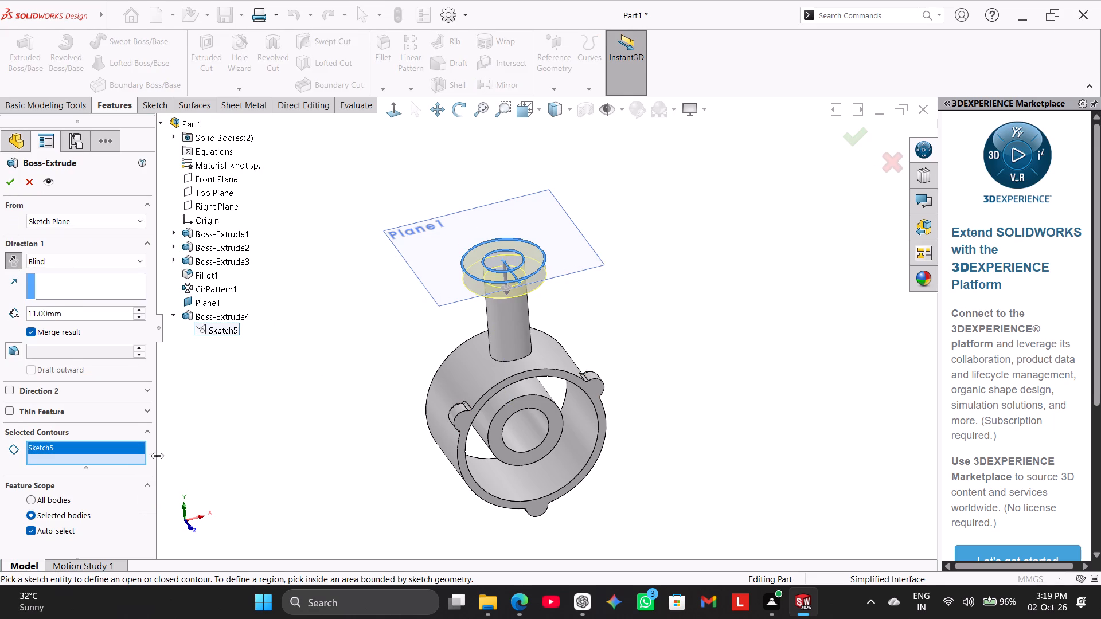
pyautogui.click(160, 458)
pyautogui.rightClick(101, 445)
pyautogui.click(127, 452)
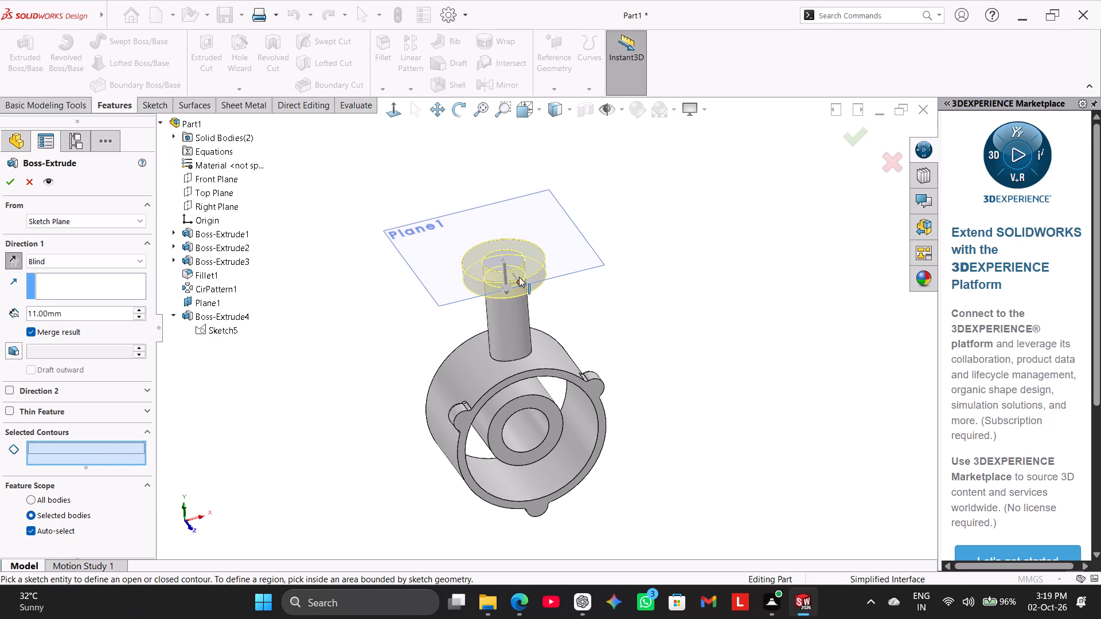
pyautogui.click(484, 280)
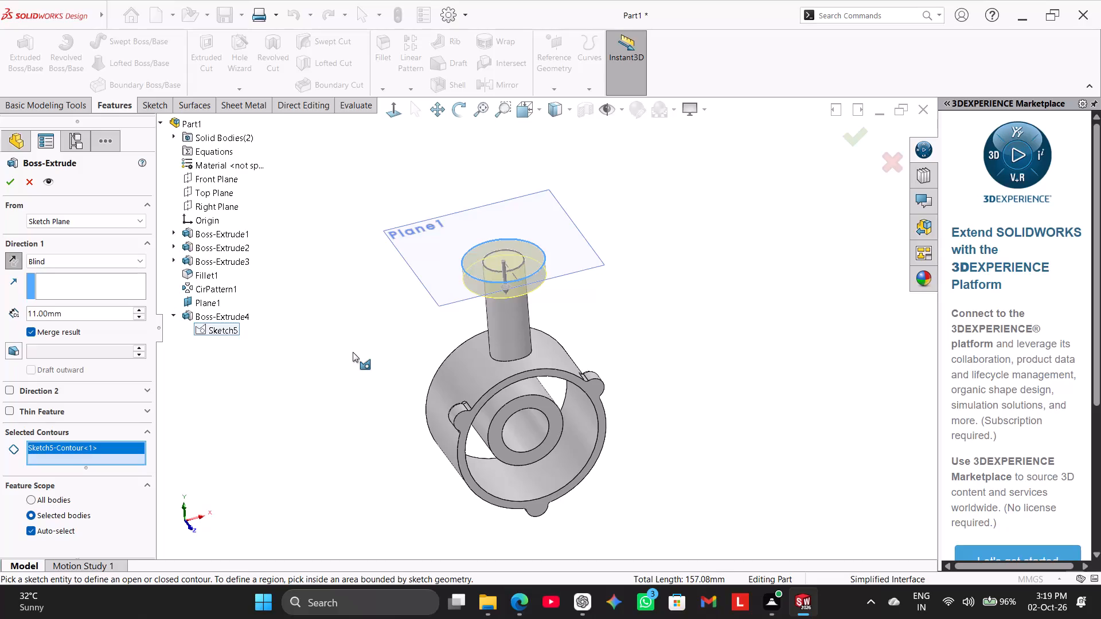
pyautogui.write('12')
pyautogui.click(112, 314)
pyautogui.doubleClick(108, 316)
pyautogui.write('12')
pyautogui.press('Return')
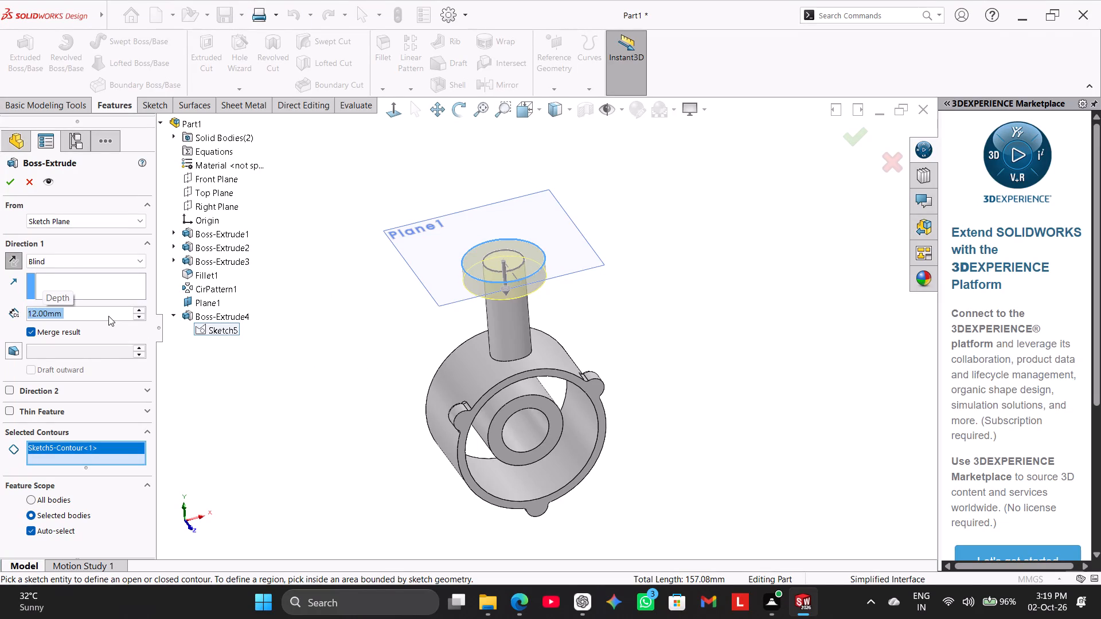
pyautogui.click(14, 180)
pyautogui.click(326, 352)
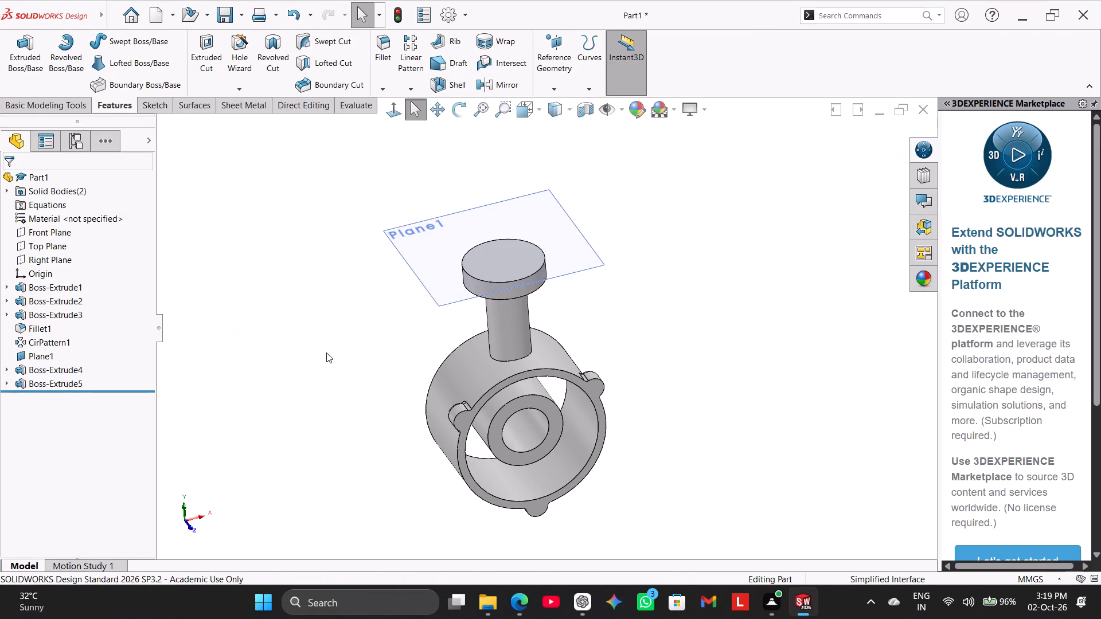
# Hide the reference plane Plane1.
pyautogui.moveTo(333, 354); pyautogui.dragTo(327, 330, button='middle')
pyautogui.rightClick(403, 237)
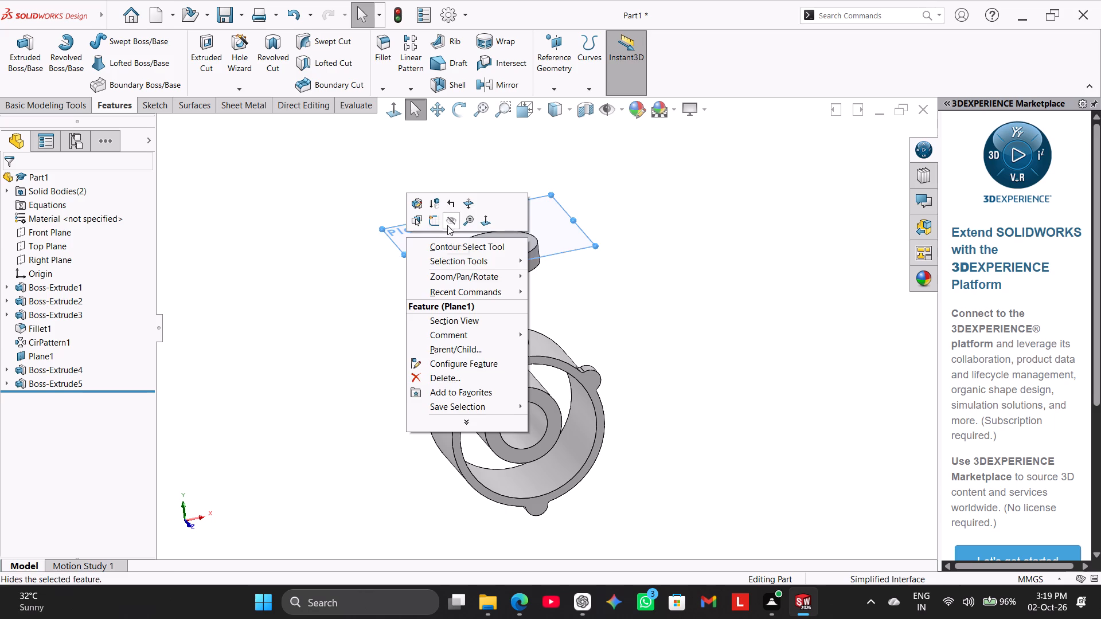
pyautogui.click(449, 224)
pyautogui.click(360, 270)
pyautogui.moveTo(367, 271); pyautogui.dragTo(377, 239, button='middle')
pyautogui.moveTo(268, 348); pyautogui.dragTo(505, 240, button='right')
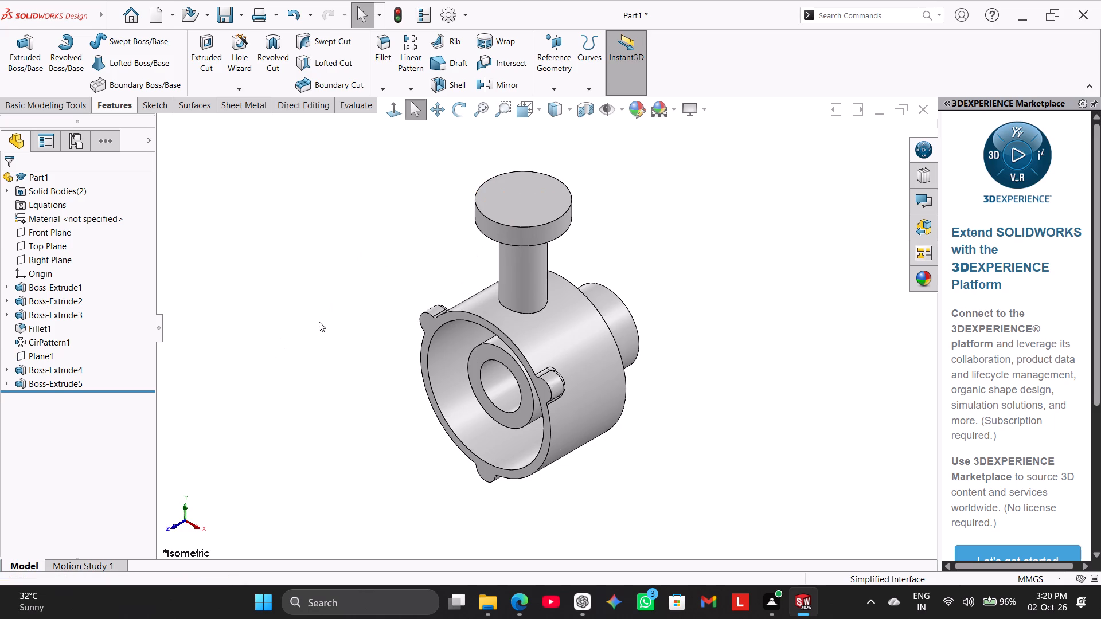
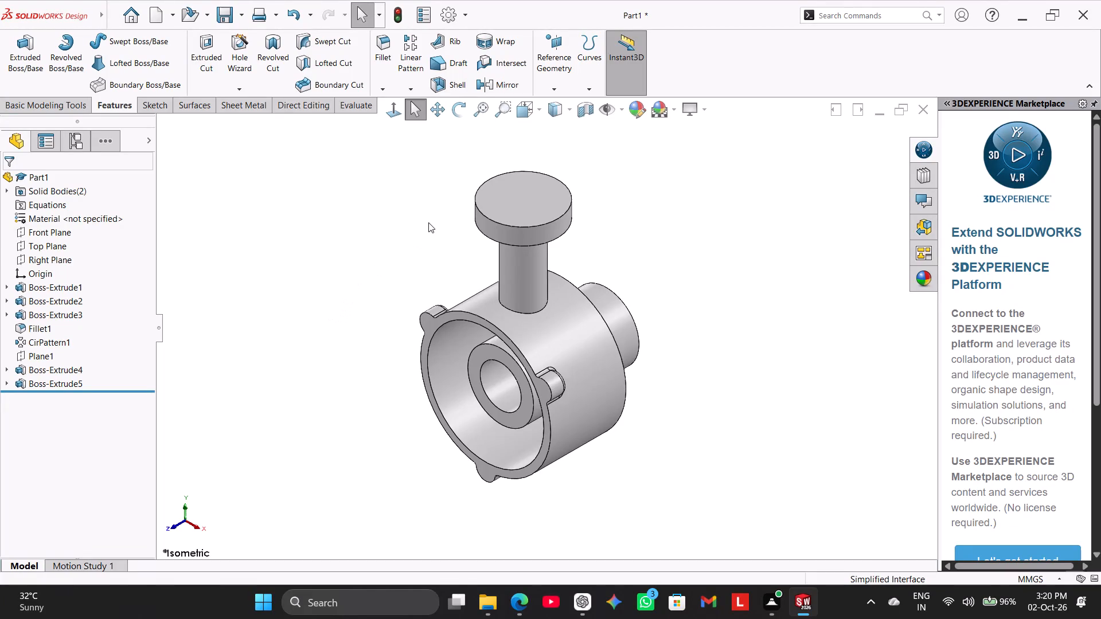
# Create a reference plane offset 62 mm above the Top Plane.
pyautogui.click(560, 91)
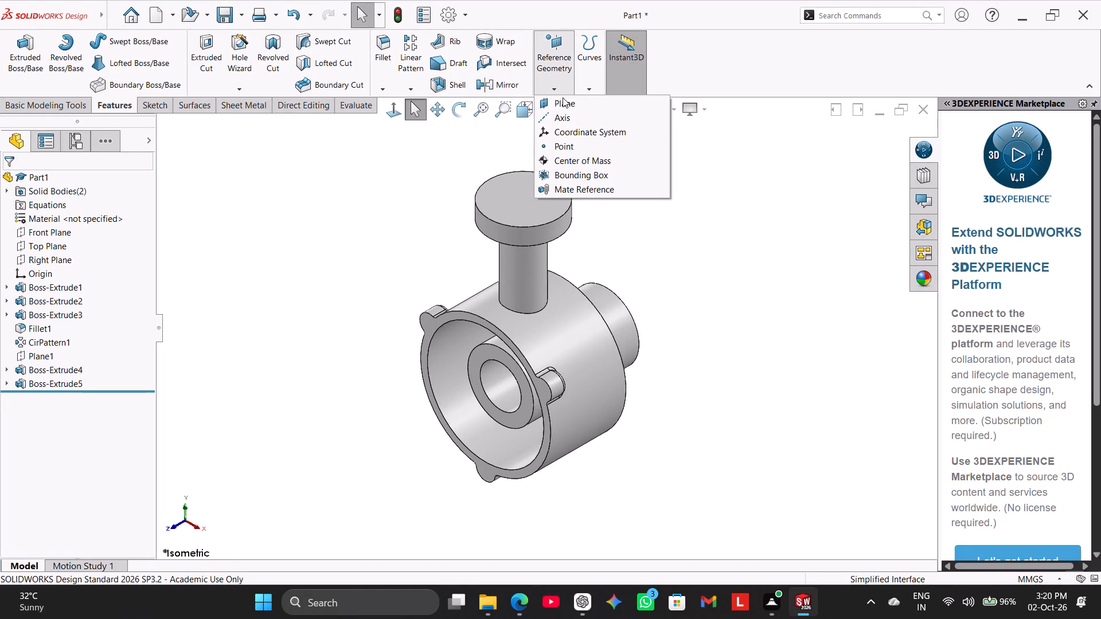
pyautogui.click(563, 99)
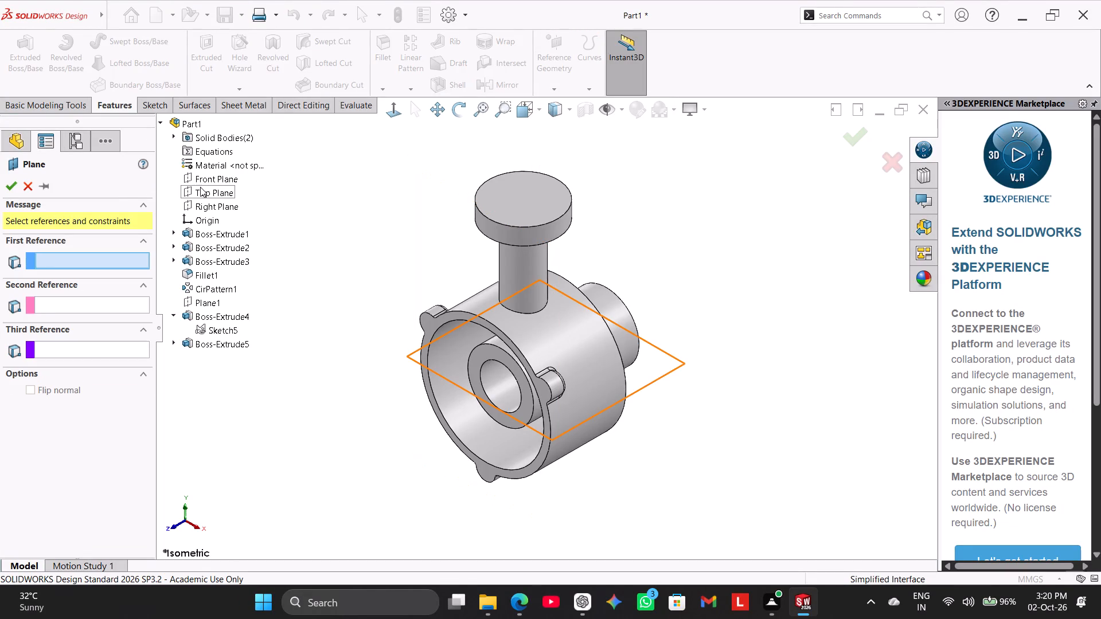
pyautogui.click(200, 187)
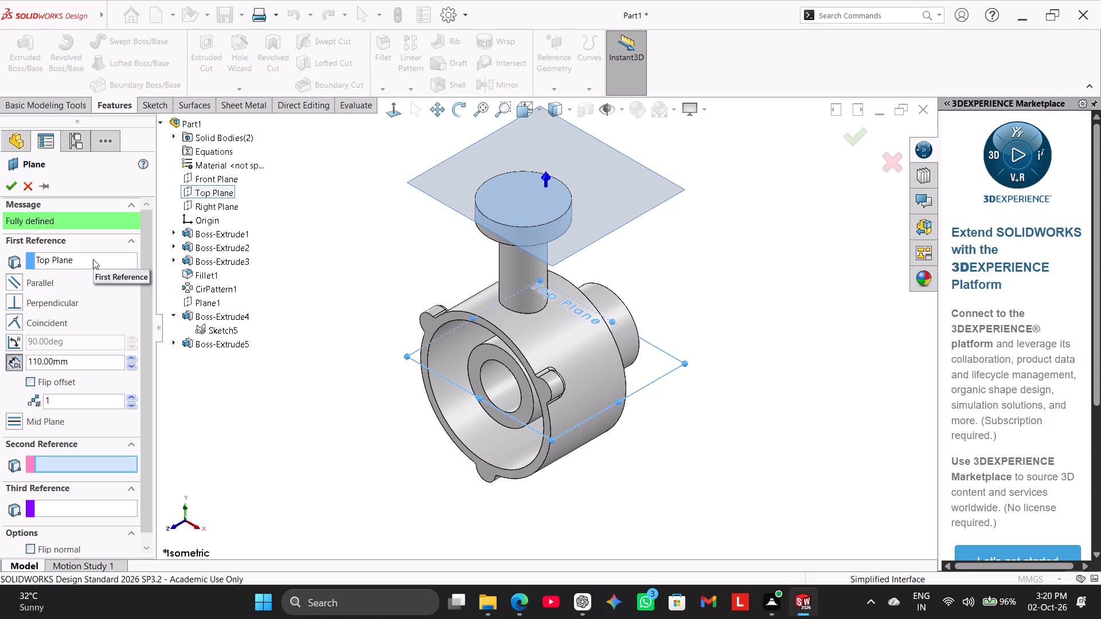
pyautogui.moveTo(291, 426); pyautogui.dragTo(315, 426, button='middle')
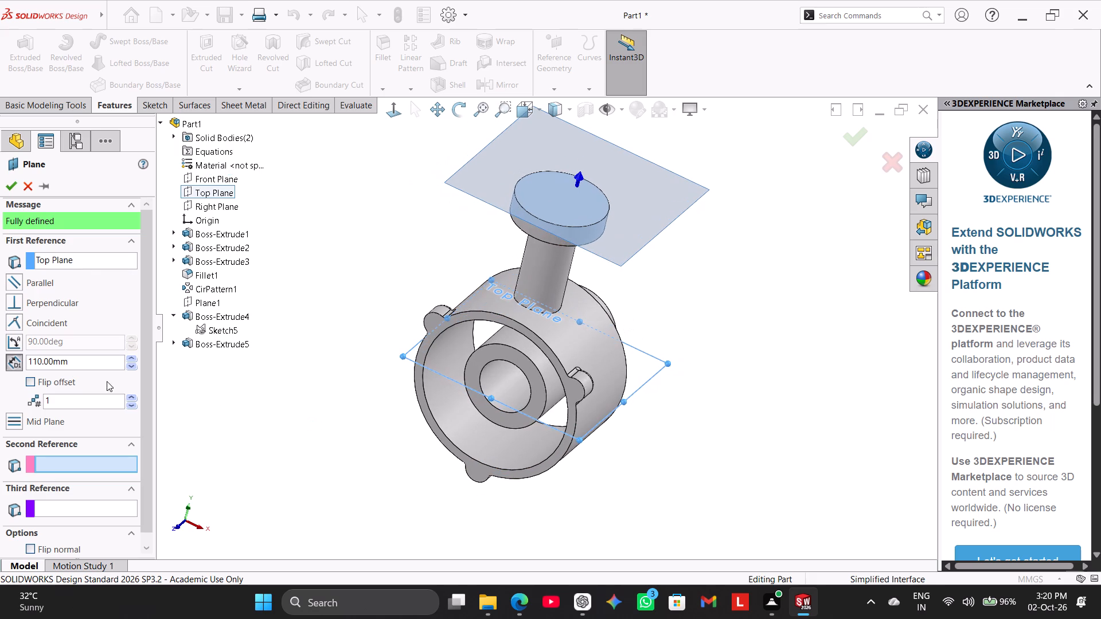
pyautogui.doubleClick(78, 363)
pyautogui.write('62')
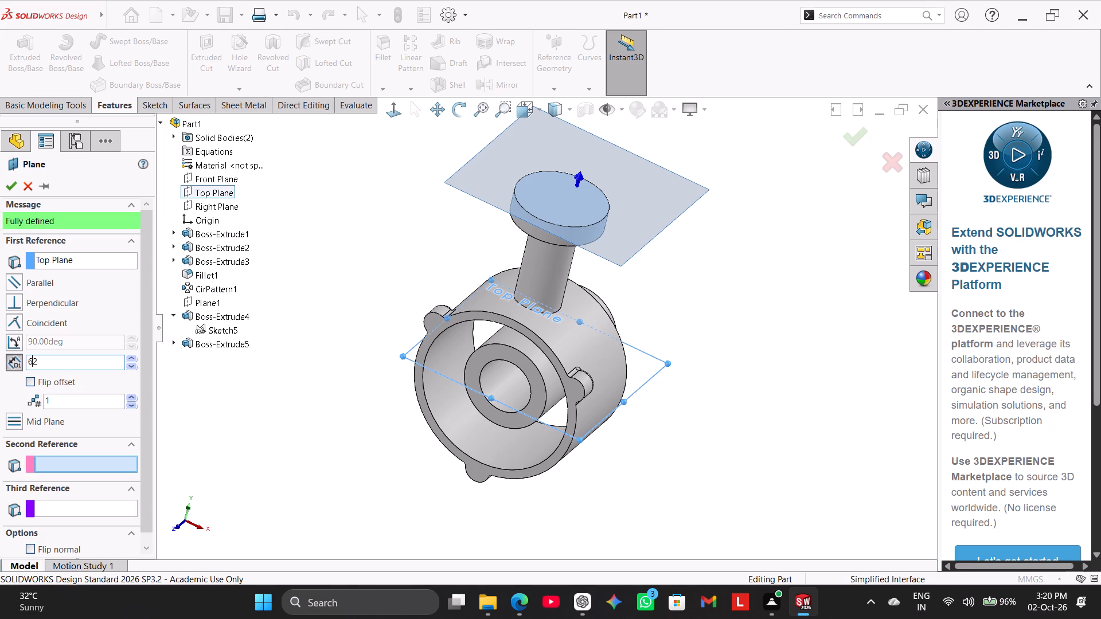
pyautogui.press('Return')
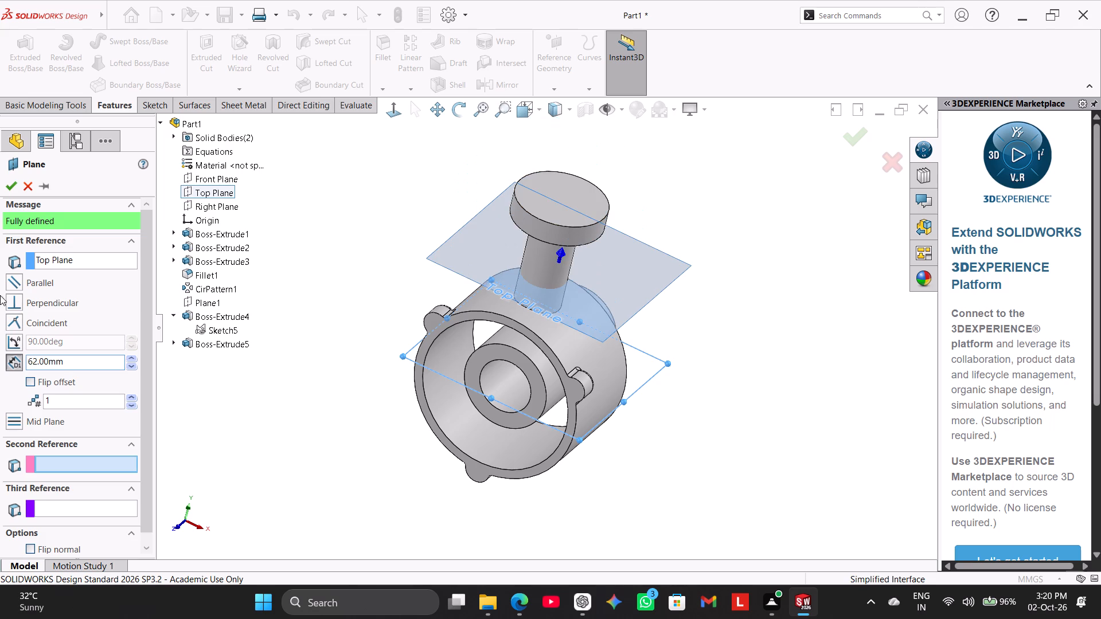
pyautogui.click(10, 185)
pyautogui.click(293, 338)
# On the new offset plane, sketch a horizontal straight slot from the stem's centre toward negative X, about 35 mm between centres and 18 mm wide.
pyautogui.moveTo(358, 343); pyautogui.dragTo(367, 335, button='middle')
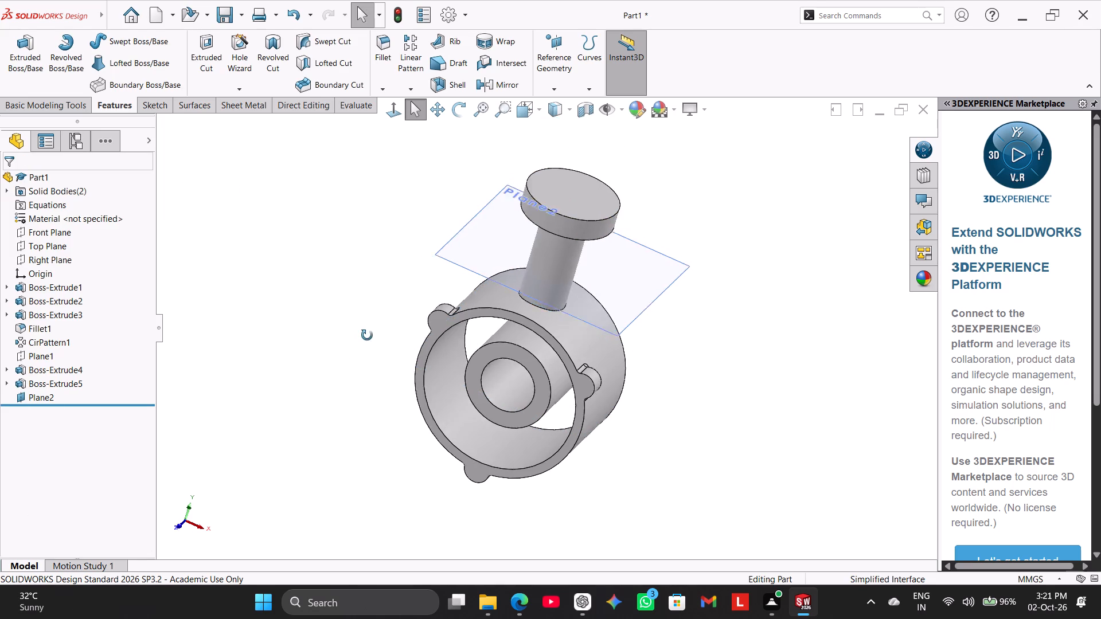
pyautogui.moveTo(367, 335); pyautogui.dragTo(389, 324, button='middle')
pyautogui.rightClick(498, 224)
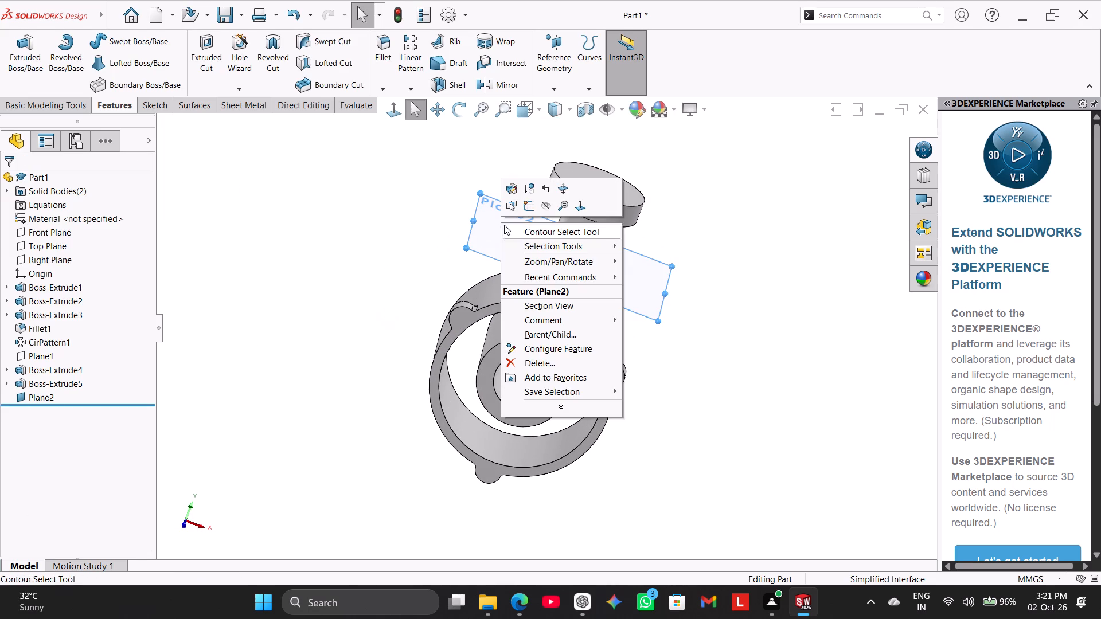
pyautogui.click(526, 208)
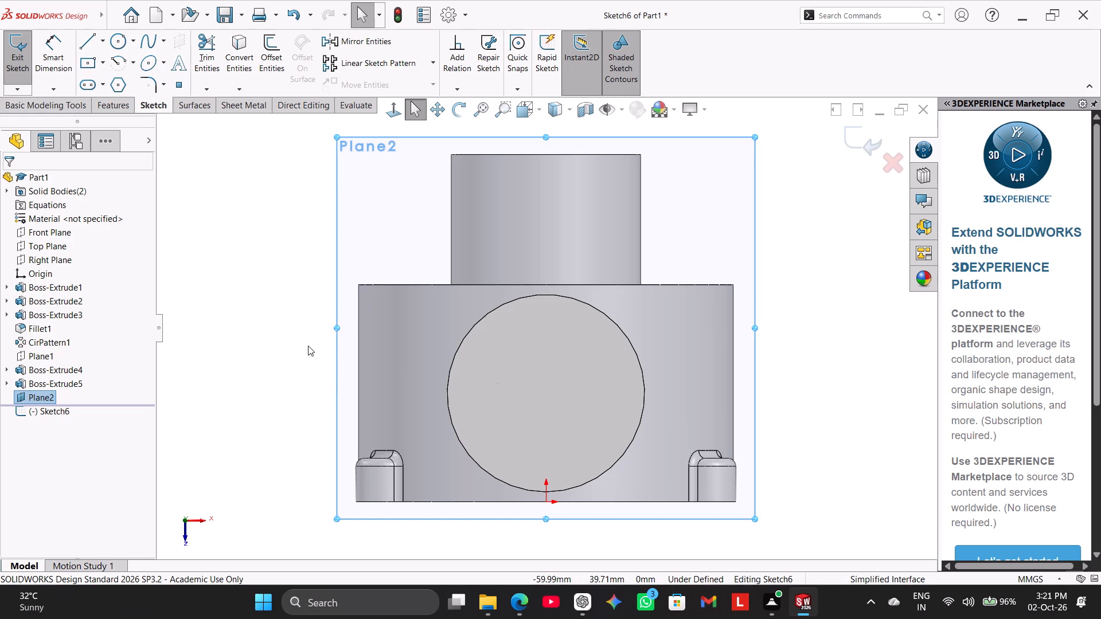
pyautogui.click(308, 346)
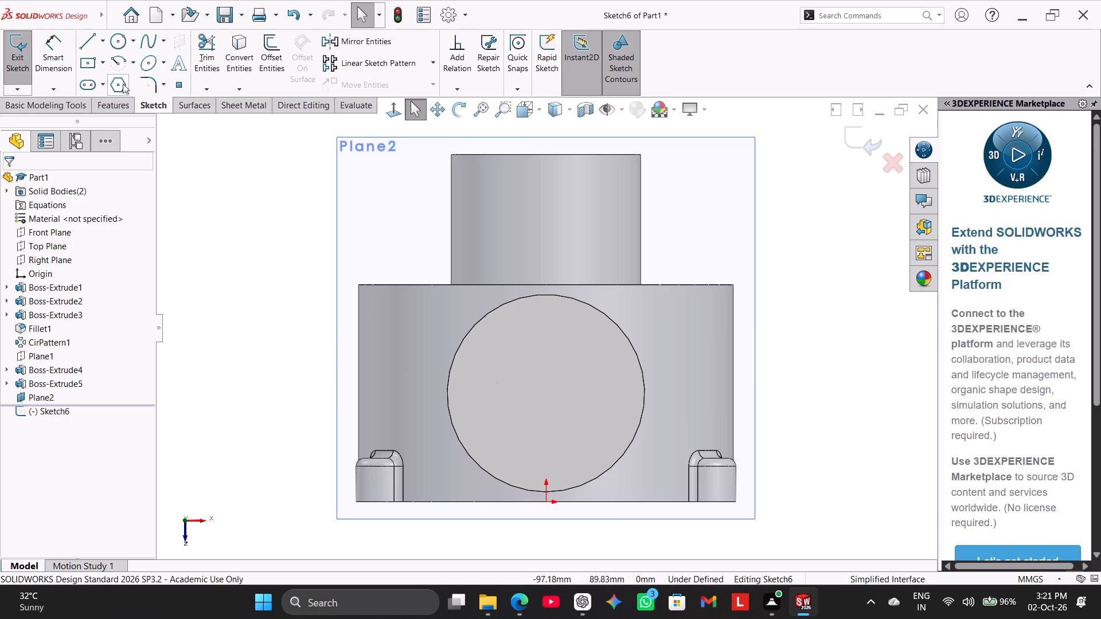
pyautogui.click(88, 83)
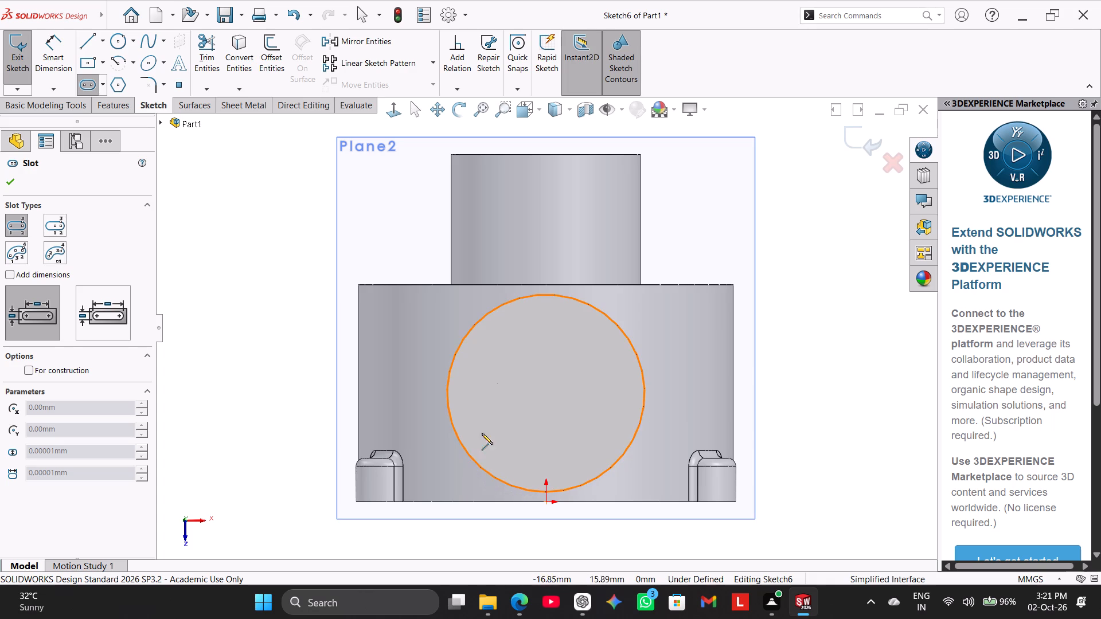
pyautogui.click(545, 393)
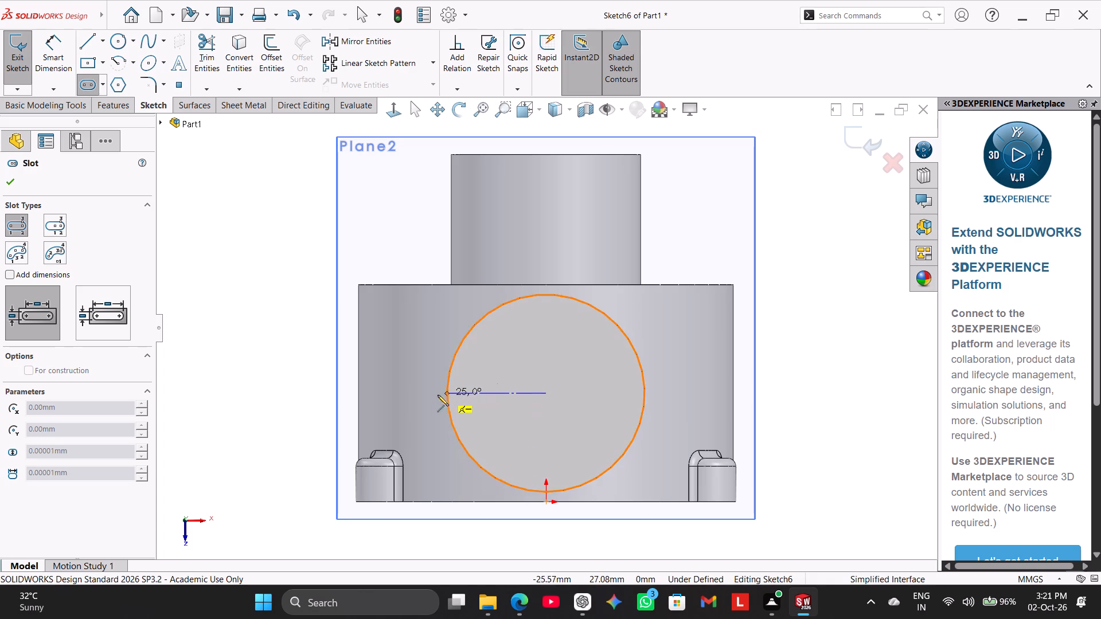
pyautogui.click(406, 395)
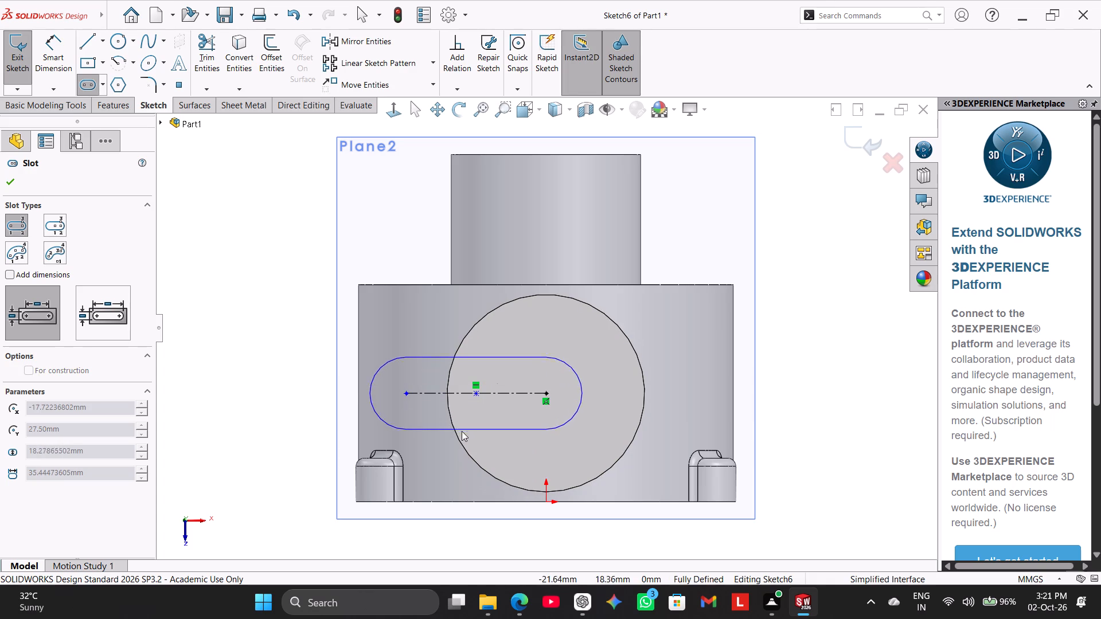
pyautogui.click(460, 429)
pyautogui.rightClick(234, 338)
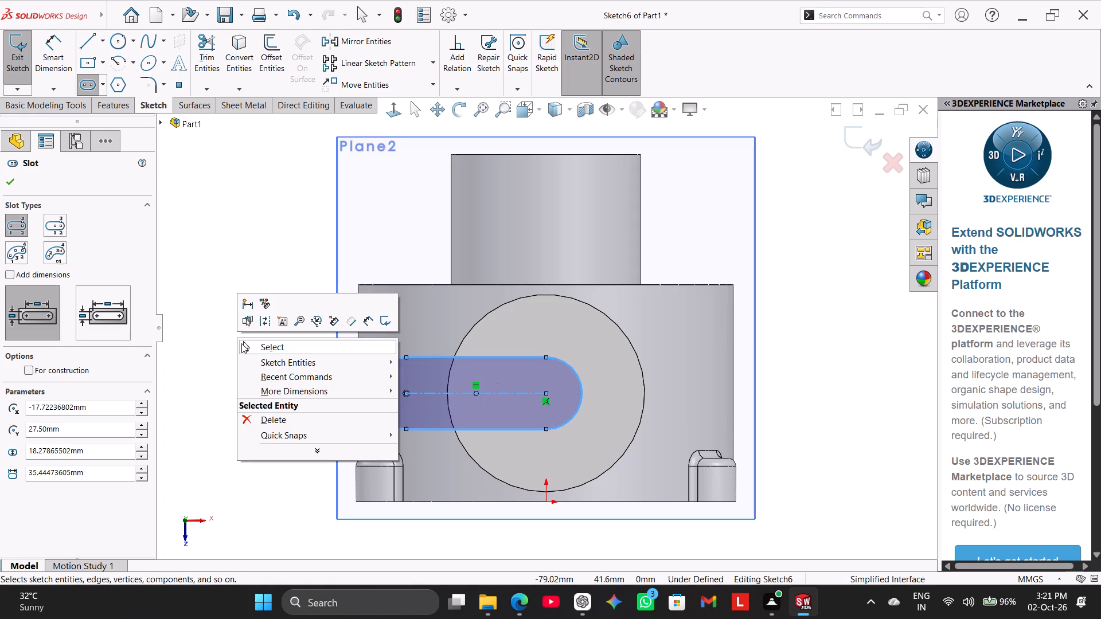
pyautogui.click(252, 346)
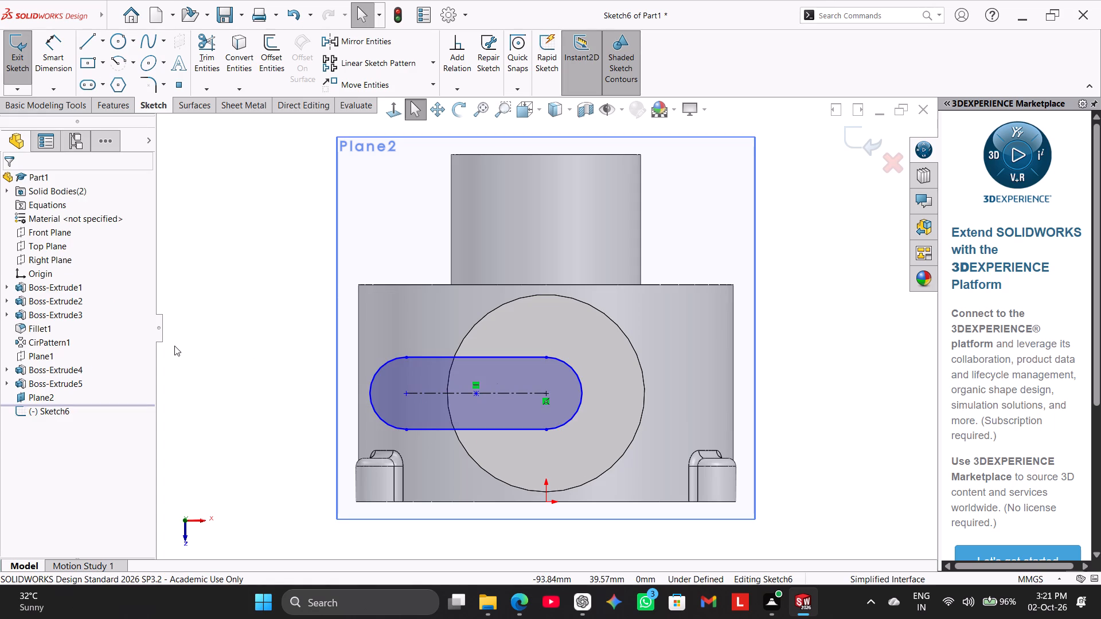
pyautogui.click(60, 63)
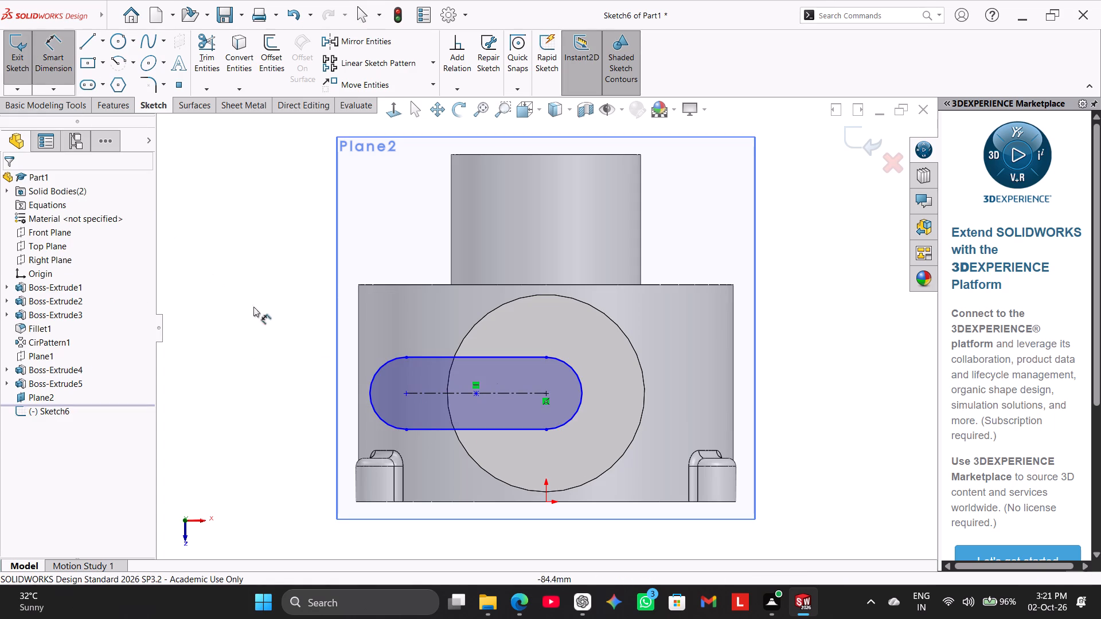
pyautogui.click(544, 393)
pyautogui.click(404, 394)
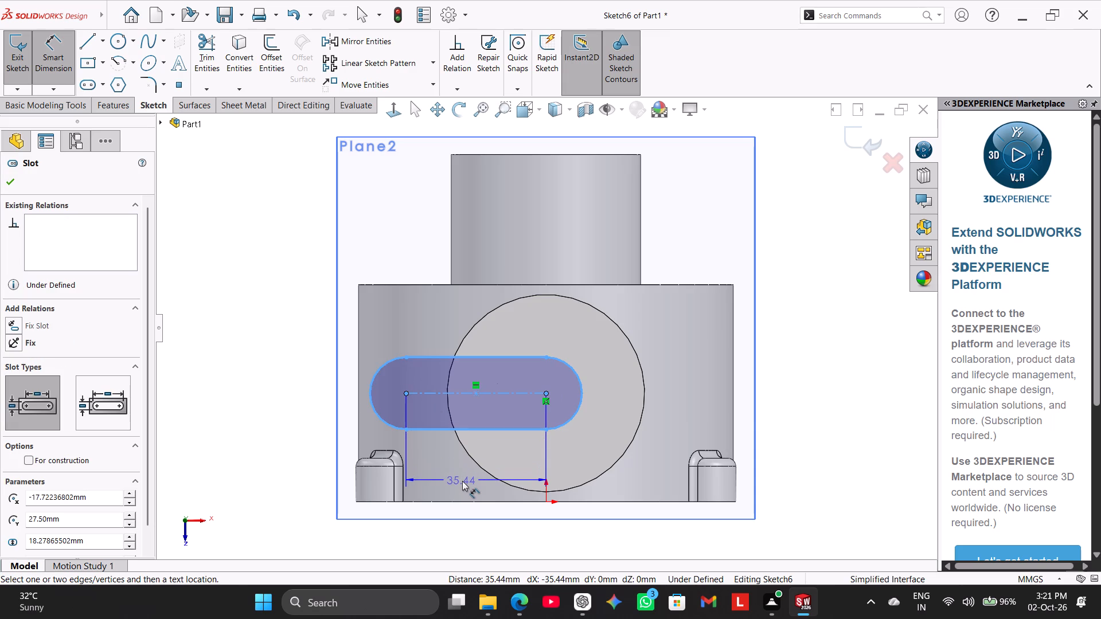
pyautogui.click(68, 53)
# Dimension the horizontal distance from the origin to the slot's outer arc centre as 32 mm.
pyautogui.click(57, 52)
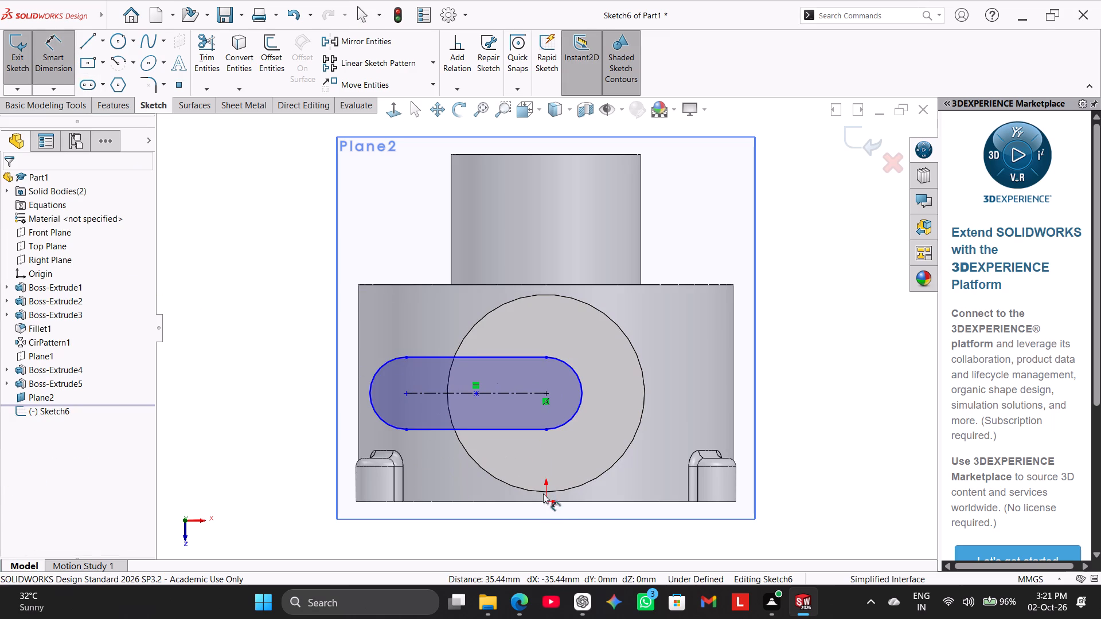
pyautogui.click(546, 500)
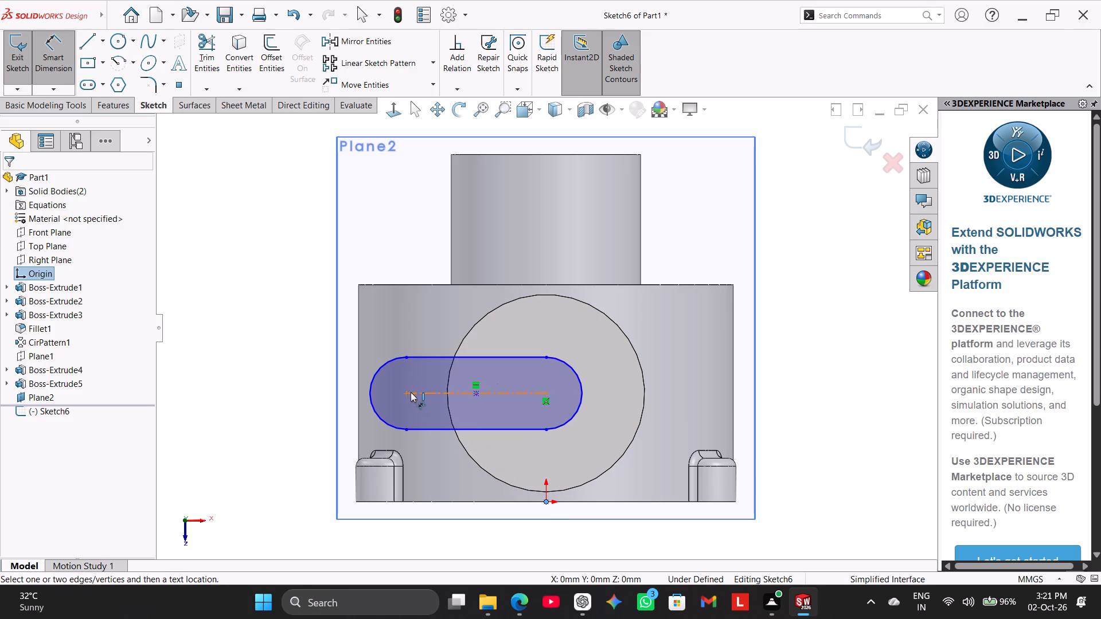
pyautogui.click(404, 393)
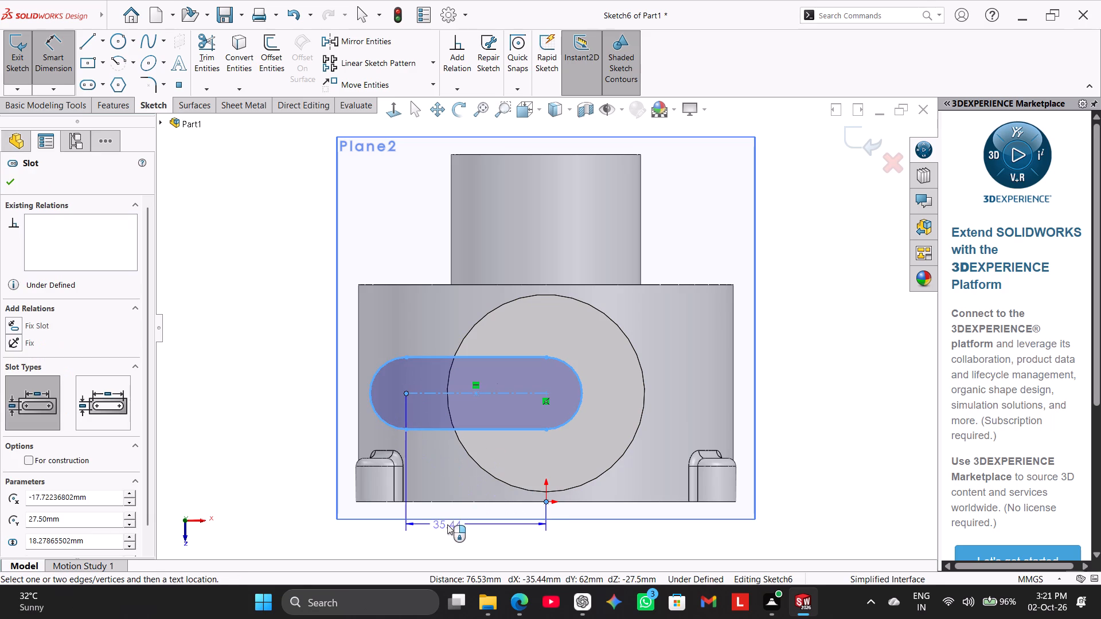
pyautogui.click(451, 538)
pyautogui.write('32')
pyautogui.press('Return')
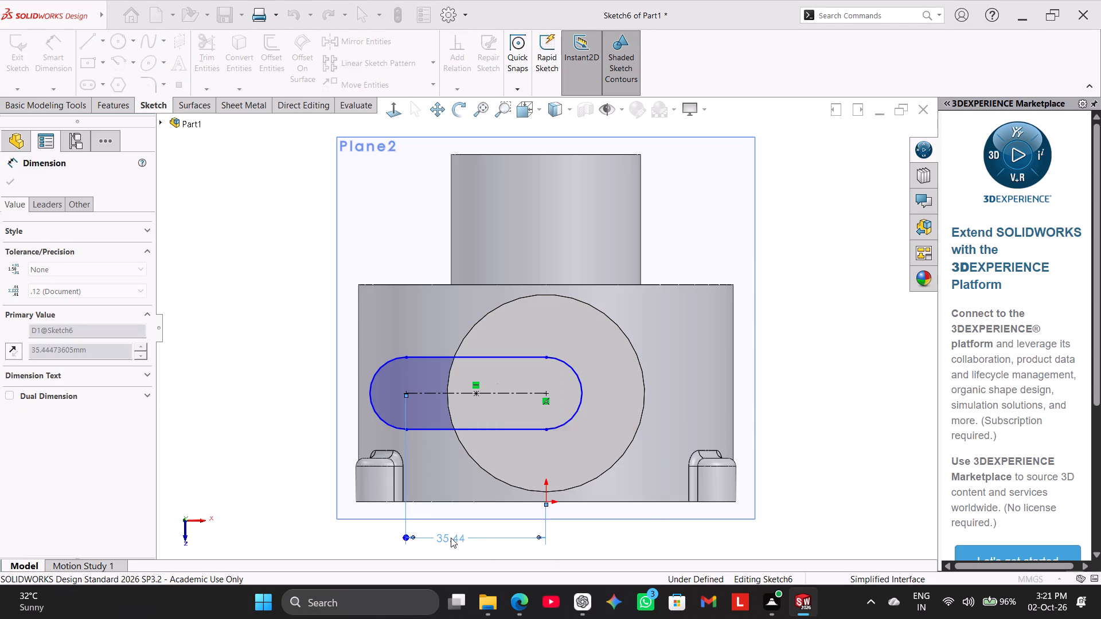
pyautogui.rightClick(224, 347)
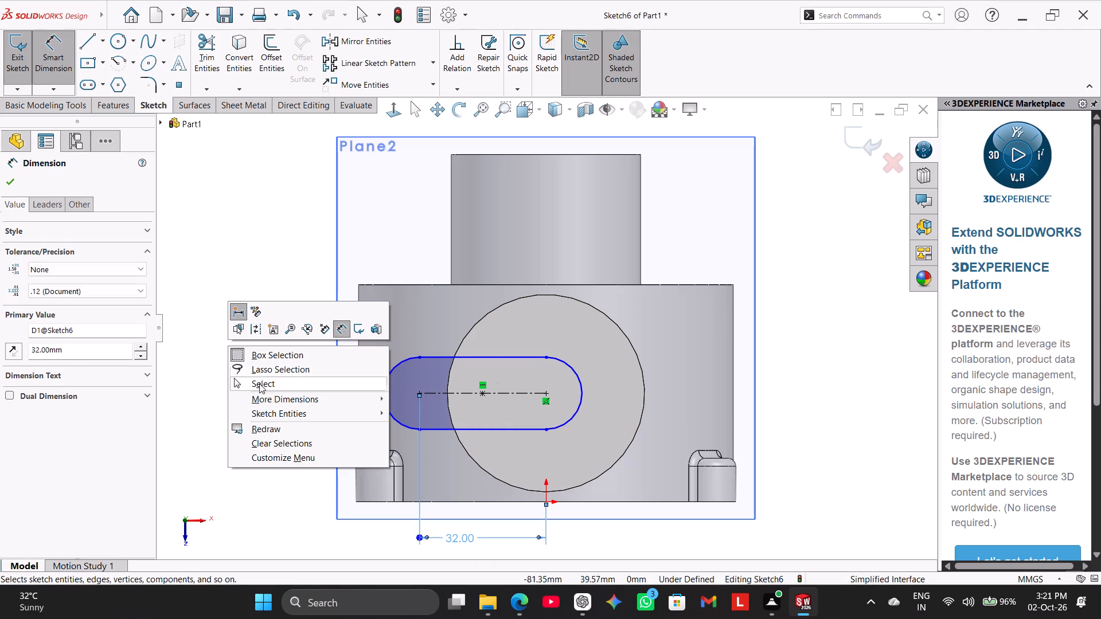
pyautogui.click(259, 385)
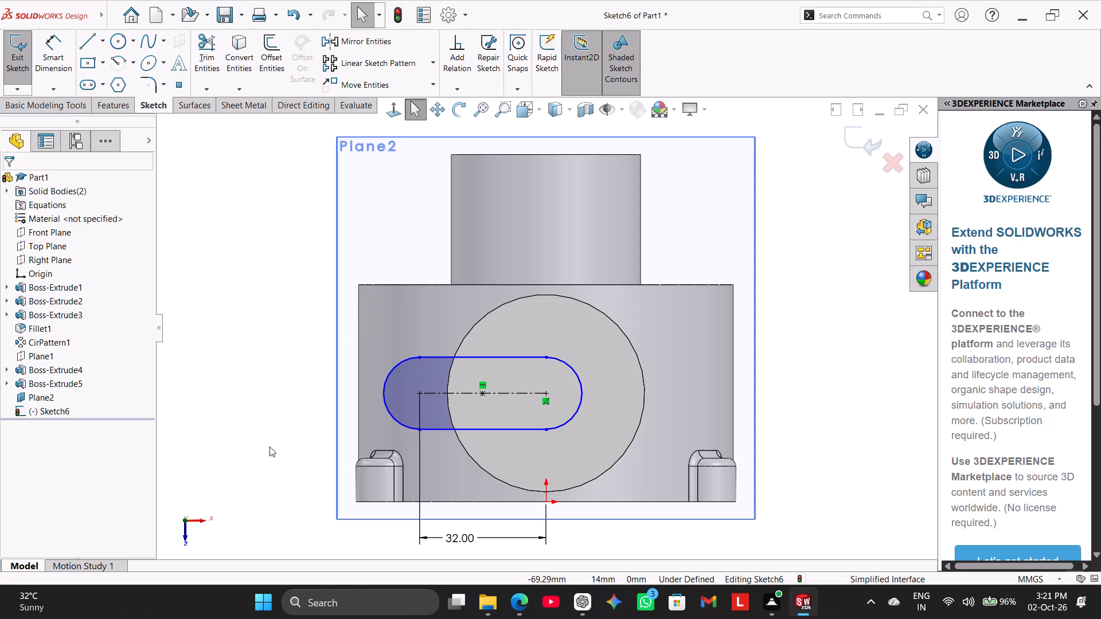
# Dimension the slot's outer end arc with a 10 mm radius.
pyautogui.moveTo(65, 69); pyautogui.dragTo(85, 93)
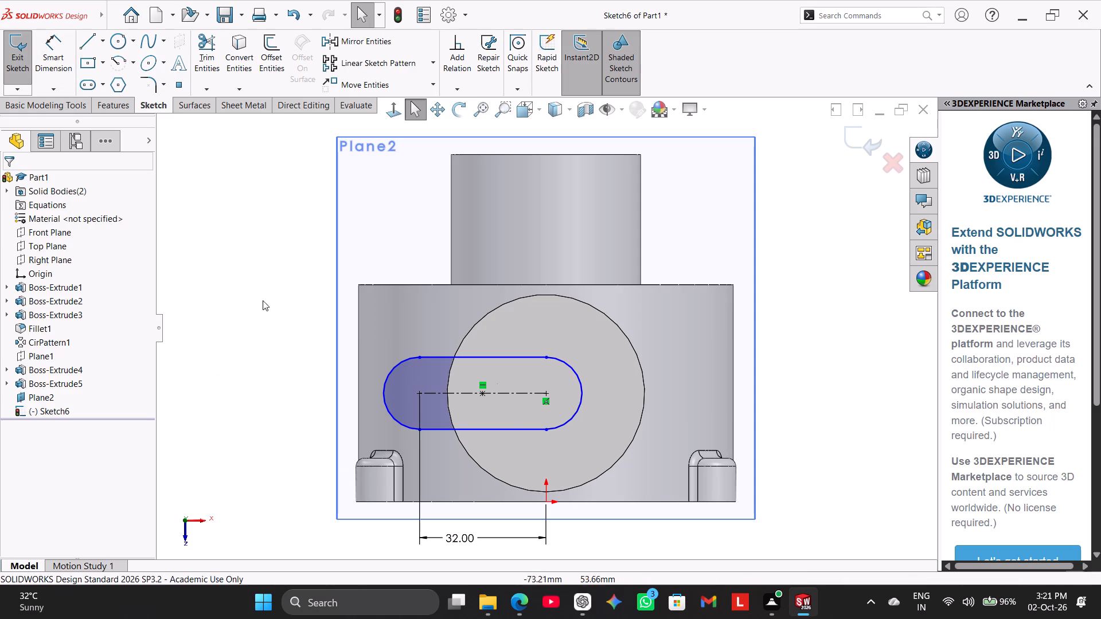
pyautogui.click(388, 413)
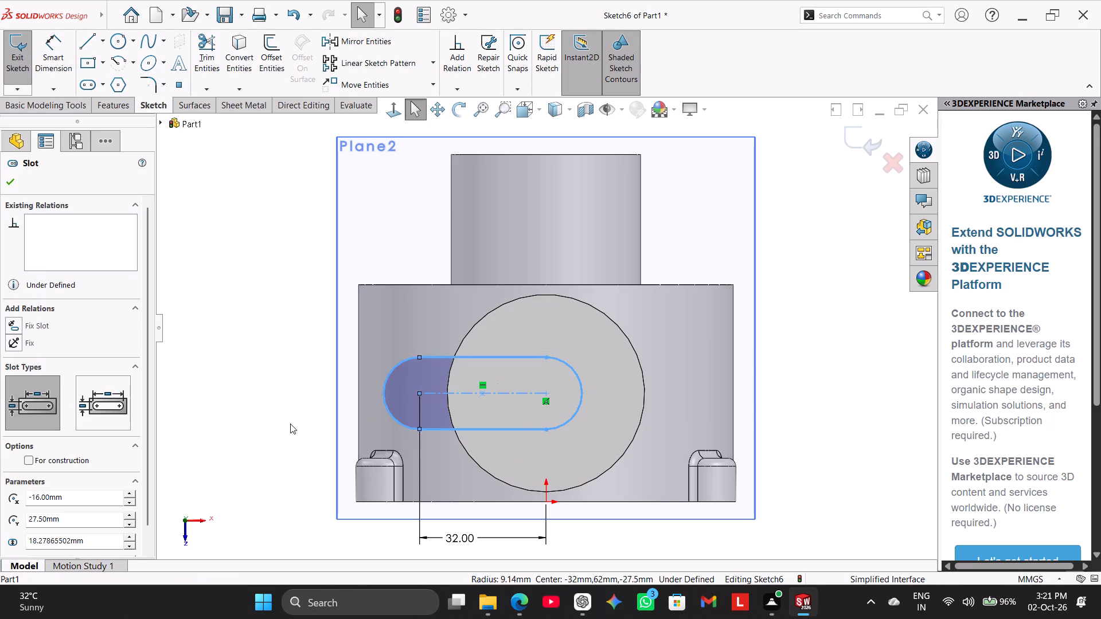
pyautogui.click(69, 66)
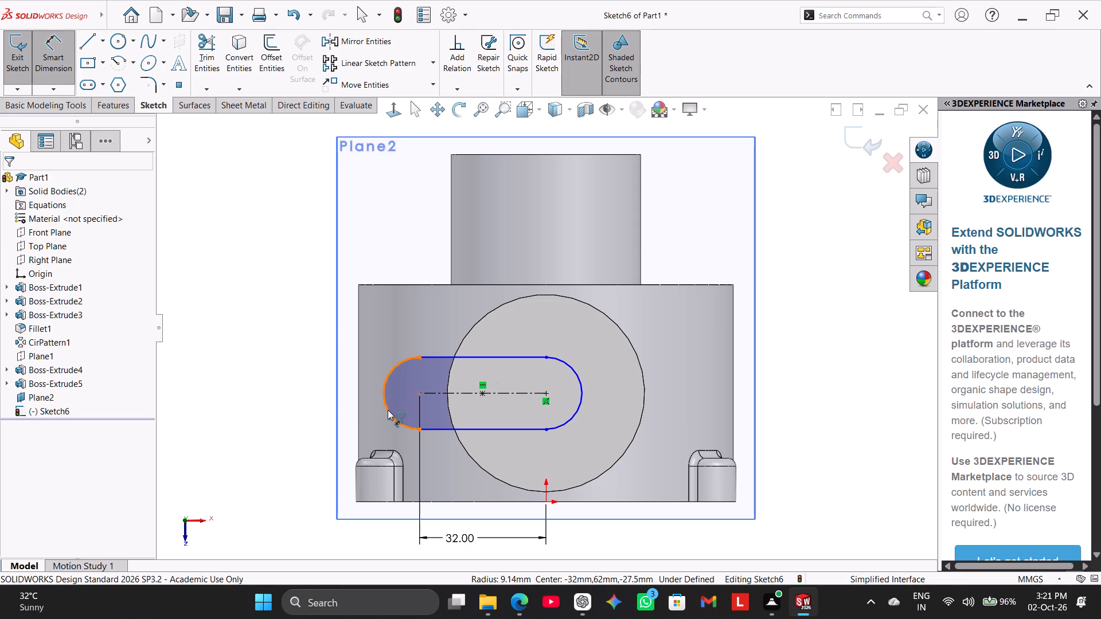
pyautogui.click(388, 410)
pyautogui.click(281, 425)
pyautogui.write('10')
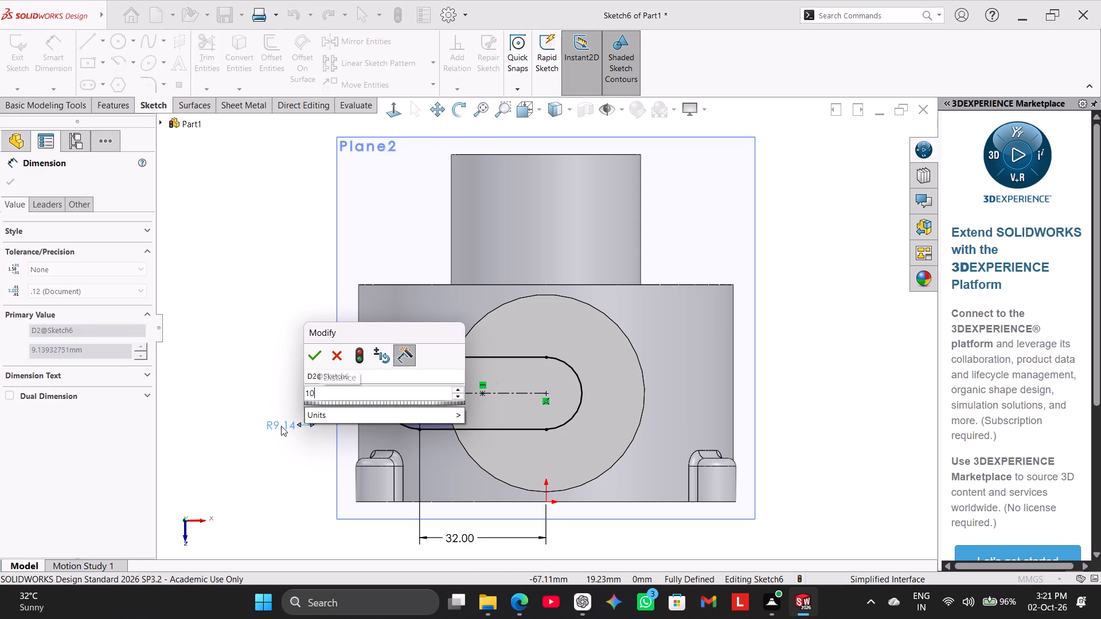
pyautogui.press('Return')
pyautogui.rightClick(255, 332)
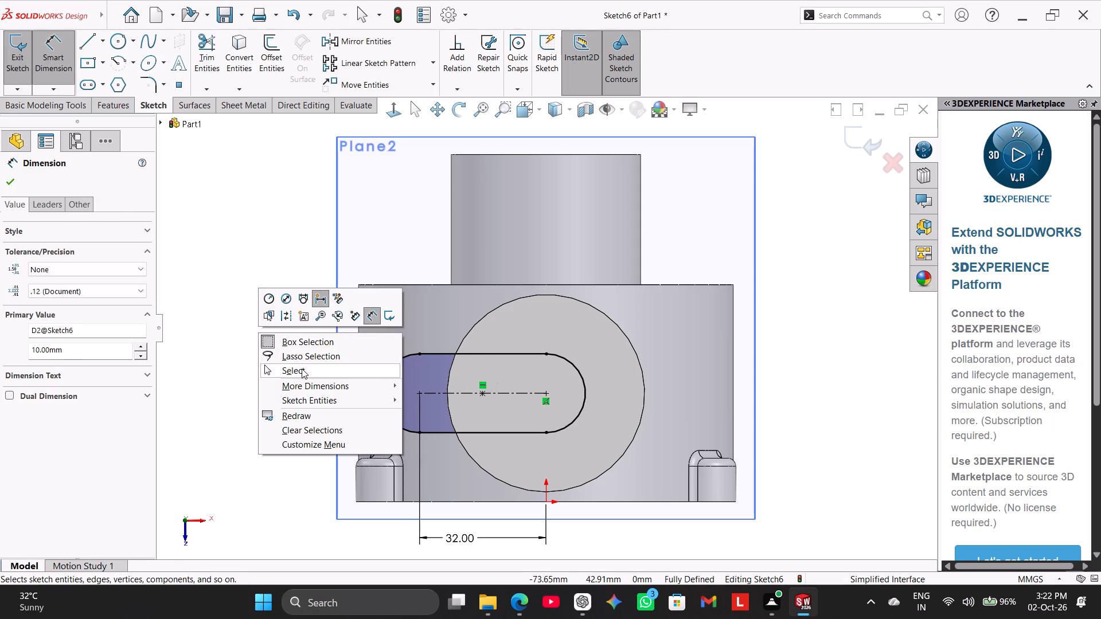
pyautogui.click(302, 369)
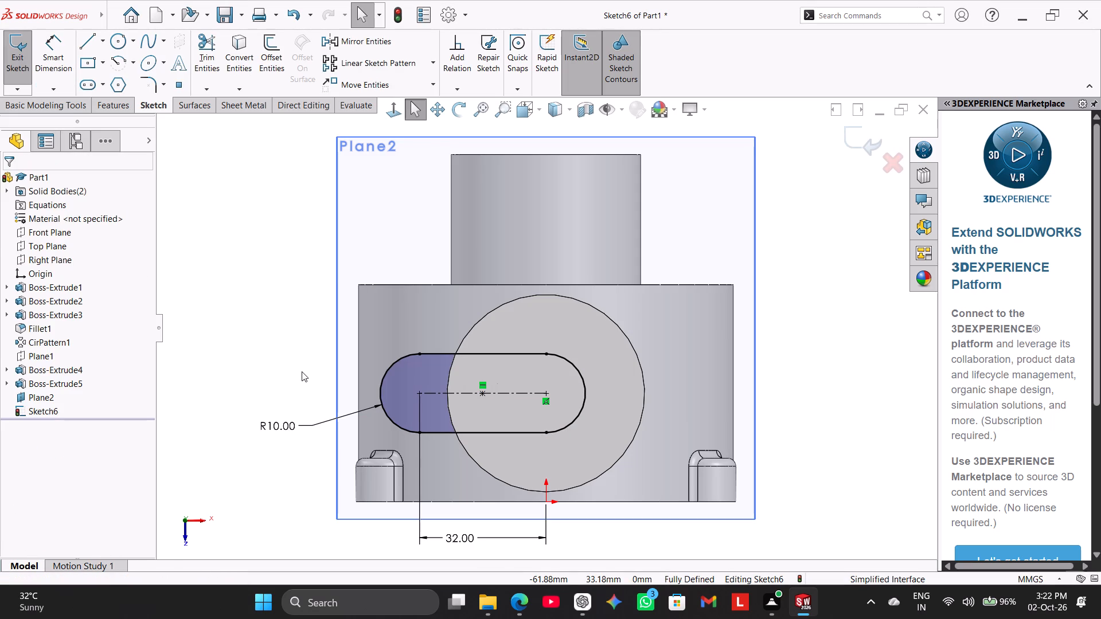
# Extrude the slot sketch downward from its plane with the Up To Next end condition, merging it with the ring body.
pyautogui.moveTo(301, 520); pyautogui.dragTo(307, 370, button='middle')
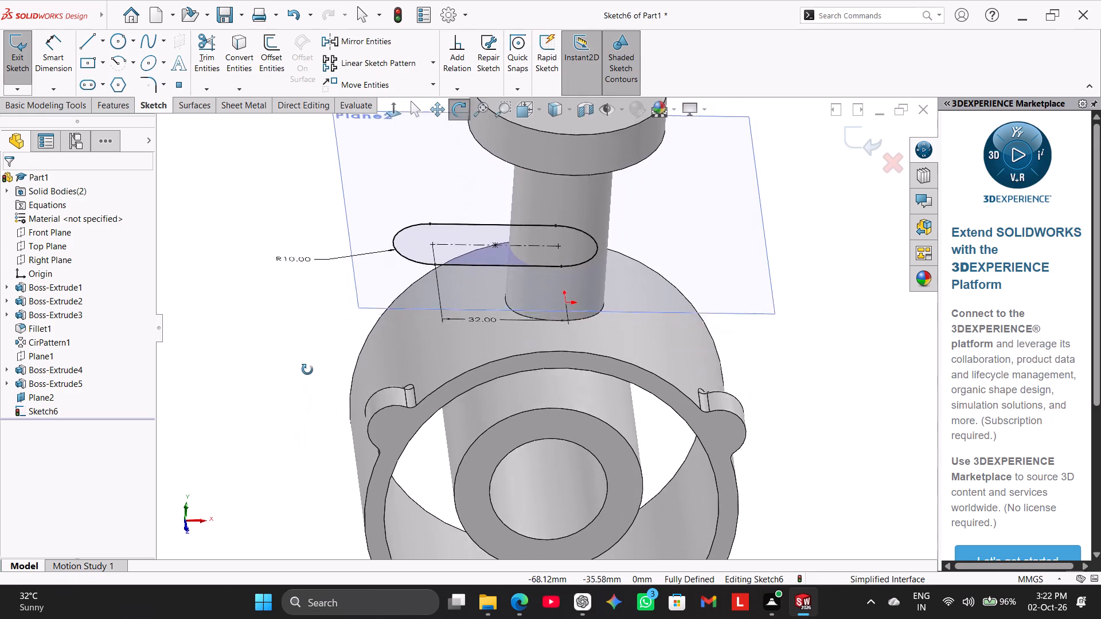
pyautogui.moveTo(307, 370); pyautogui.dragTo(279, 368, button='middle')
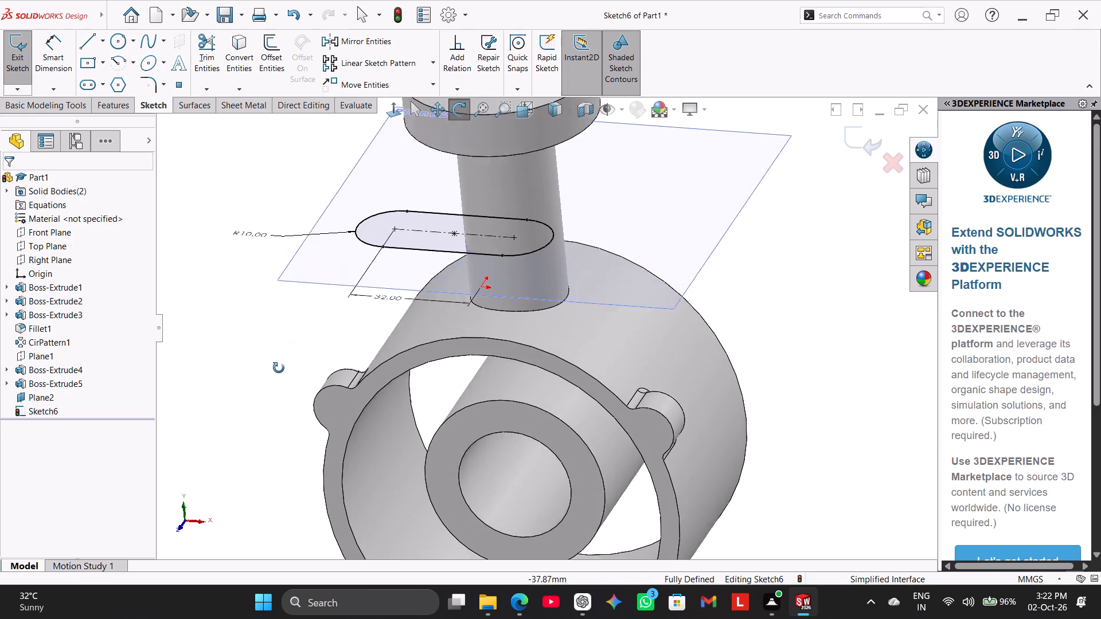
pyautogui.moveTo(279, 368); pyautogui.dragTo(292, 371, button='middle')
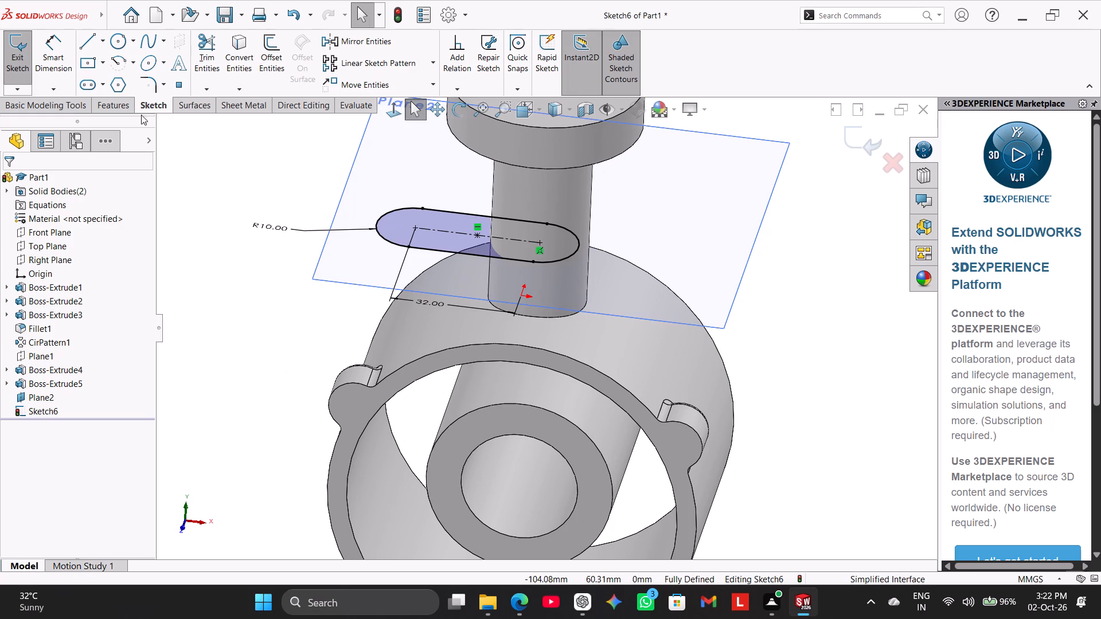
pyautogui.click(112, 108)
pyautogui.click(32, 53)
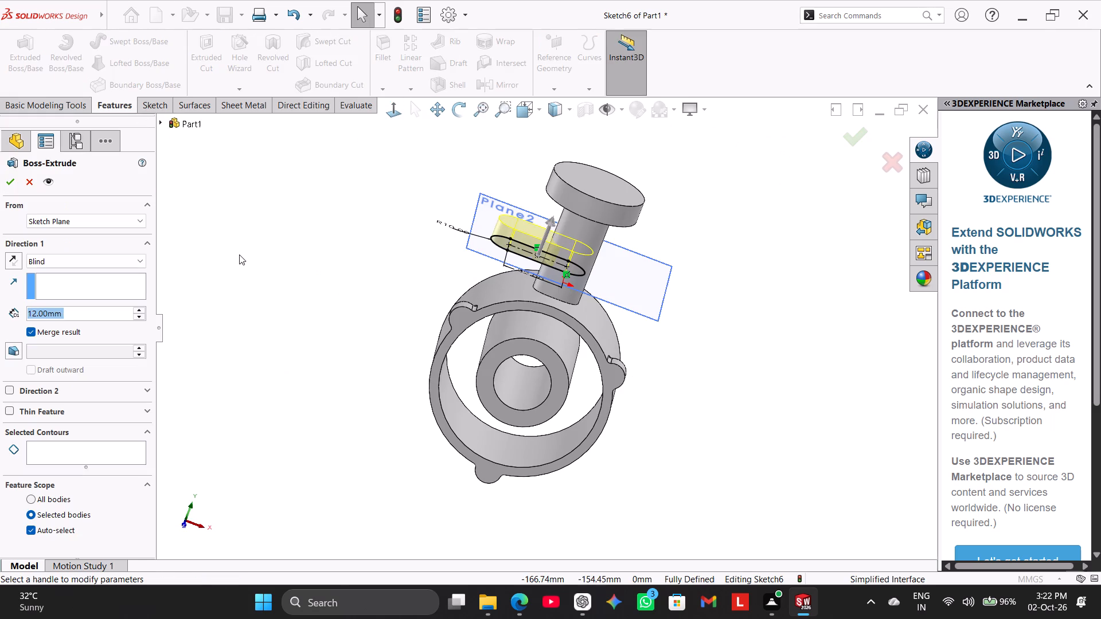
pyautogui.click(11, 260)
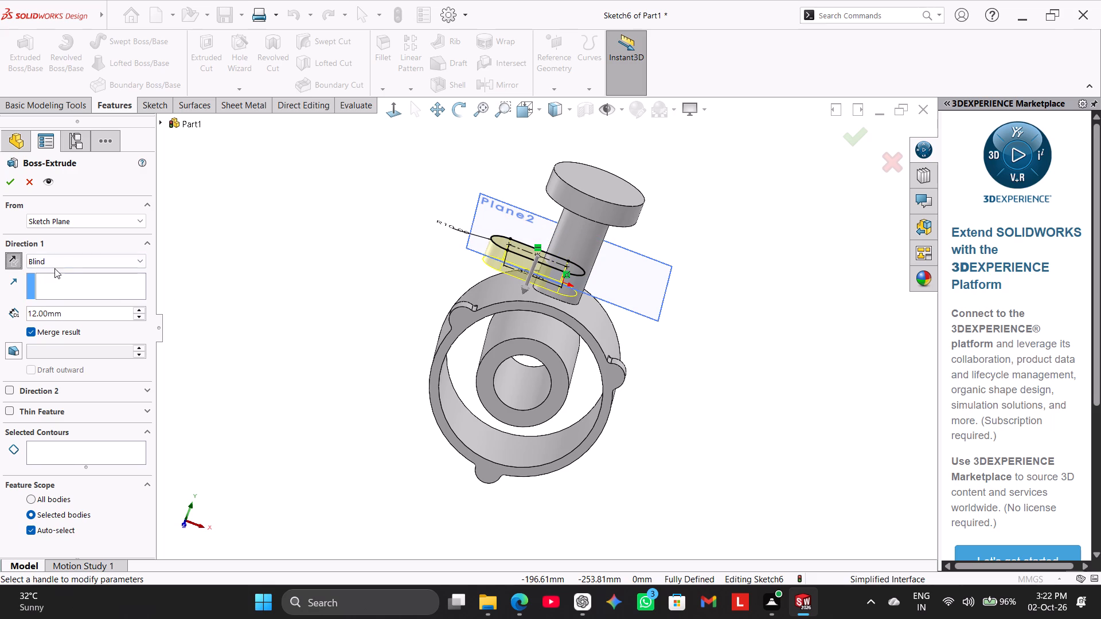
pyautogui.click(58, 261)
pyautogui.click(67, 292)
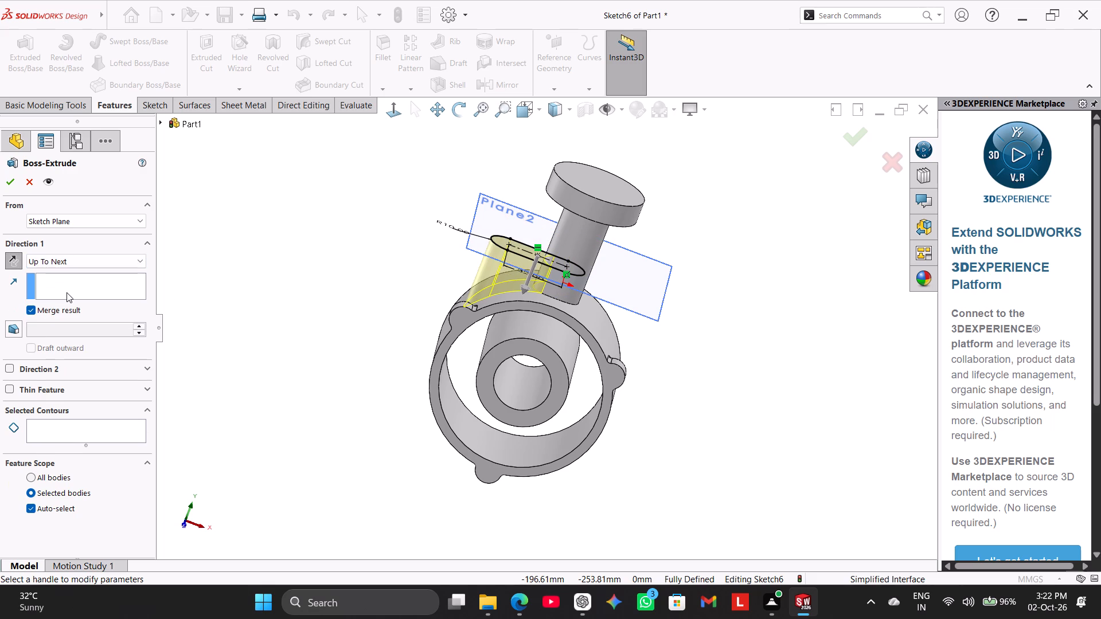
pyautogui.click(11, 183)
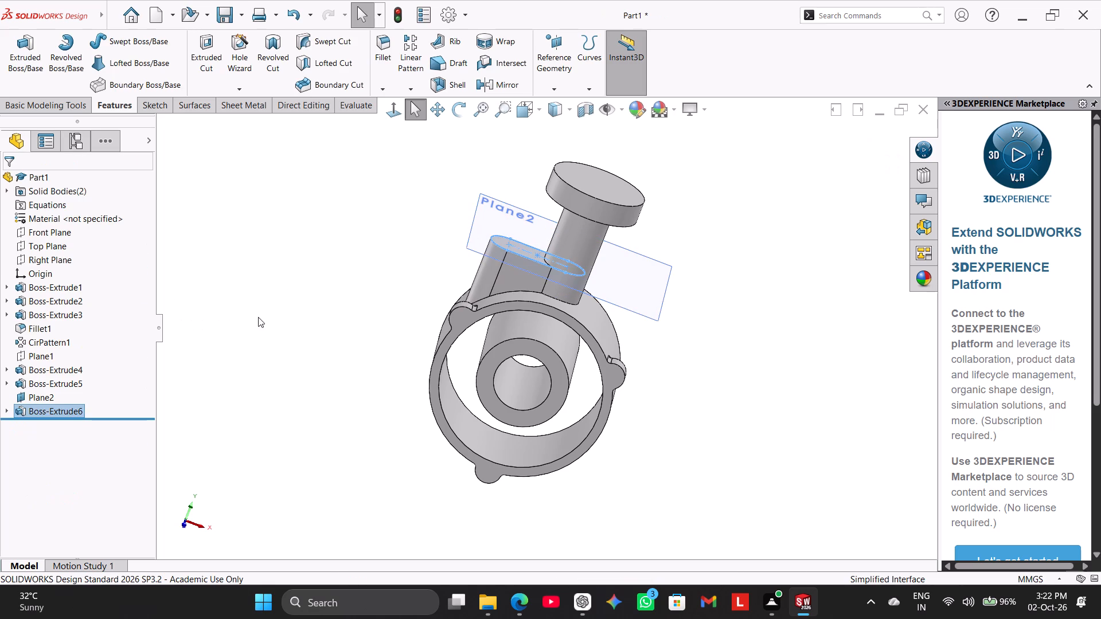
pyautogui.click(258, 317)
# Hide the reference plane that carries the slot sketch.
pyautogui.rightClick(513, 209)
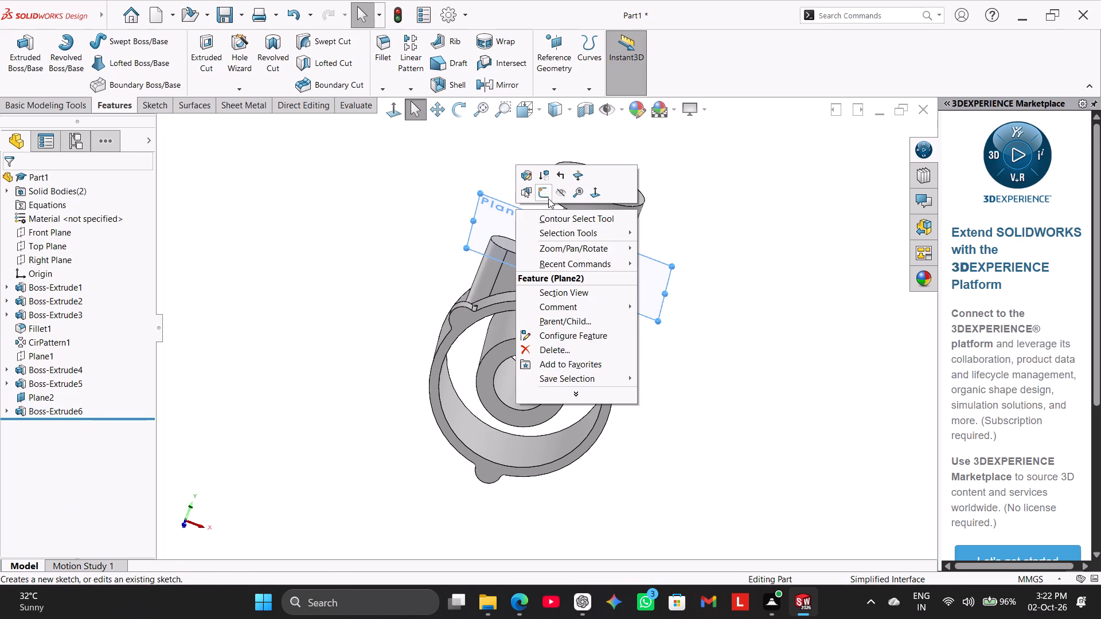
pyautogui.click(558, 194)
# Examine the part in a temporary section view cut through the Right Plane, viewed square to the cut.
pyautogui.moveTo(327, 311); pyautogui.dragTo(458, 230, button='right')
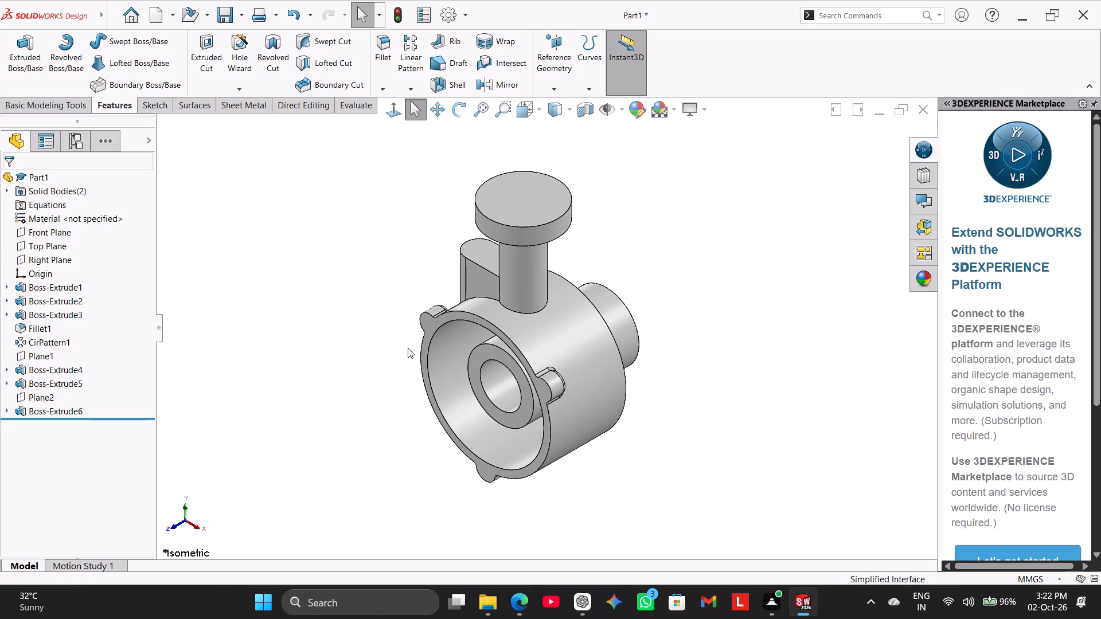
pyautogui.moveTo(349, 369); pyautogui.dragTo(396, 355, button='middle')
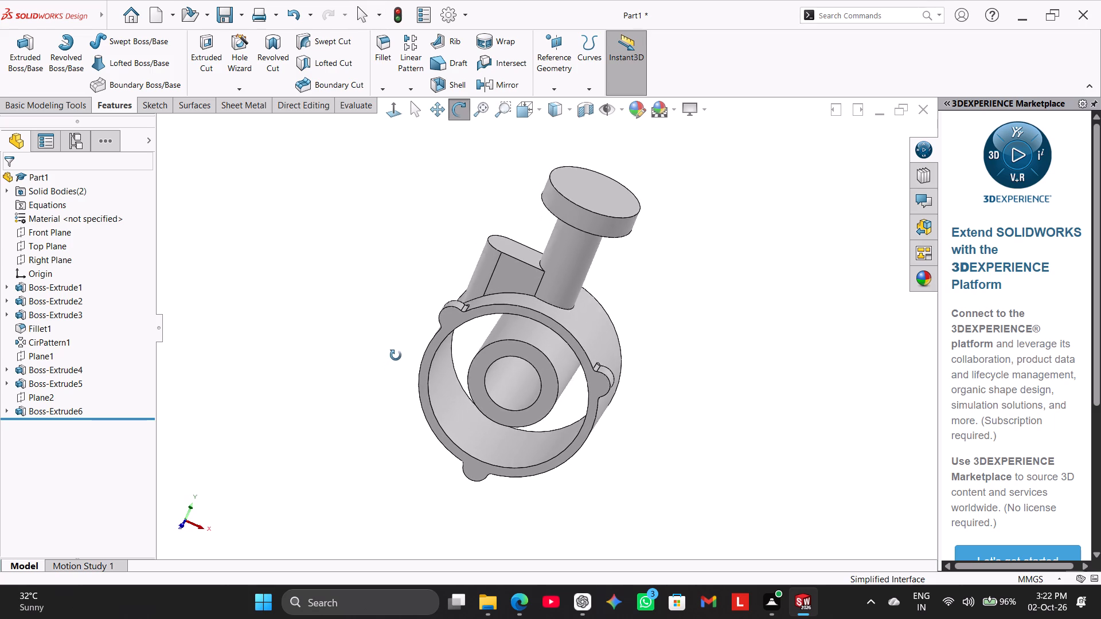
pyautogui.moveTo(396, 355); pyautogui.dragTo(400, 339, button='middle')
pyautogui.moveTo(407, 339); pyautogui.dragTo(403, 388, button='middle')
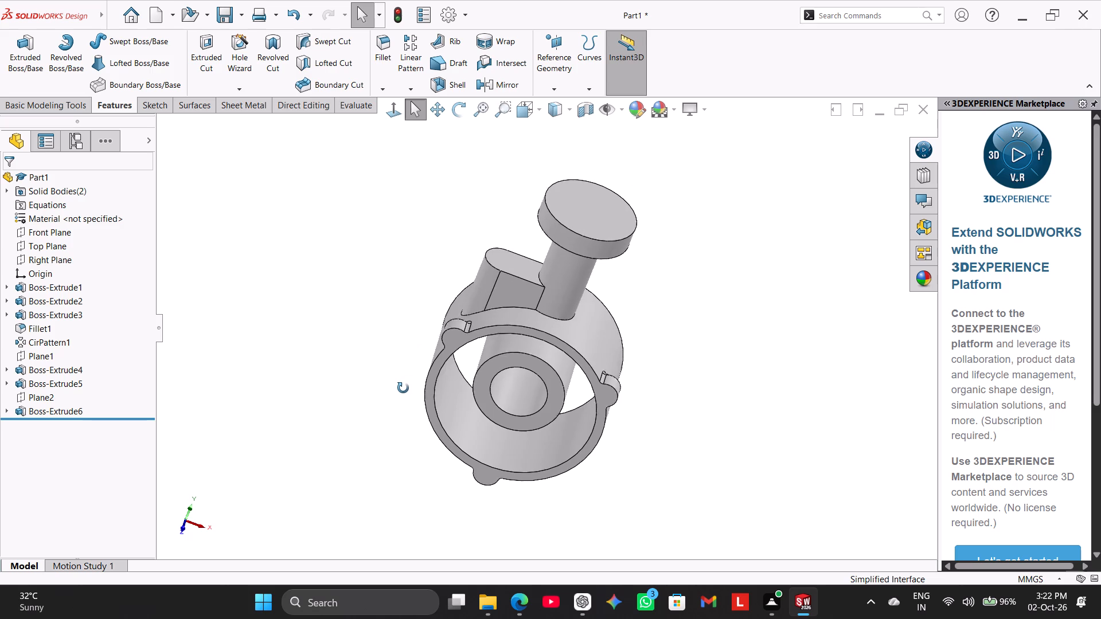
pyautogui.moveTo(403, 388); pyautogui.dragTo(399, 410, button='middle')
pyautogui.click(586, 116)
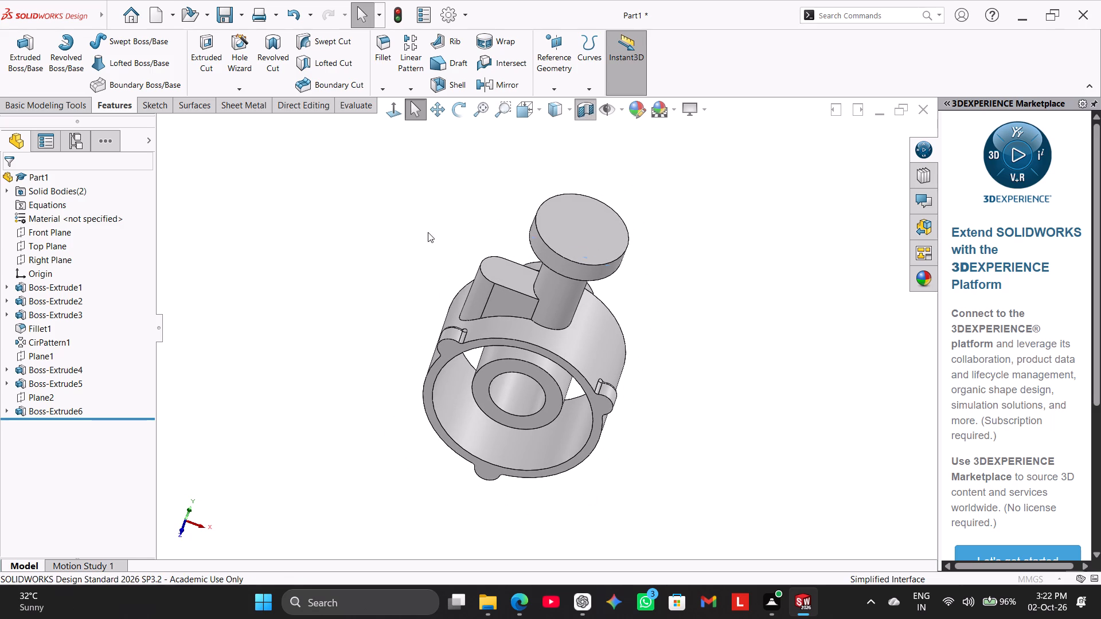
pyautogui.click(72, 424)
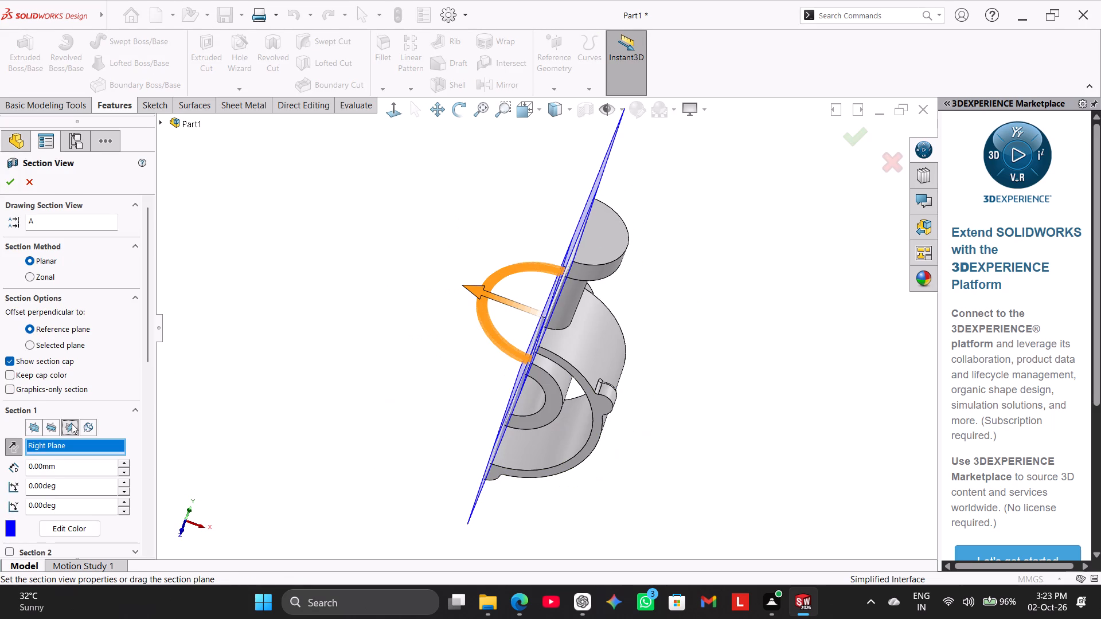
pyautogui.click(397, 107)
pyautogui.click(393, 112)
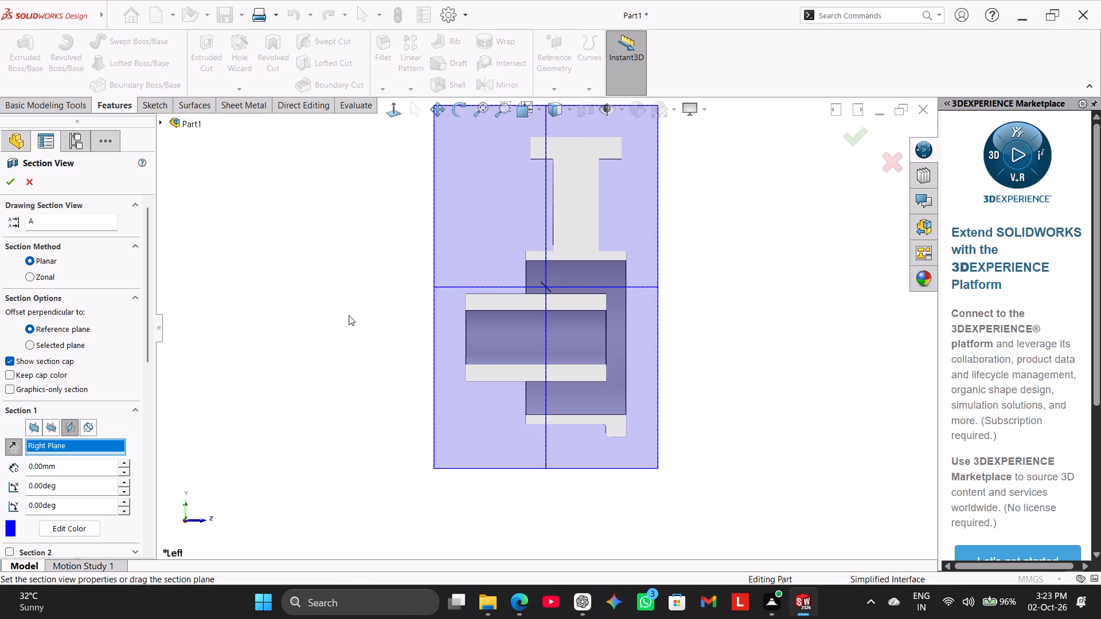
pyautogui.click(349, 315)
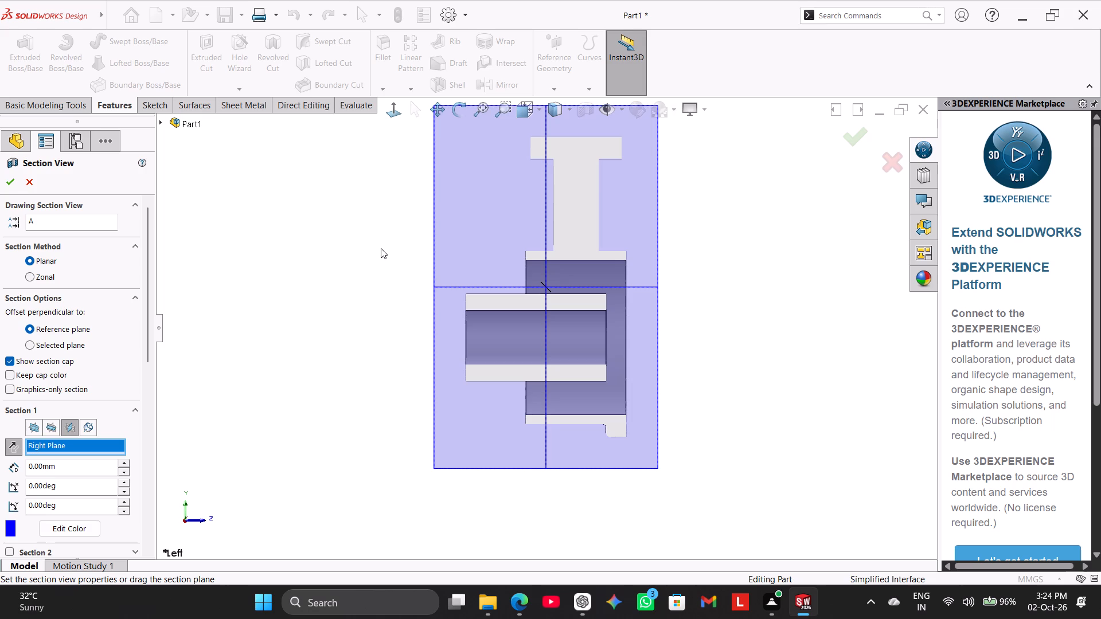
pyautogui.click(378, 248)
pyautogui.click(24, 186)
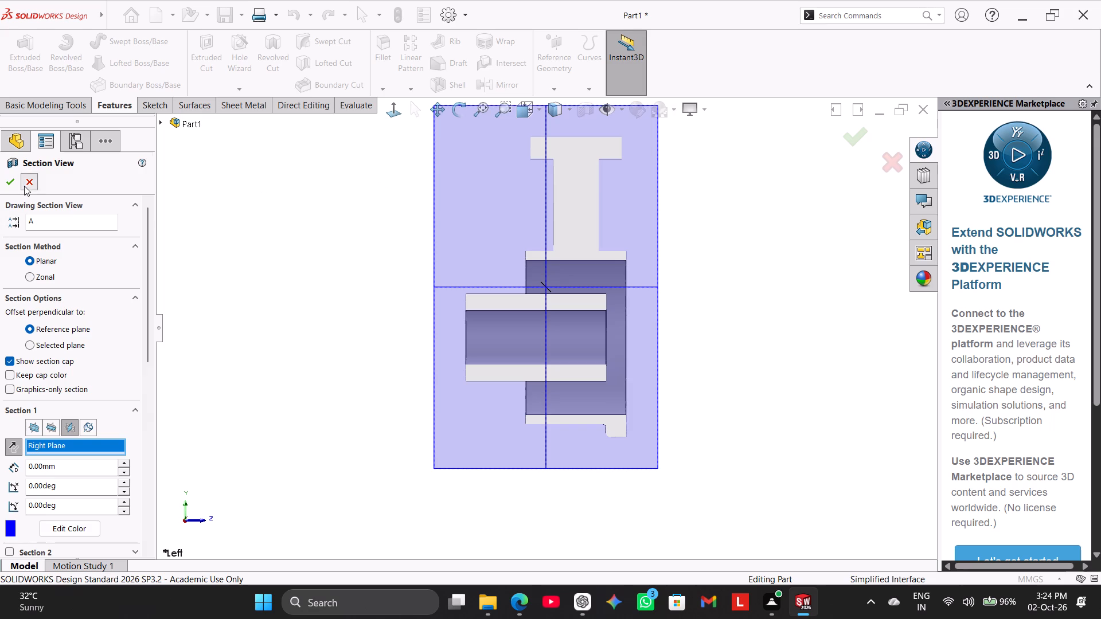
# Create a reference plane offset 76 mm from the Right Plane toward positive X.
pyautogui.click(548, 88)
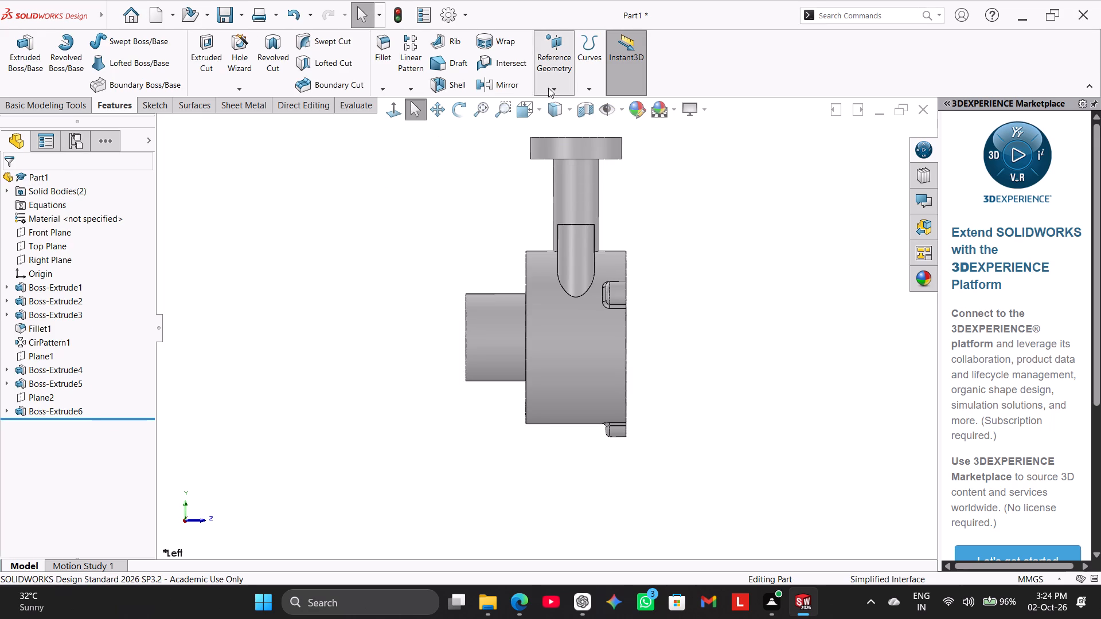
pyautogui.click(554, 99)
pyautogui.moveTo(313, 275); pyautogui.dragTo(501, 190, button='right')
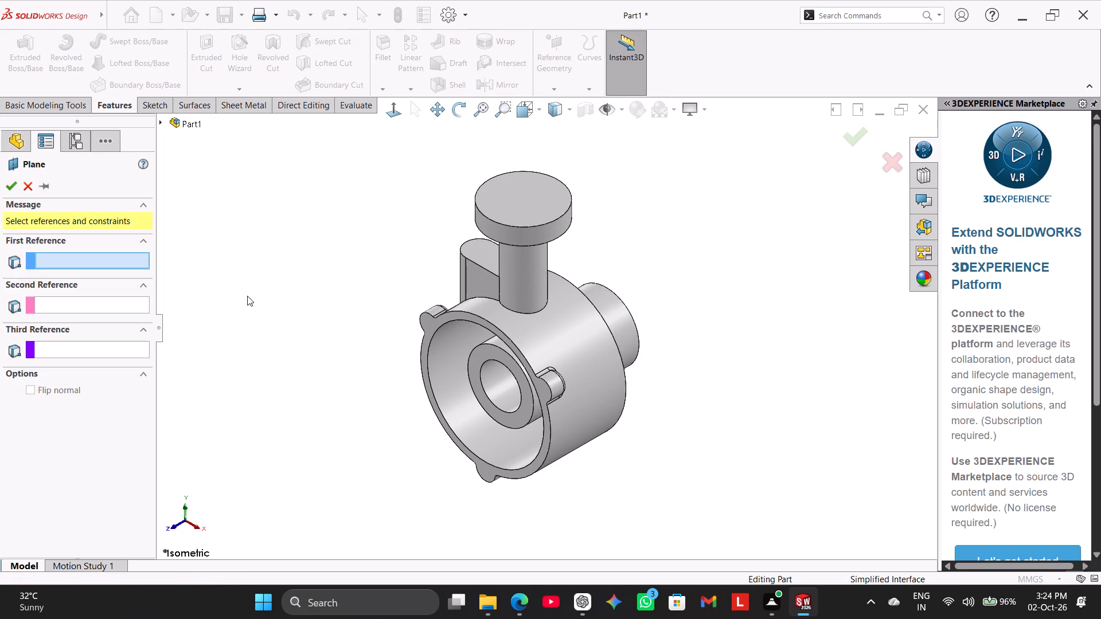
pyautogui.click(161, 122)
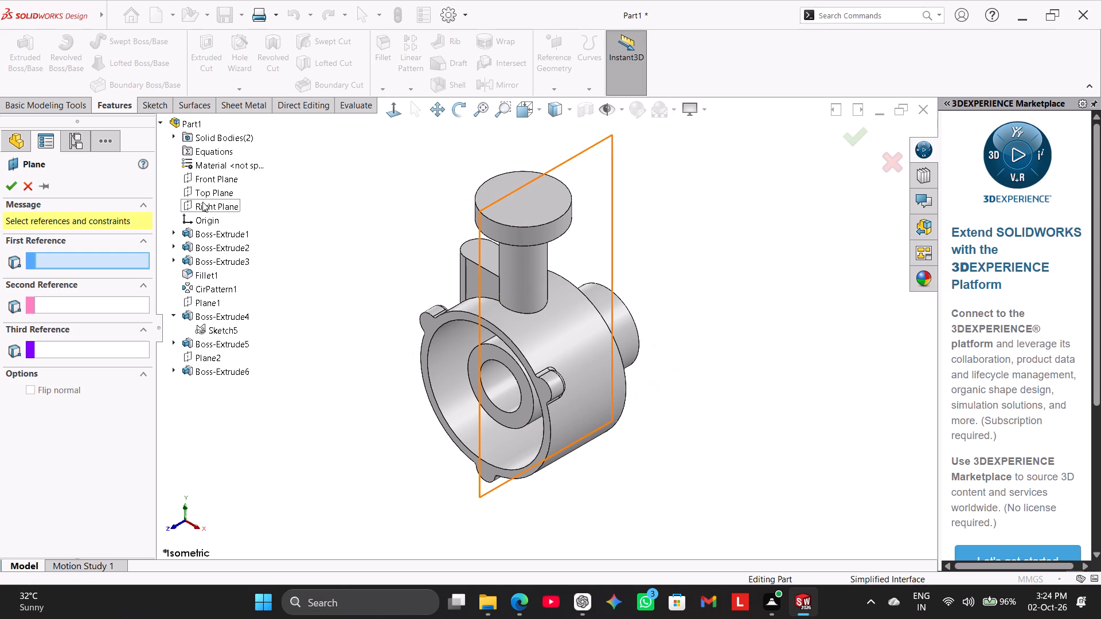
pyautogui.click(202, 202)
pyautogui.doubleClick(93, 356)
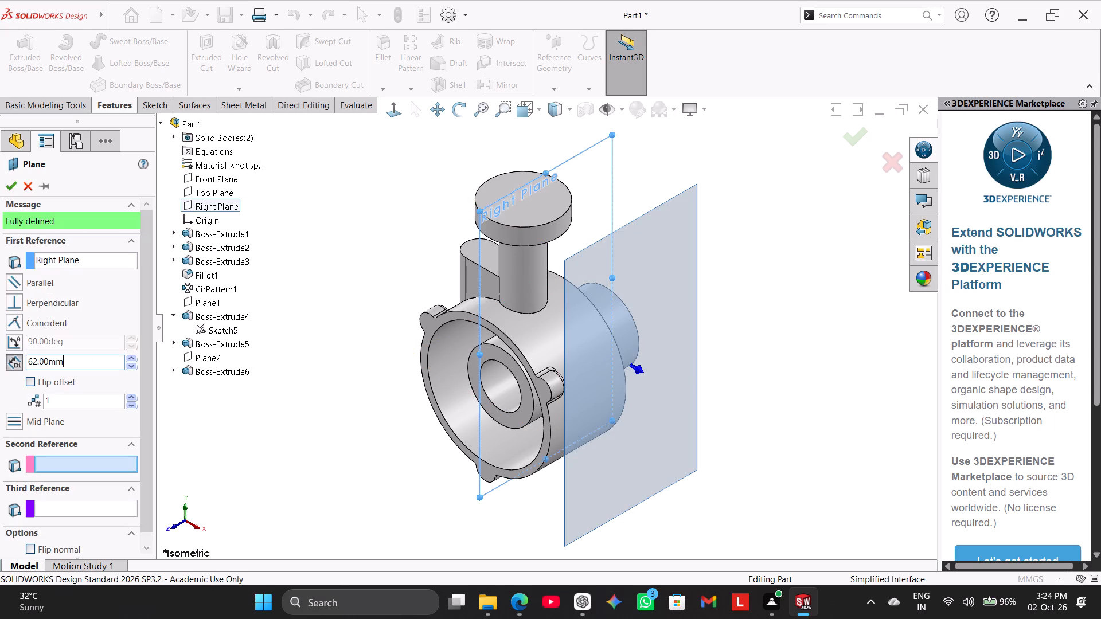
pyautogui.press('7')
pyautogui.press('6')
pyautogui.press('Return')
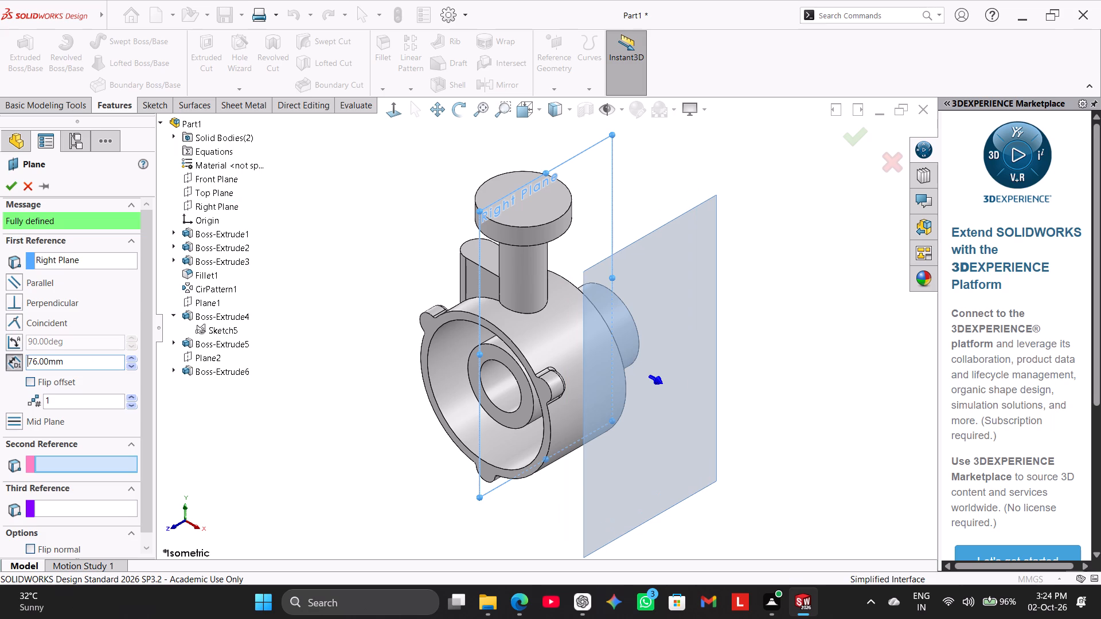
pyautogui.click(11, 190)
pyautogui.click(106, 269)
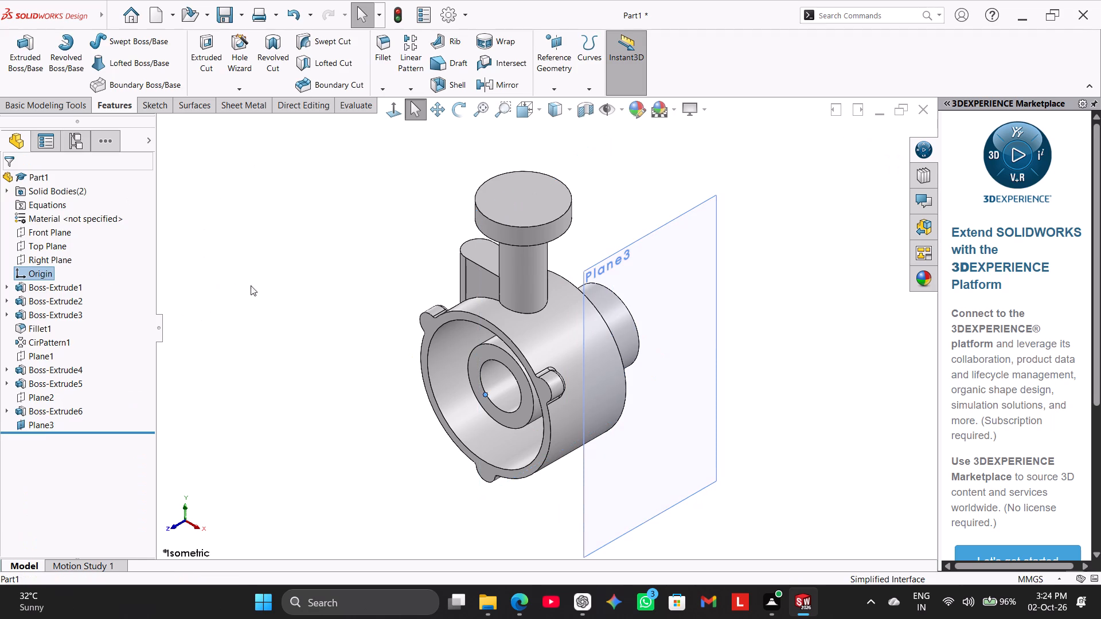
# Start a new sketch on the plane offset from the Right Plane.
pyautogui.rightClick(699, 281)
pyautogui.click(728, 267)
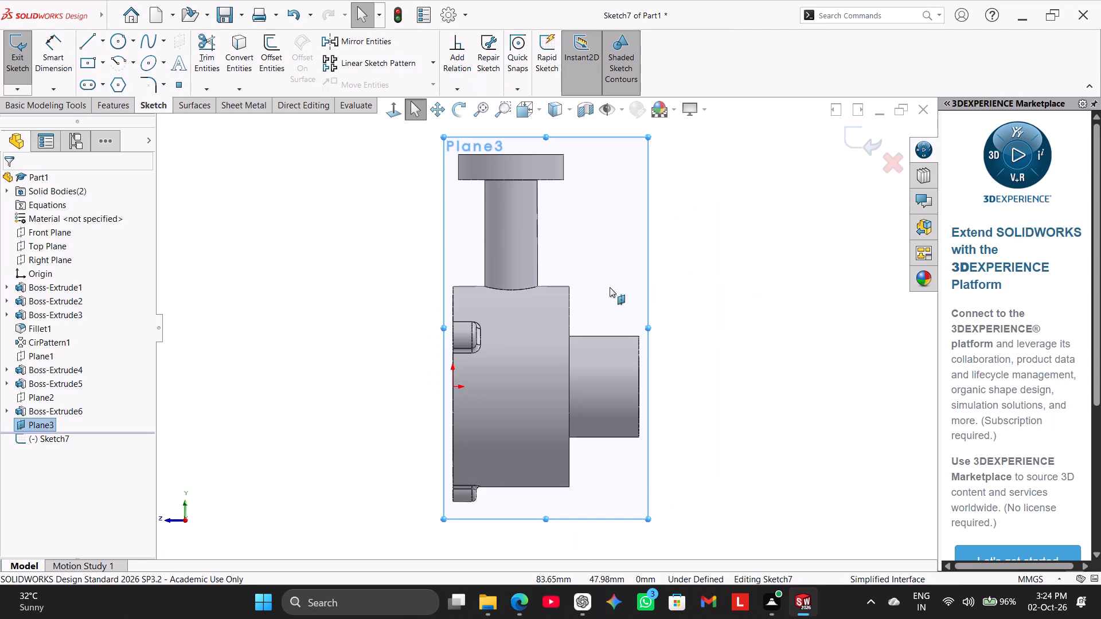
pyautogui.click(395, 311)
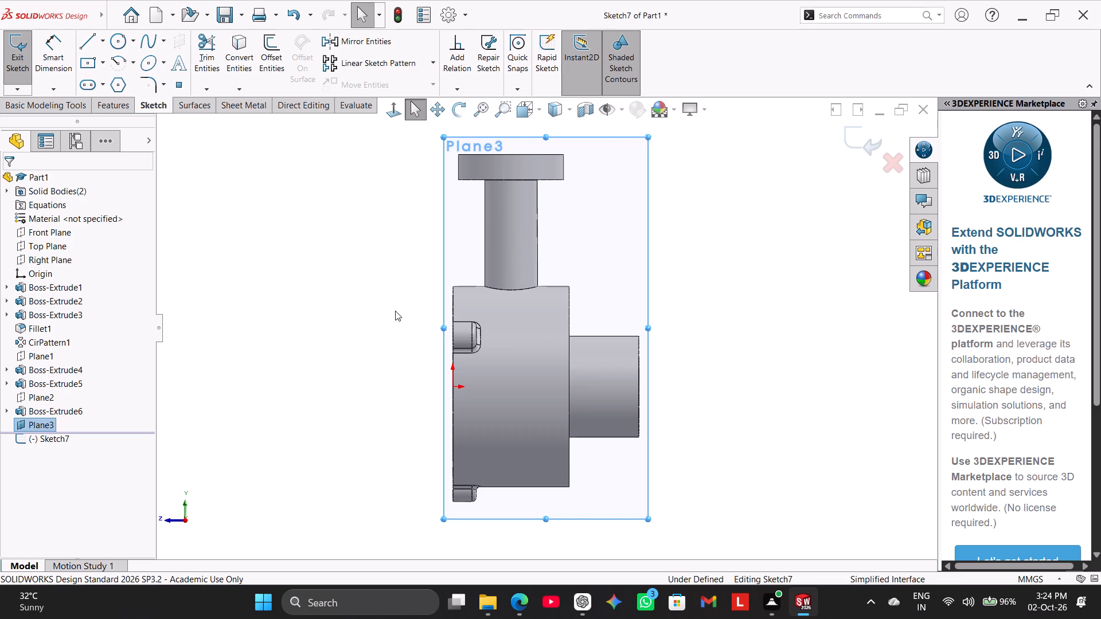
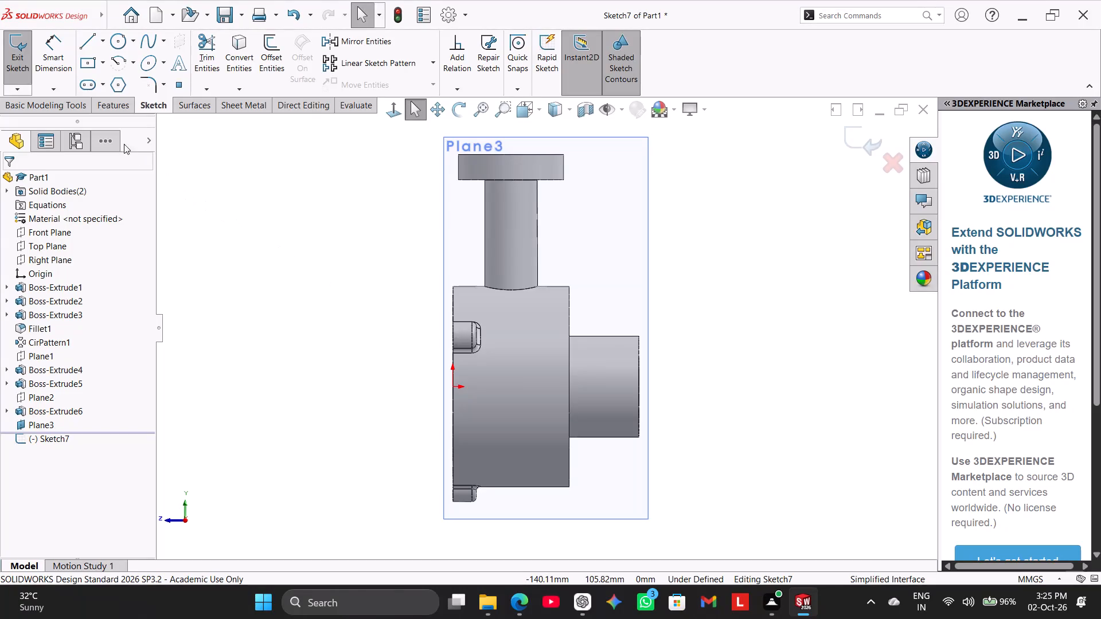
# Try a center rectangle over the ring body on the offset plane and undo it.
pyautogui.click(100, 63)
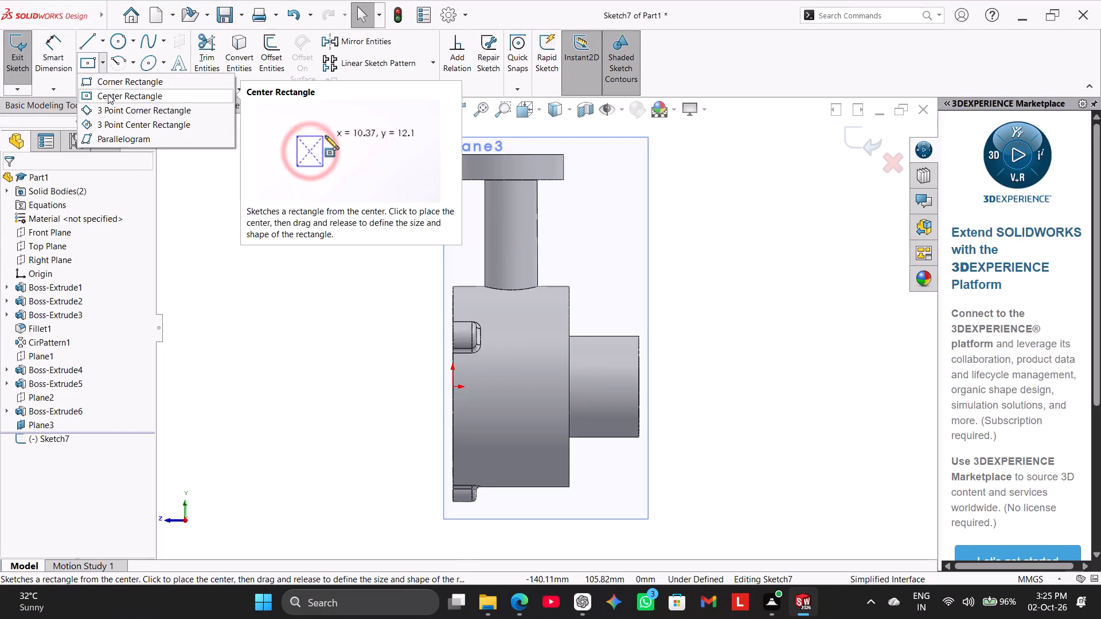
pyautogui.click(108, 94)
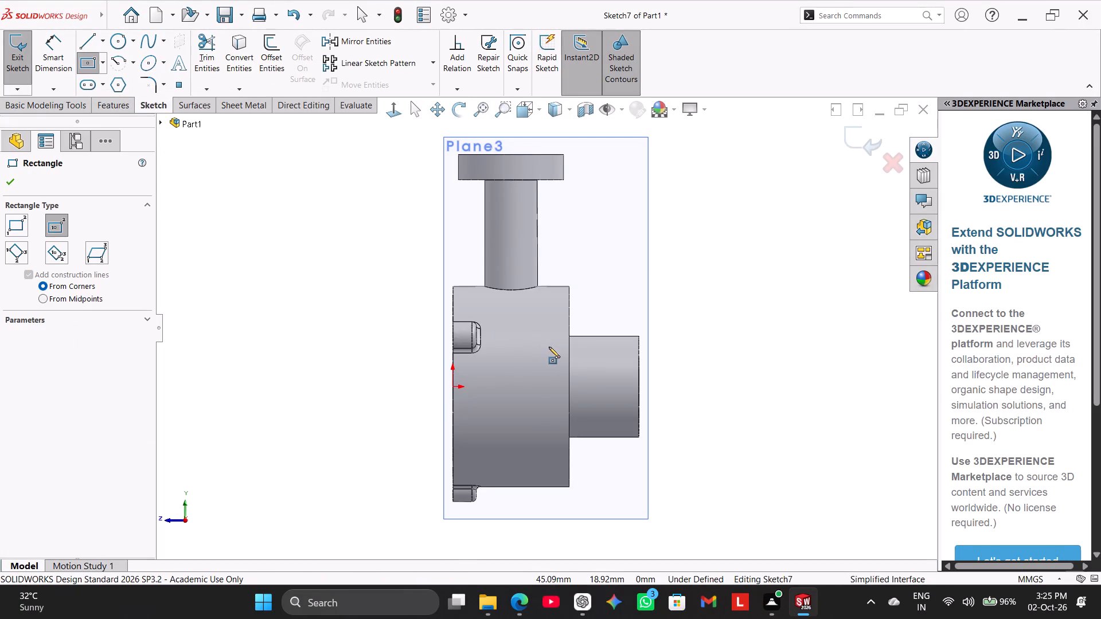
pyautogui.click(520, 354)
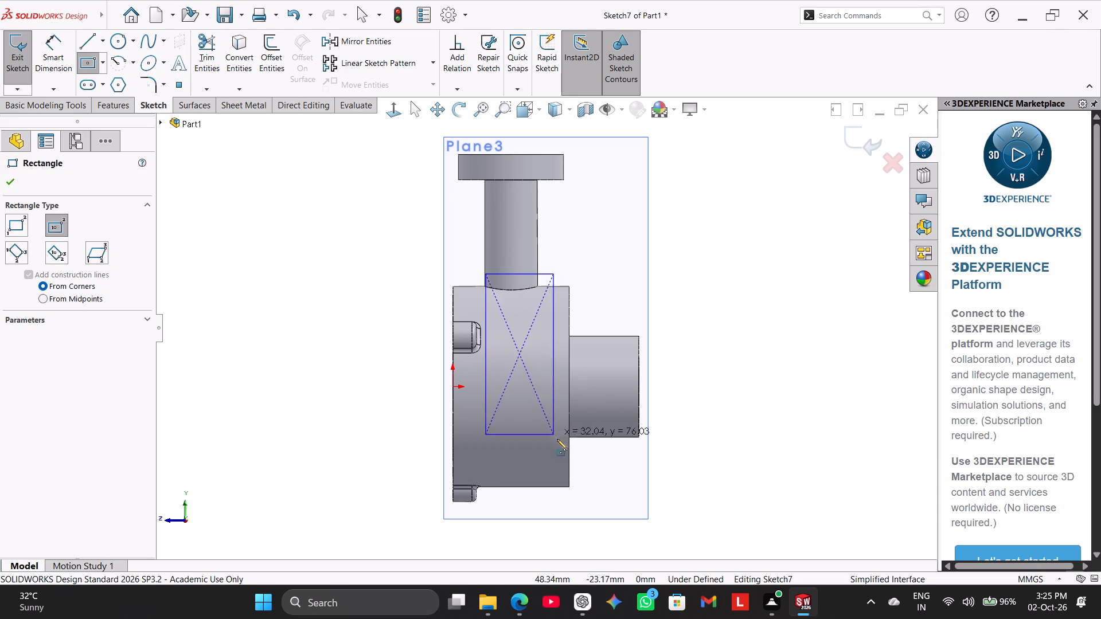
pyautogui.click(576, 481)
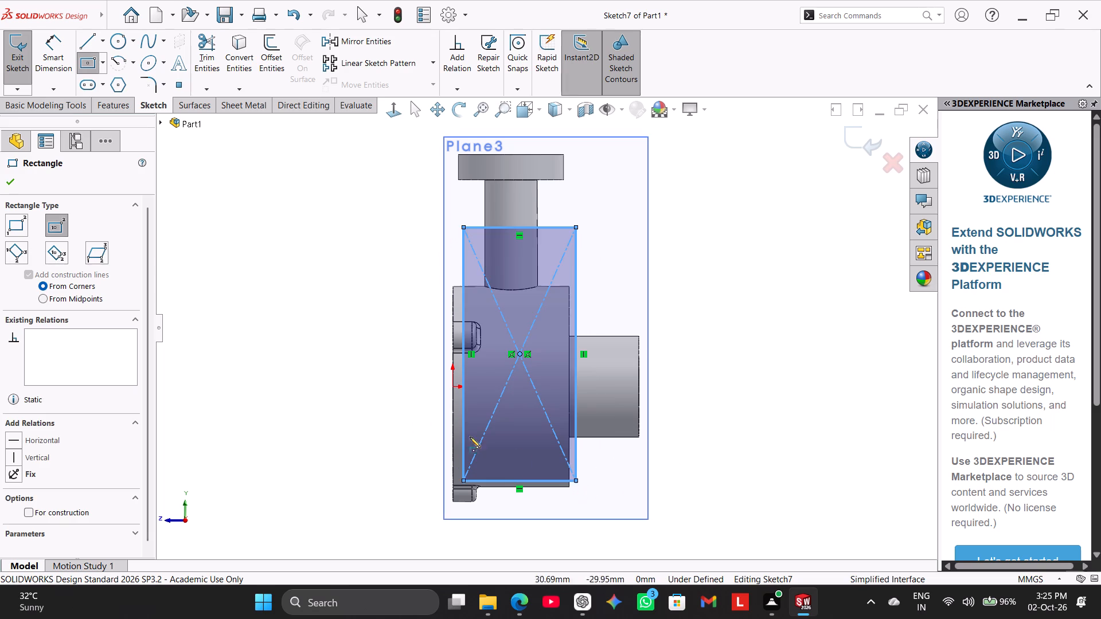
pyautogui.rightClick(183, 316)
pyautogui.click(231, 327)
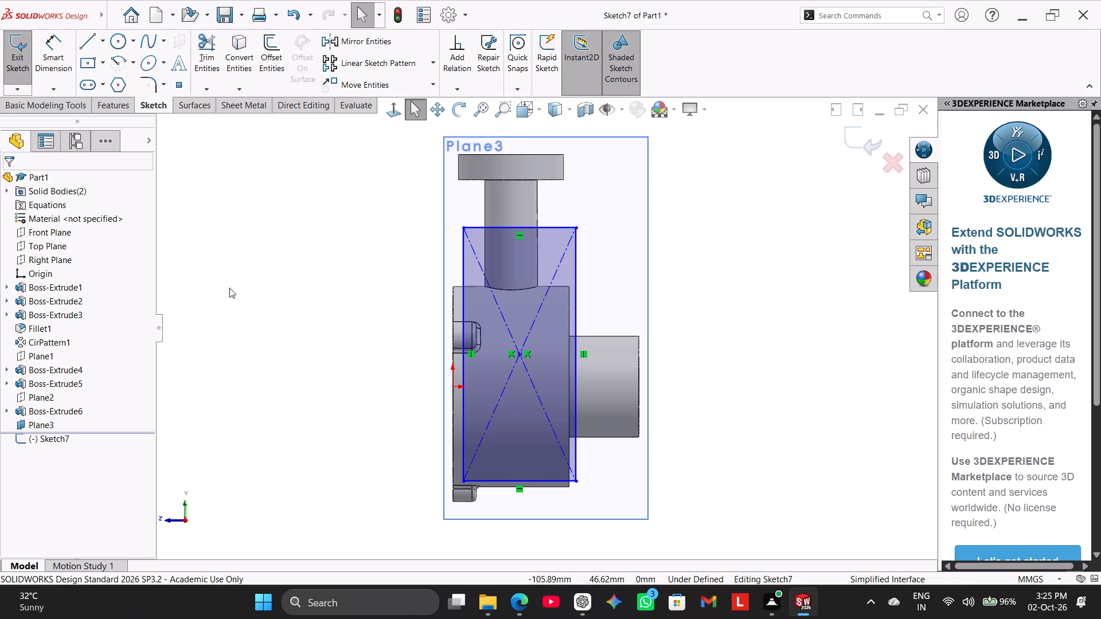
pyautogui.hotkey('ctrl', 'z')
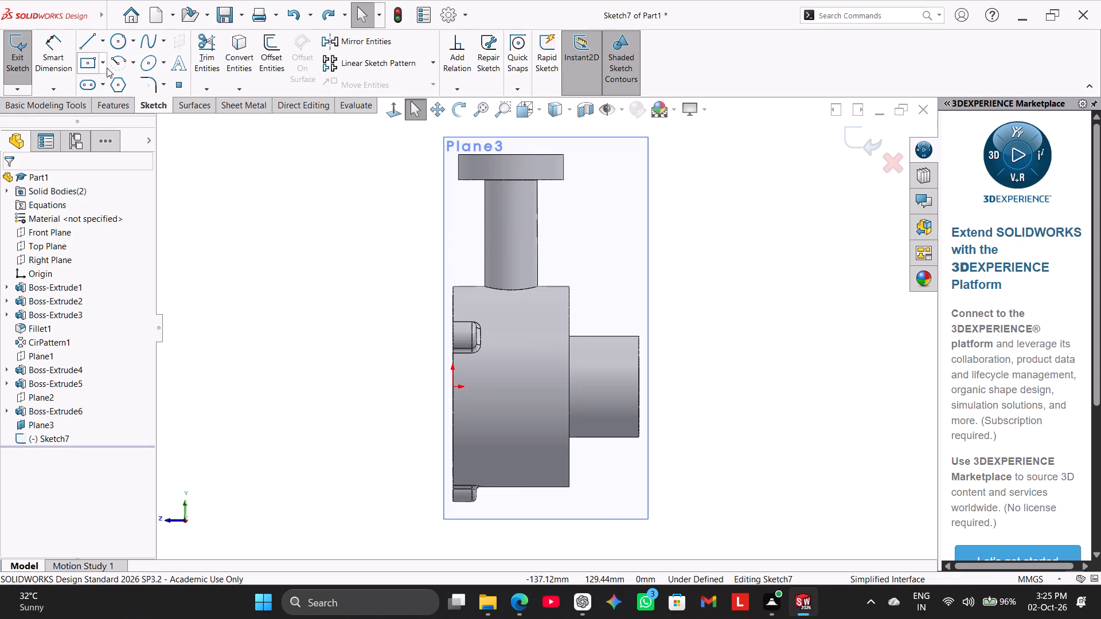
# Sketch a corner rectangle about 60 mm wide and 107 mm high overlapping the ring body and rear hub.
pyautogui.click(107, 68)
pyautogui.click(108, 78)
pyautogui.click(493, 256)
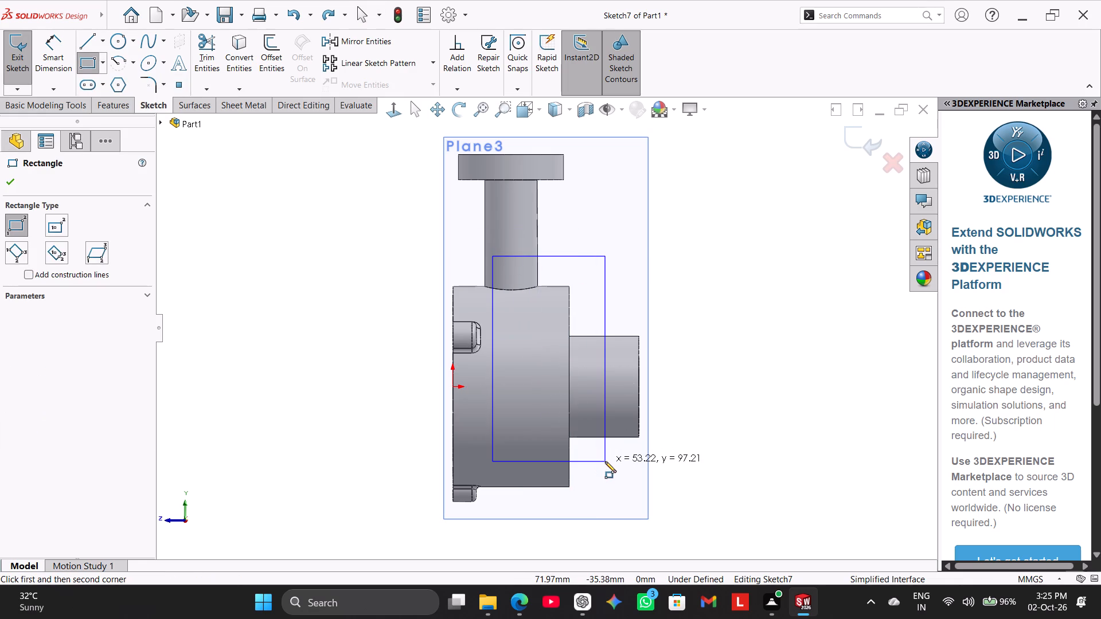
pyautogui.click(620, 482)
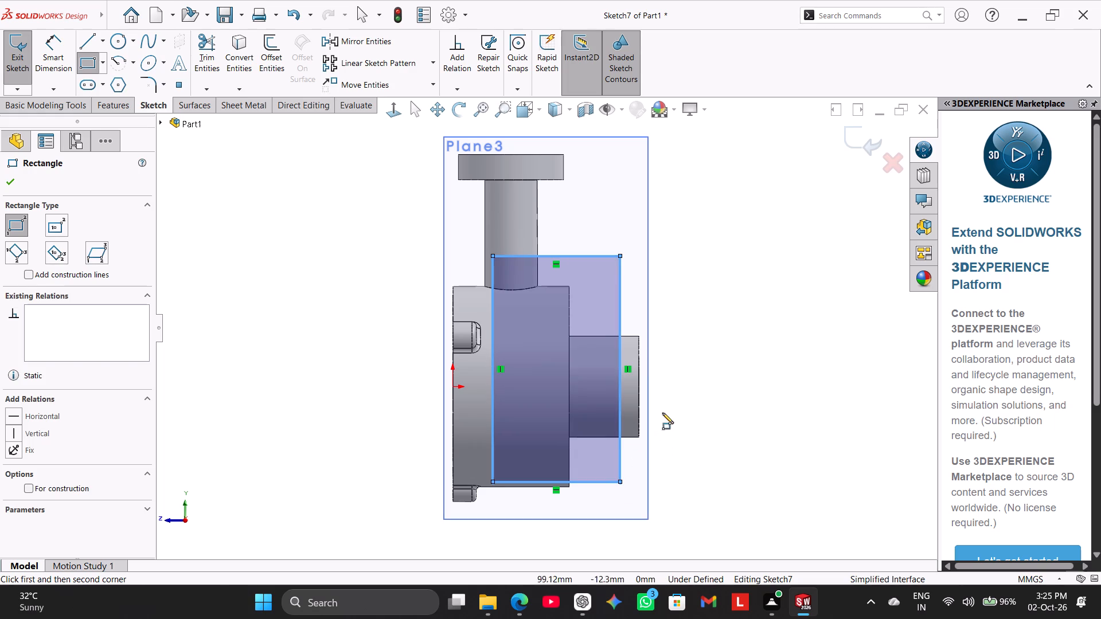
pyautogui.rightClick(713, 365)
pyautogui.click(729, 377)
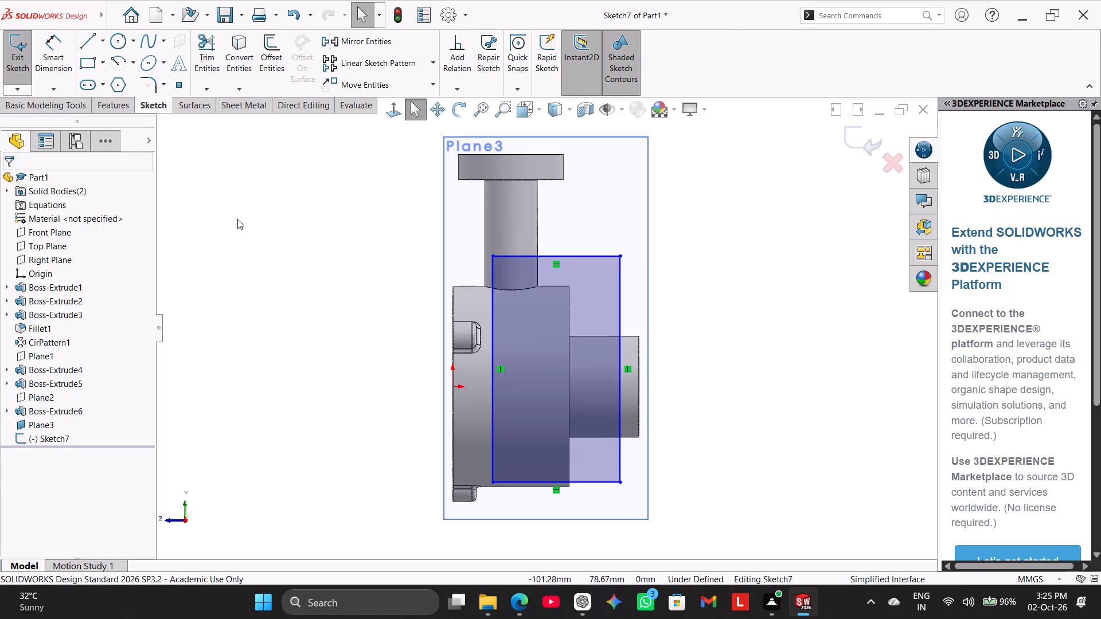
# Dimension the rectangle's bottom edge 161 mm below the top edge of the stem flange.
pyautogui.moveTo(52, 45); pyautogui.dragTo(72, 72)
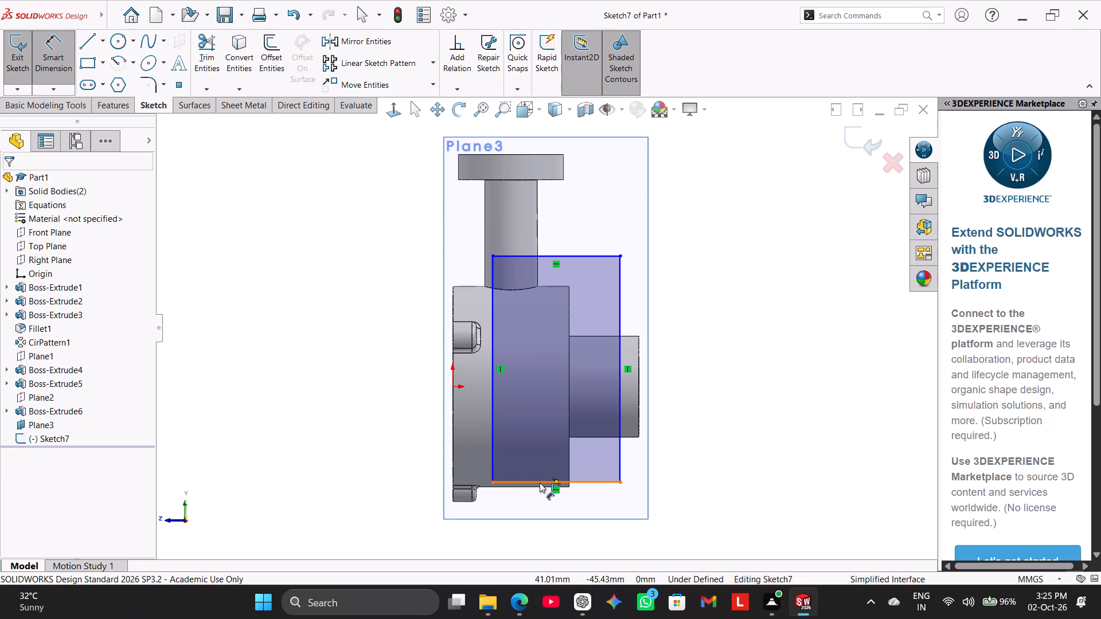
pyautogui.click(540, 483)
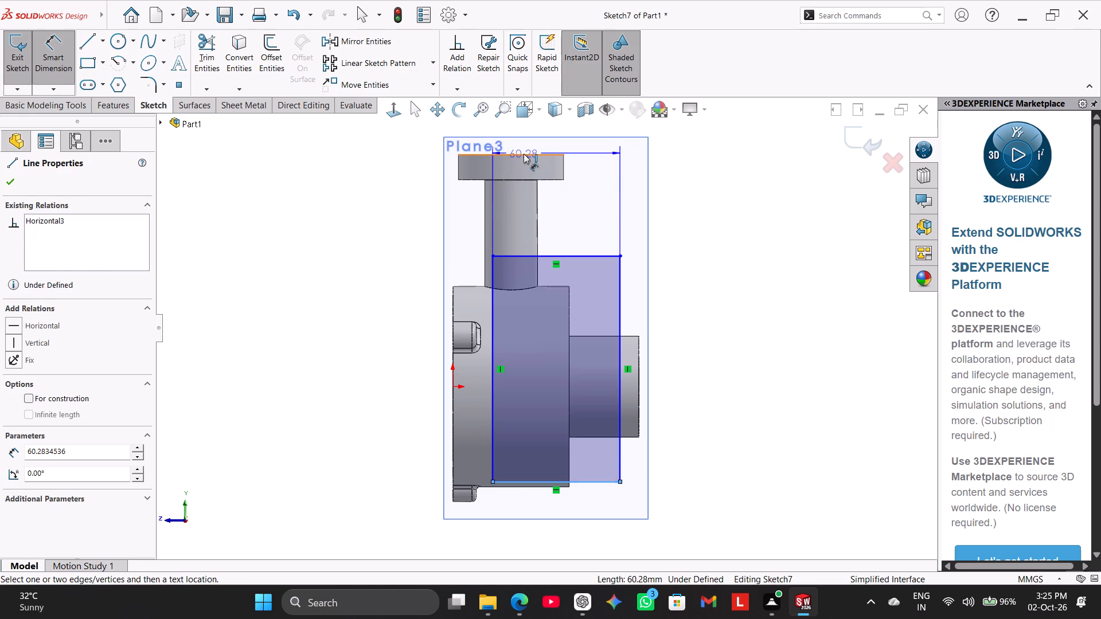
pyautogui.click(524, 154)
pyautogui.click(349, 330)
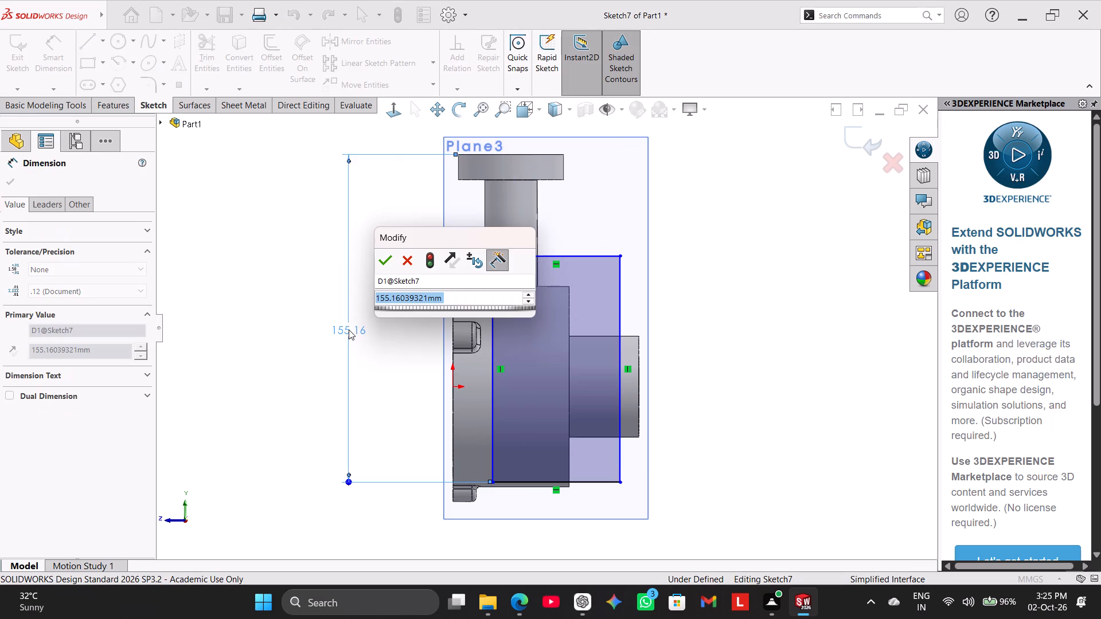
pyautogui.press('1')
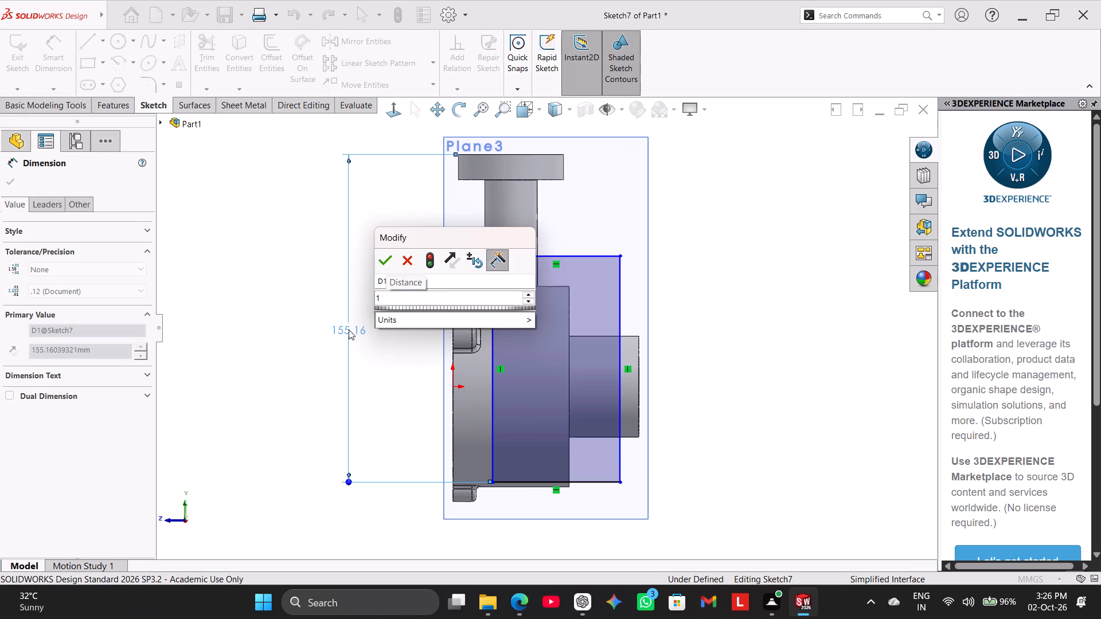
pyautogui.write('61')
pyautogui.press('Return')
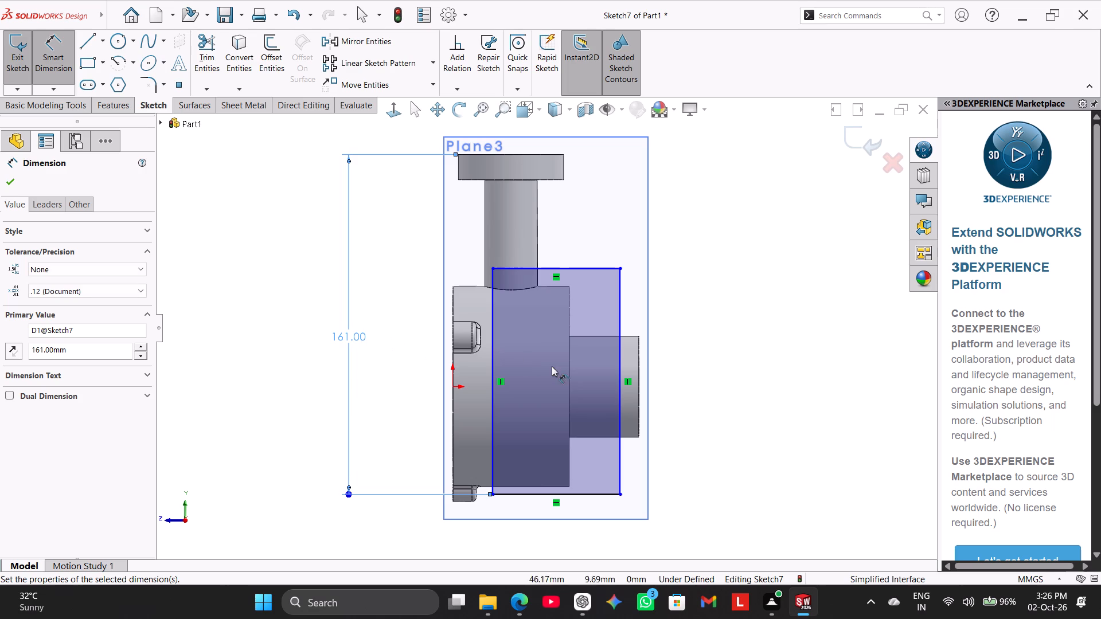
# Dimension the rectangle's height as 102 mm.
pyautogui.click(616, 378)
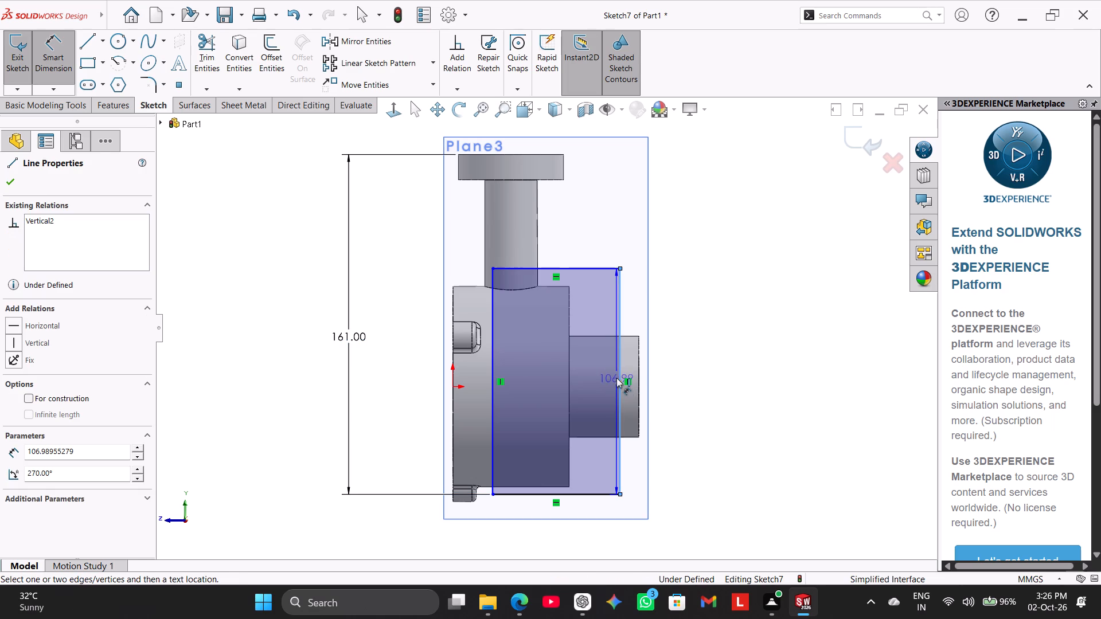
pyautogui.click(696, 383)
pyautogui.write('102')
pyautogui.press('Return')
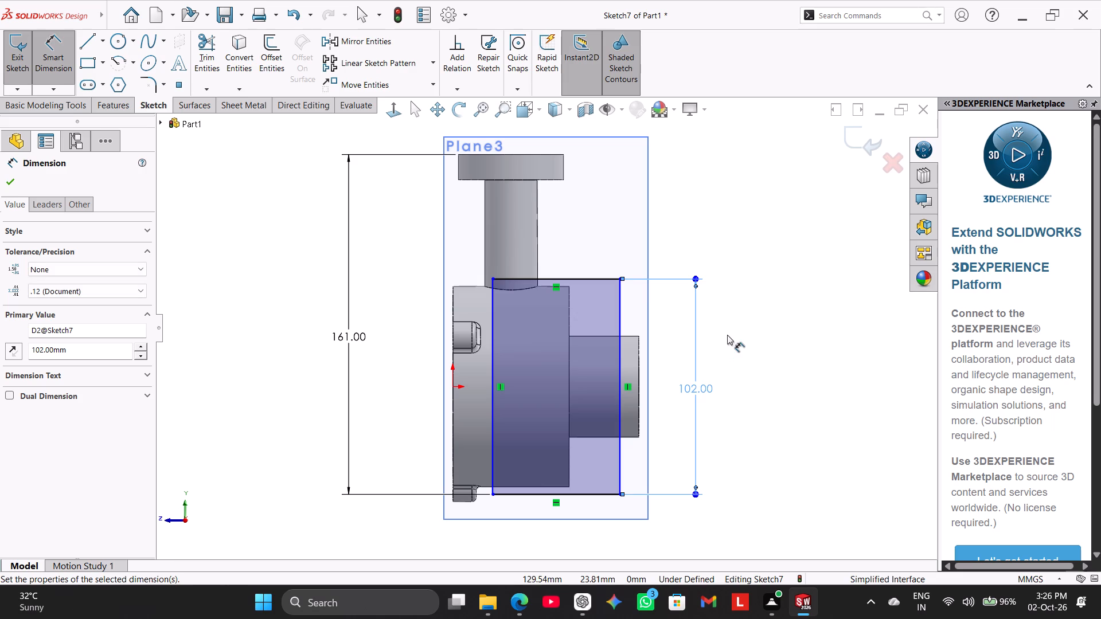
pyautogui.rightClick(728, 331)
pyautogui.click(751, 370)
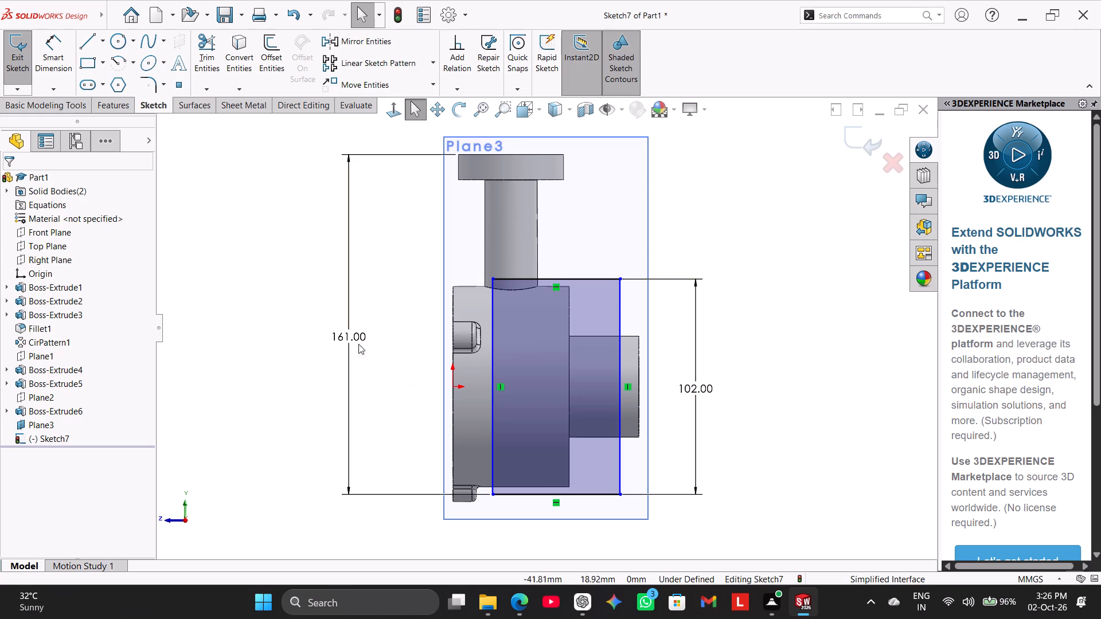
# Dimension the rectangle's hub-side vertical edge 88 mm from the ring's open front face.
pyautogui.moveTo(59, 60); pyautogui.dragTo(57, 69)
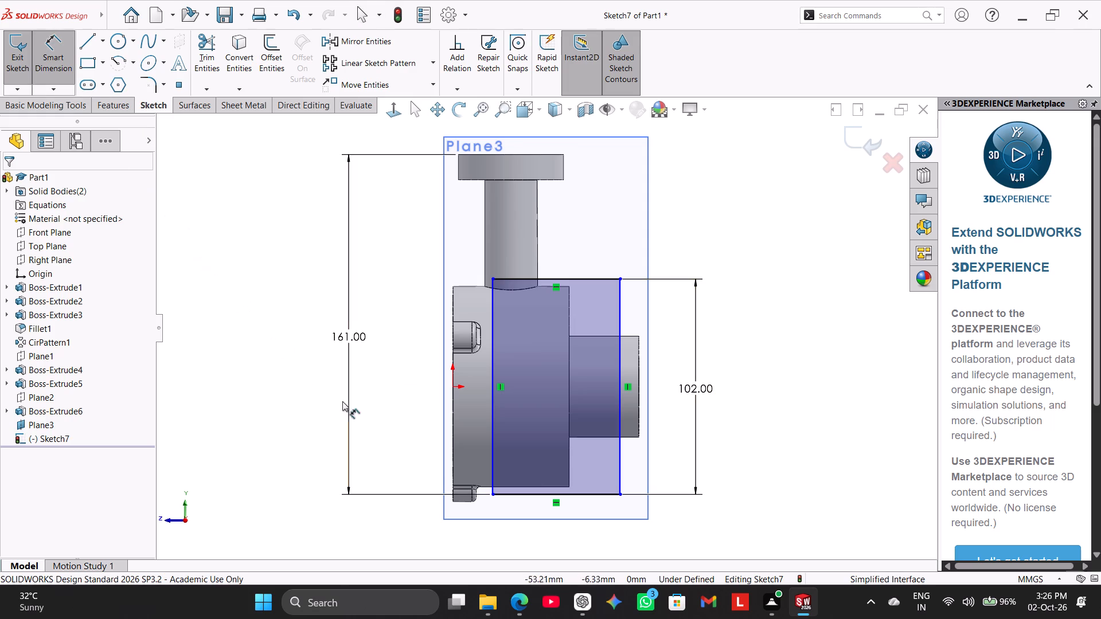
pyautogui.click(453, 448)
pyautogui.click(620, 480)
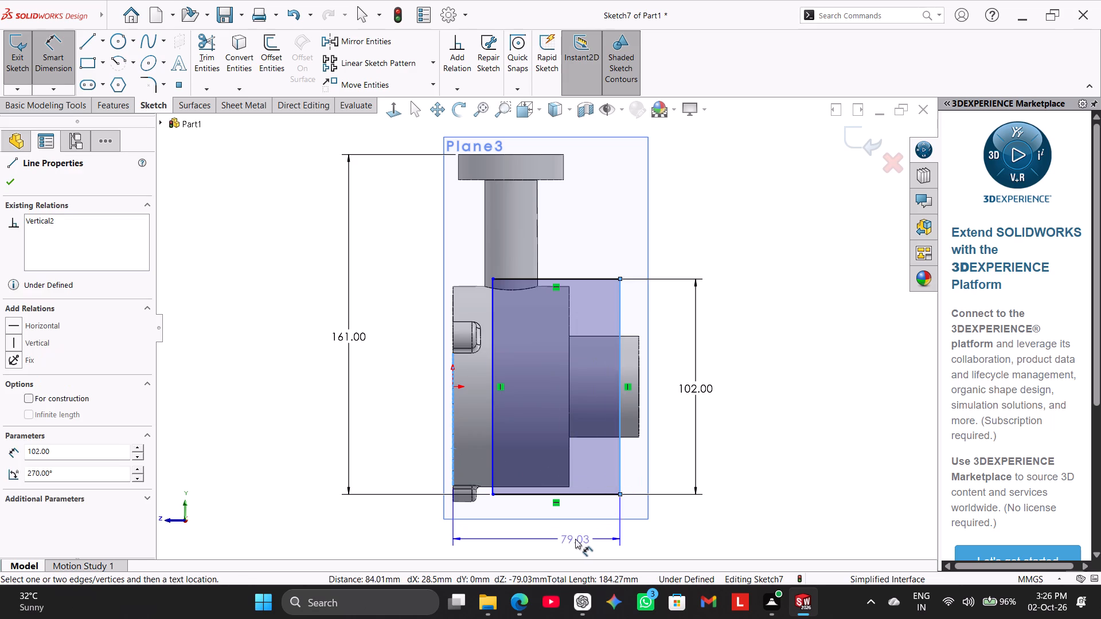
pyautogui.click(573, 540)
pyautogui.write('88')
pyautogui.press('Return')
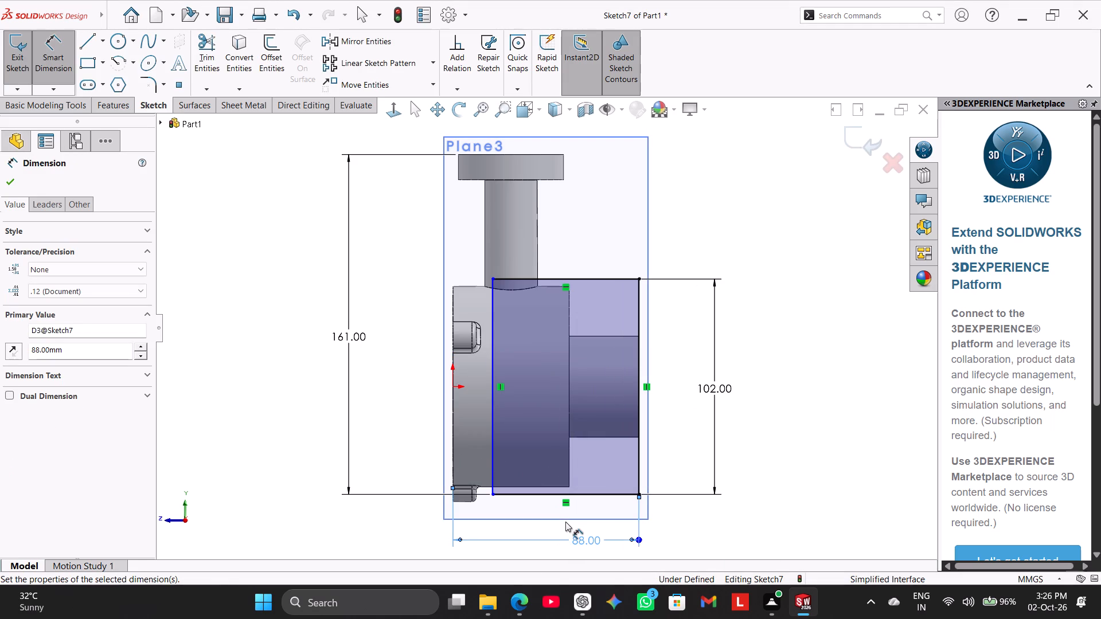
pyautogui.rightClick(760, 346)
pyautogui.click(792, 385)
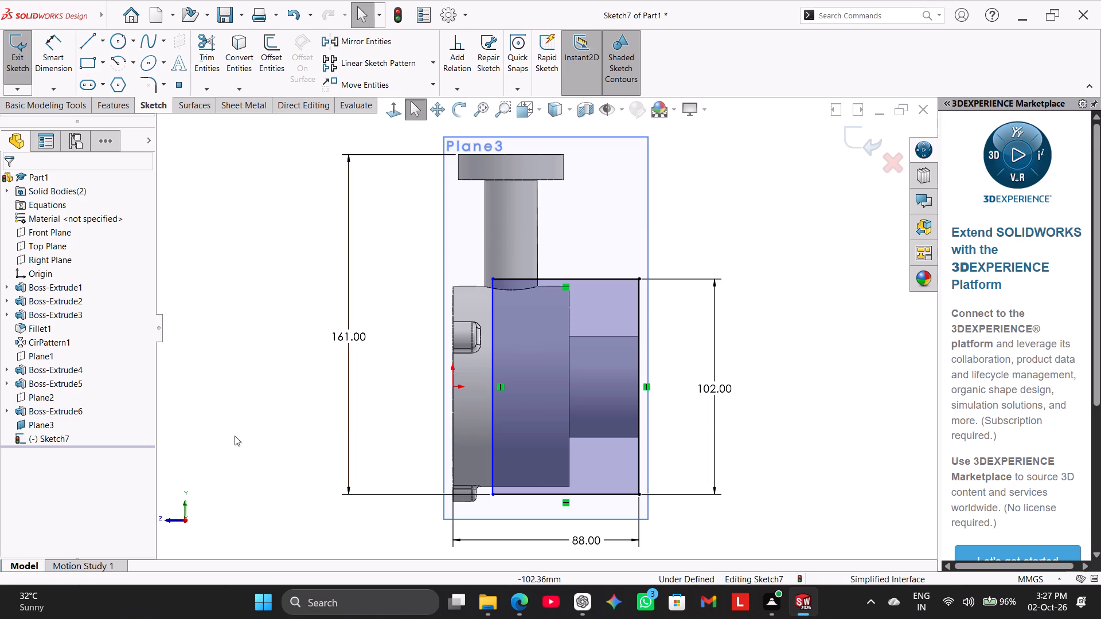
# Place a width dimension on the rectangle's top edge and open its value for editing.
pyautogui.click(63, 55)
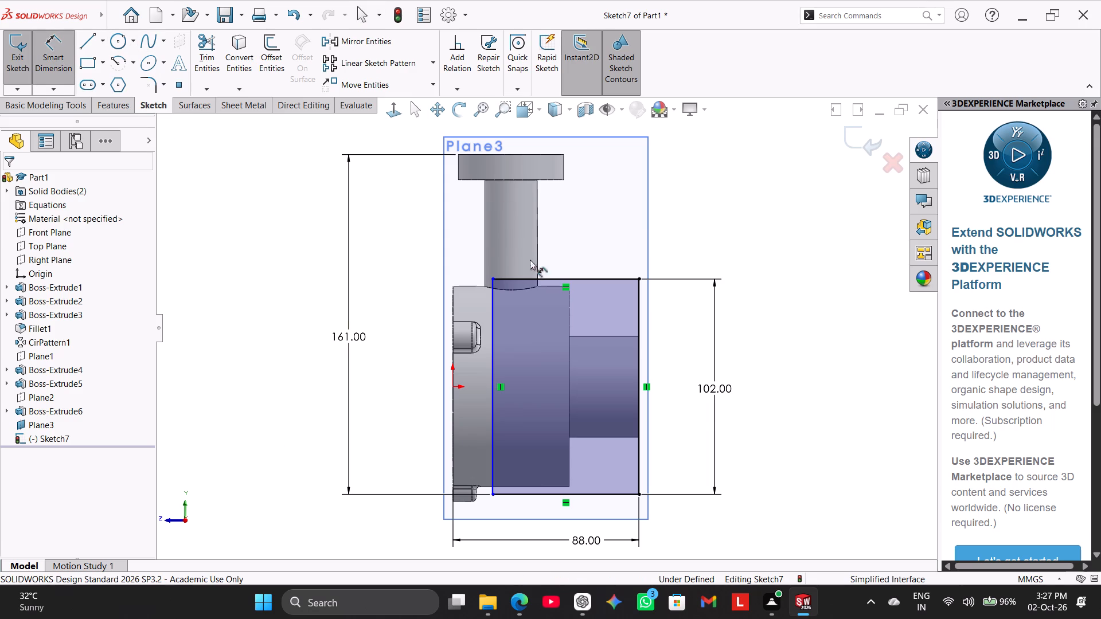
pyautogui.click(557, 278)
pyautogui.click(573, 229)
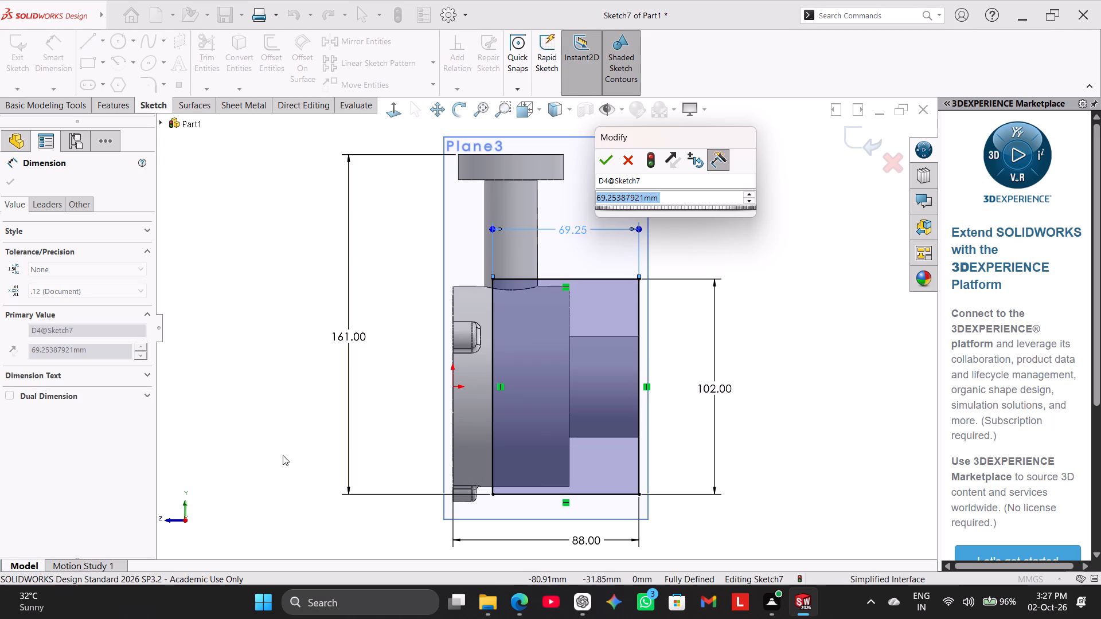
# Examine the rectangle sketch's position relative to the ring, hub, stem and slot-shaped boss from several angles.
pyautogui.moveTo(283, 455); pyautogui.dragTo(390, 472, button='middle')
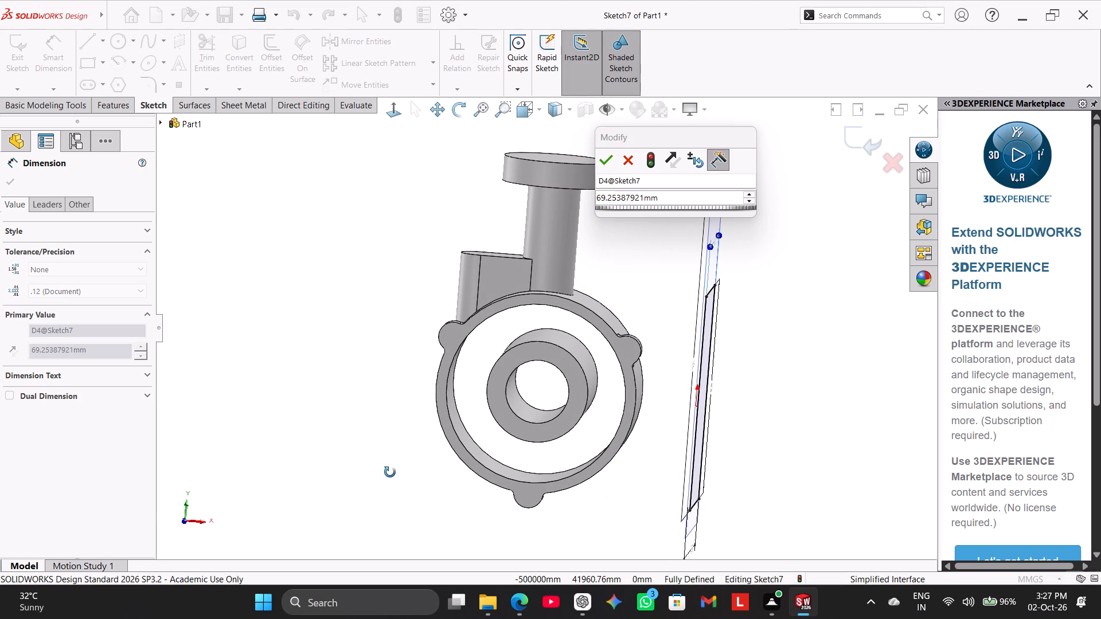
pyautogui.moveTo(390, 472); pyautogui.dragTo(476, 495, button='middle')
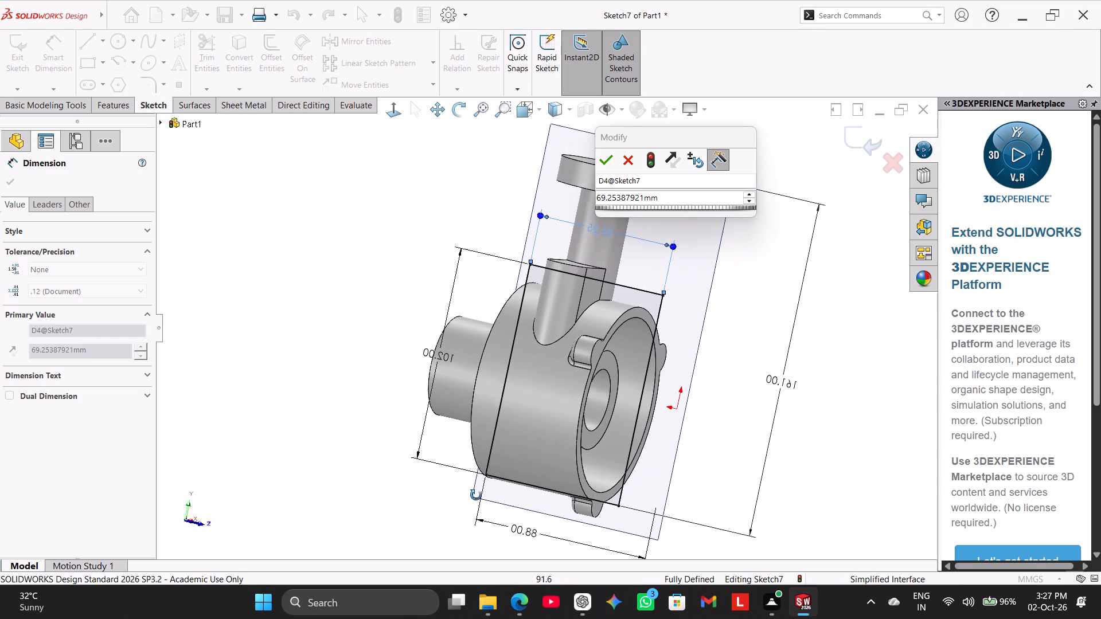
pyautogui.moveTo(476, 495); pyautogui.dragTo(489, 496, button='middle')
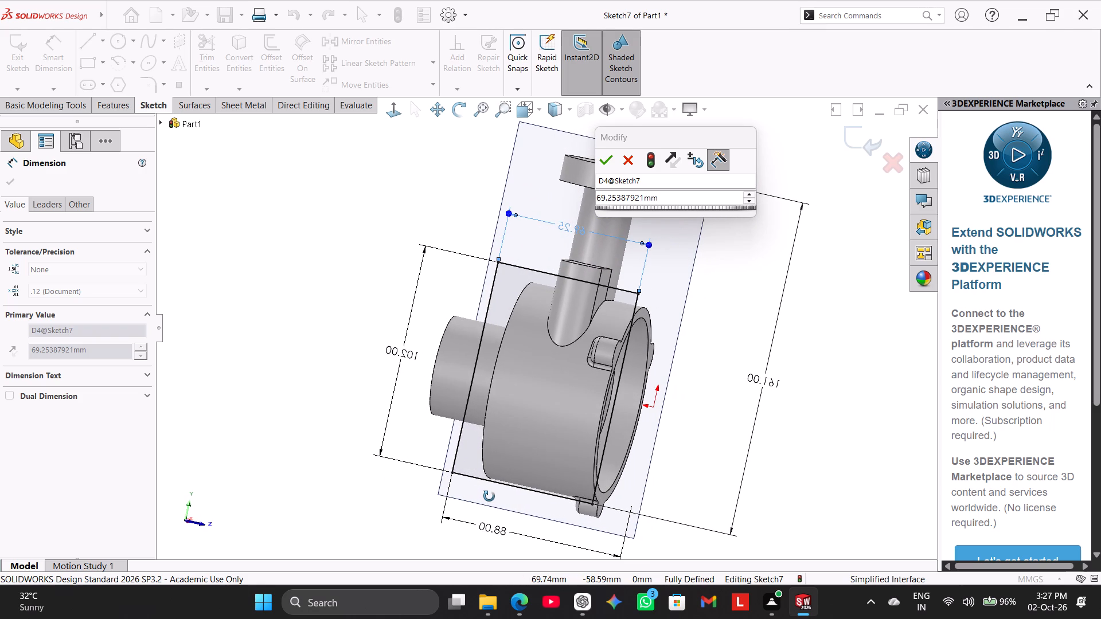
pyautogui.moveTo(489, 496); pyautogui.dragTo(488, 497, button='middle')
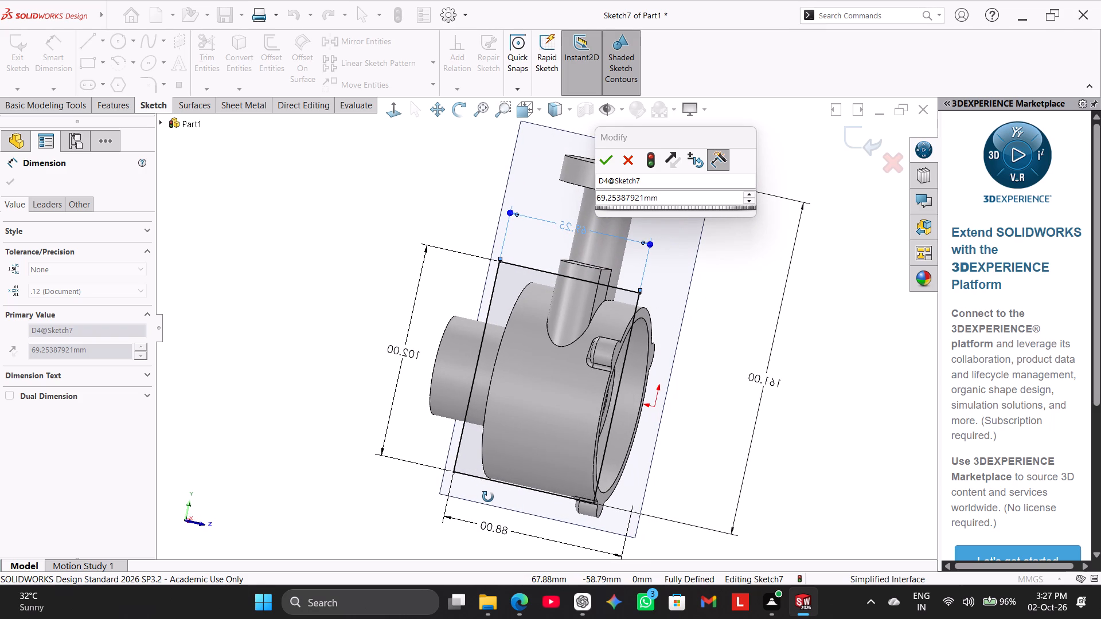
pyautogui.moveTo(488, 497); pyautogui.dragTo(439, 583, button='middle')
pyautogui.moveTo(435, 384); pyautogui.dragTo(440, 415, button='middle')
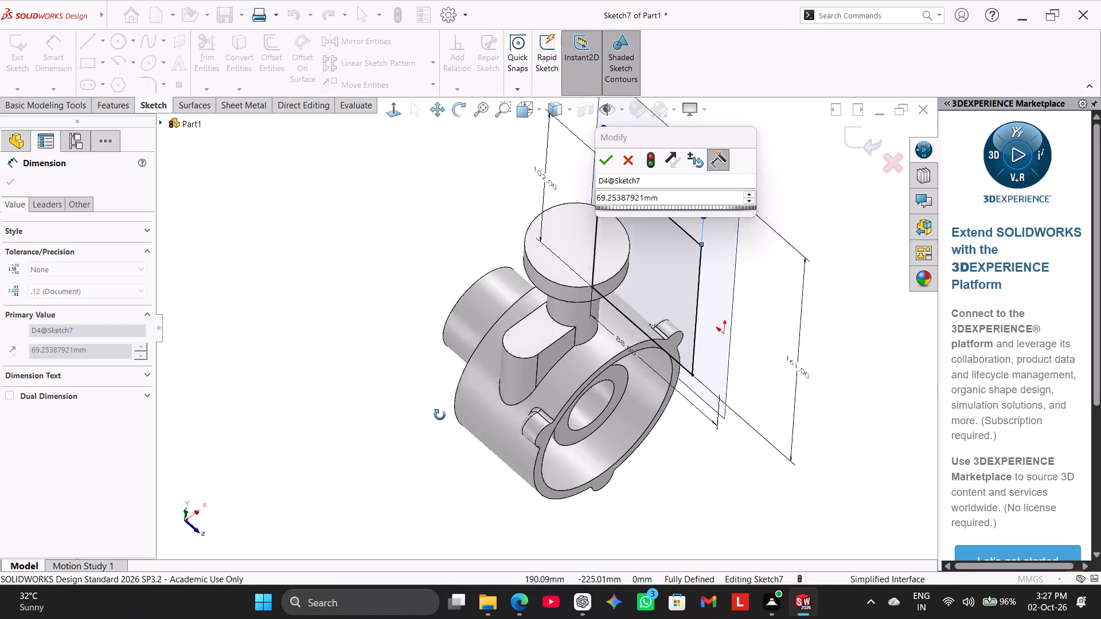
pyautogui.moveTo(440, 415); pyautogui.dragTo(454, 501, button='middle')
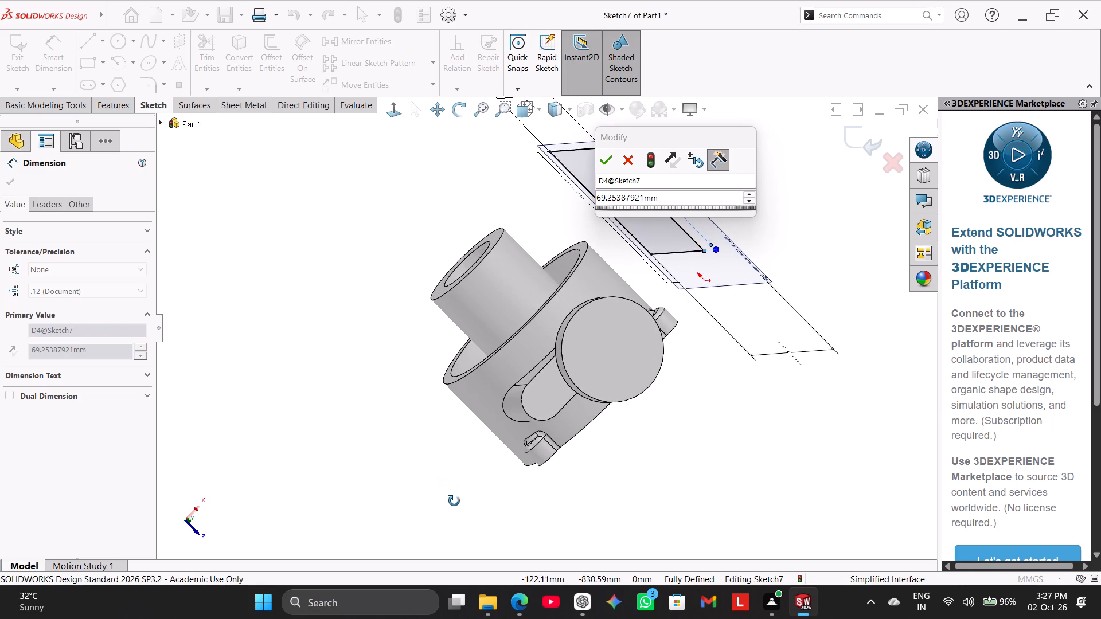
pyautogui.moveTo(454, 501); pyautogui.dragTo(450, 510, button='middle')
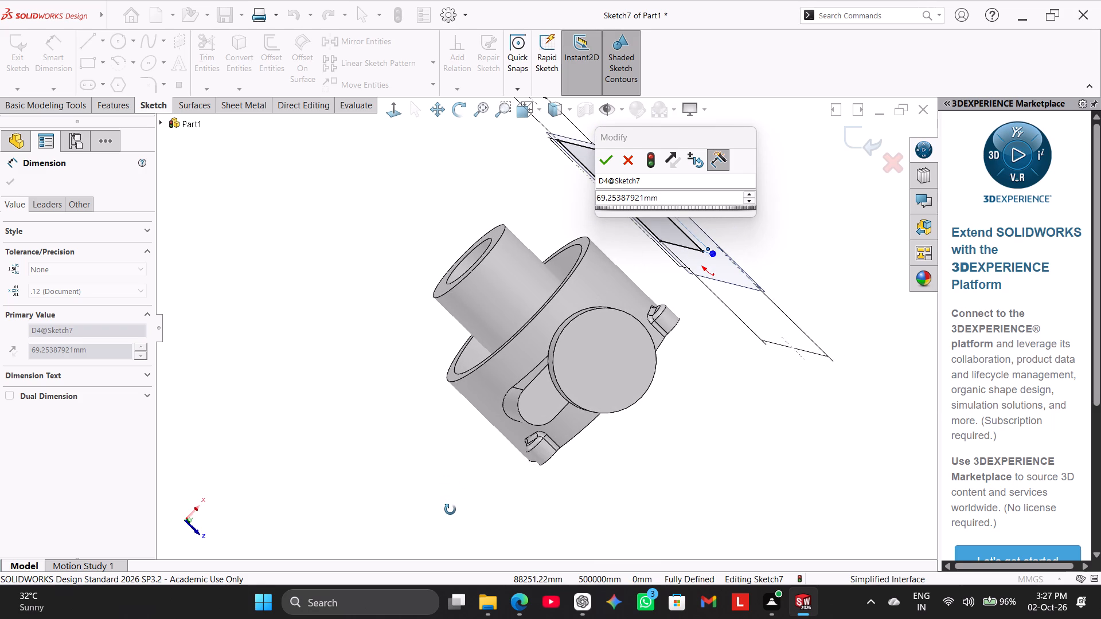
pyautogui.moveTo(450, 510); pyautogui.dragTo(424, 502, button='middle')
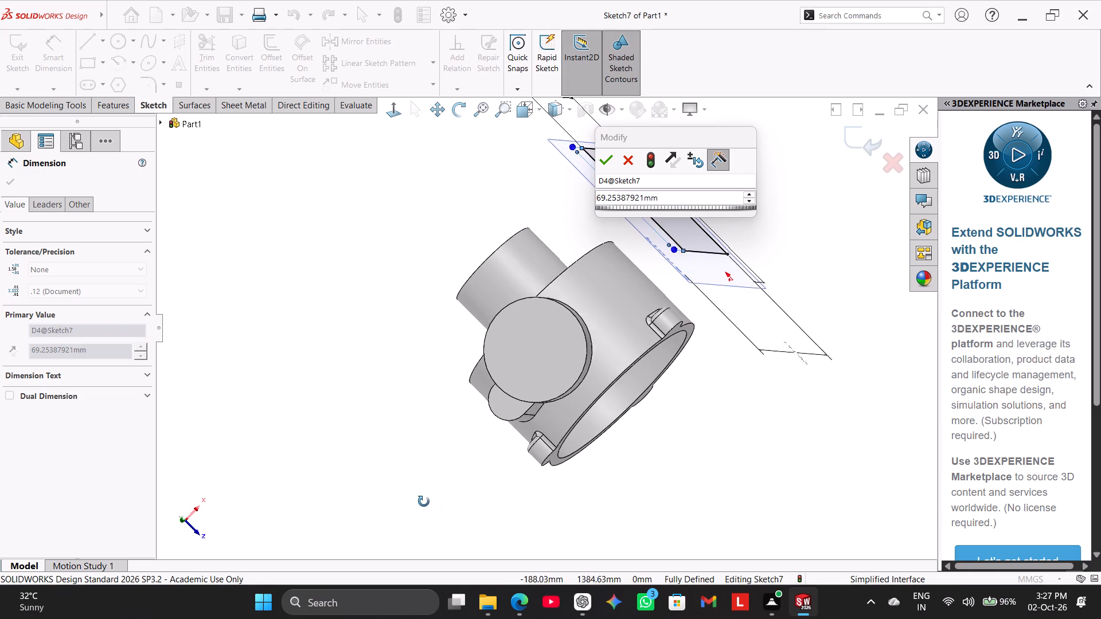
pyautogui.moveTo(424, 502); pyautogui.dragTo(430, 499, button='middle')
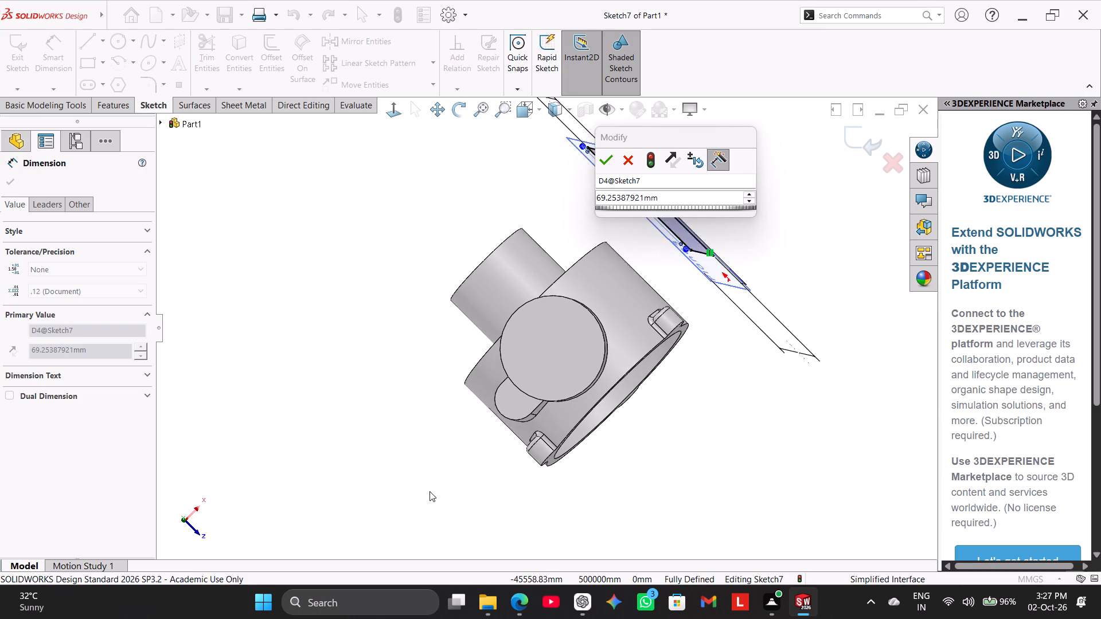
pyautogui.middleClick(430, 491)
pyautogui.scroll(2, 430, 489)
pyautogui.moveTo(427, 476); pyautogui.dragTo(416, 463, button='middle')
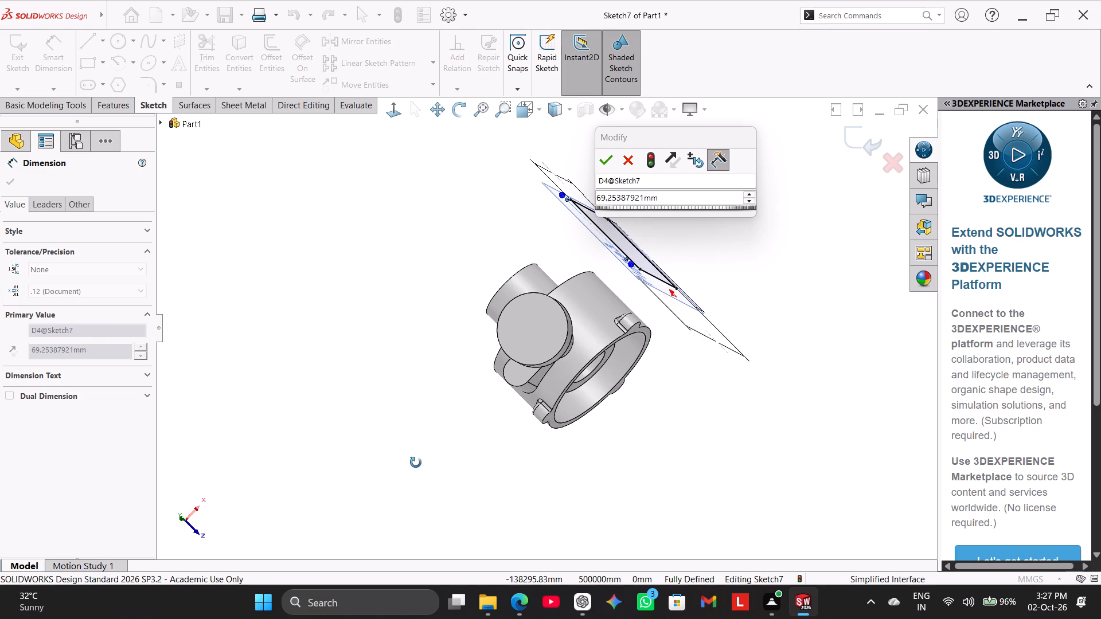
pyautogui.moveTo(416, 463); pyautogui.dragTo(400, 471, button='middle')
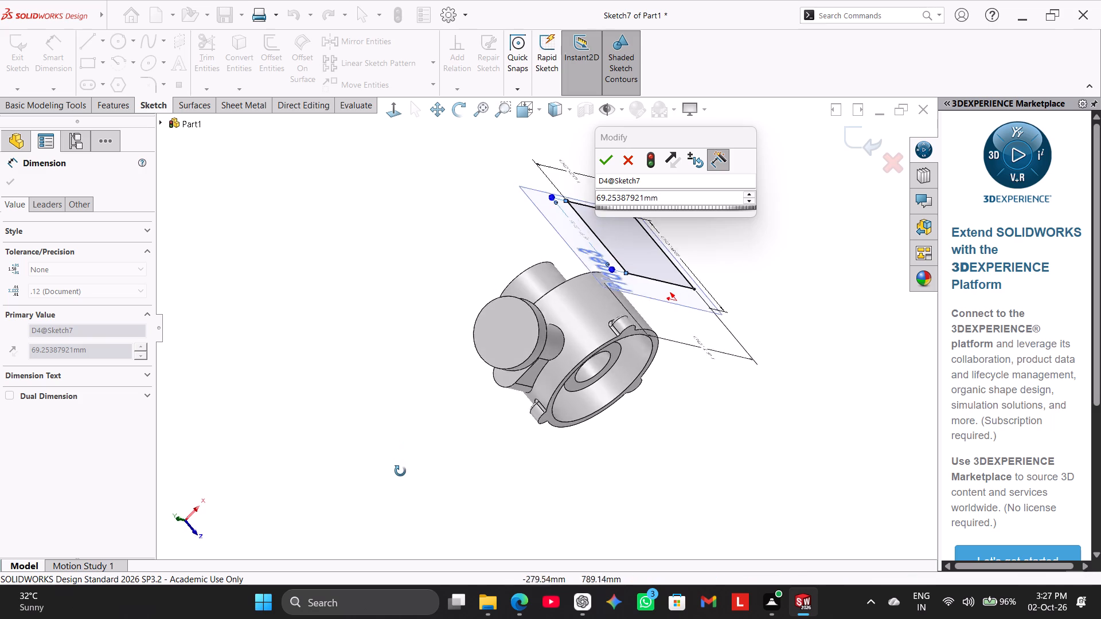
pyautogui.moveTo(400, 471); pyautogui.dragTo(393, 480, button='middle')
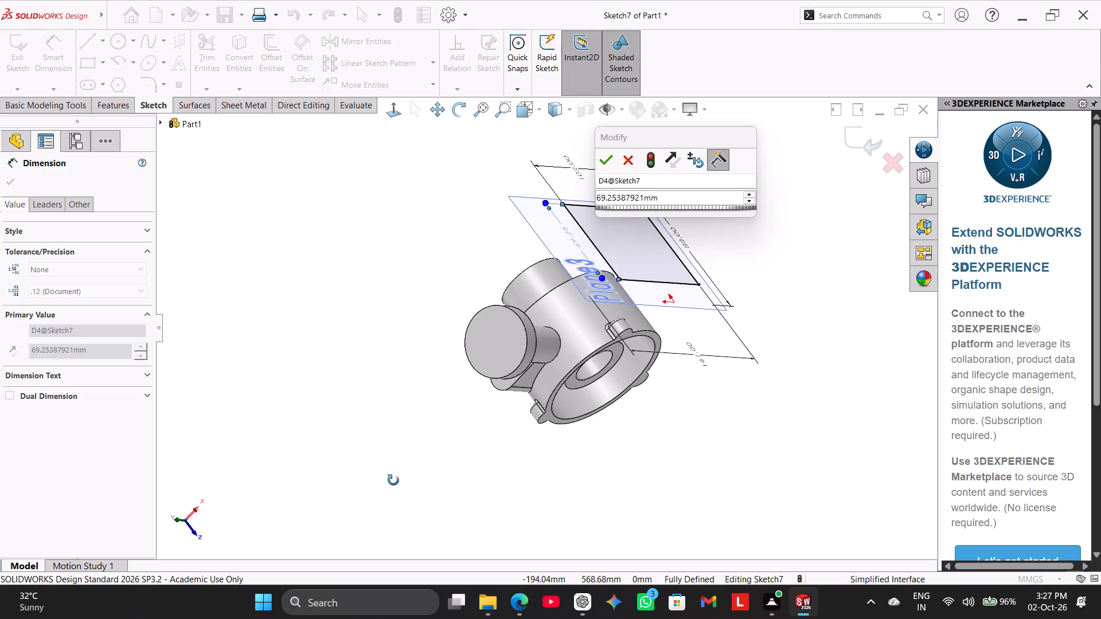
pyautogui.moveTo(393, 480); pyautogui.dragTo(306, 539, button='middle')
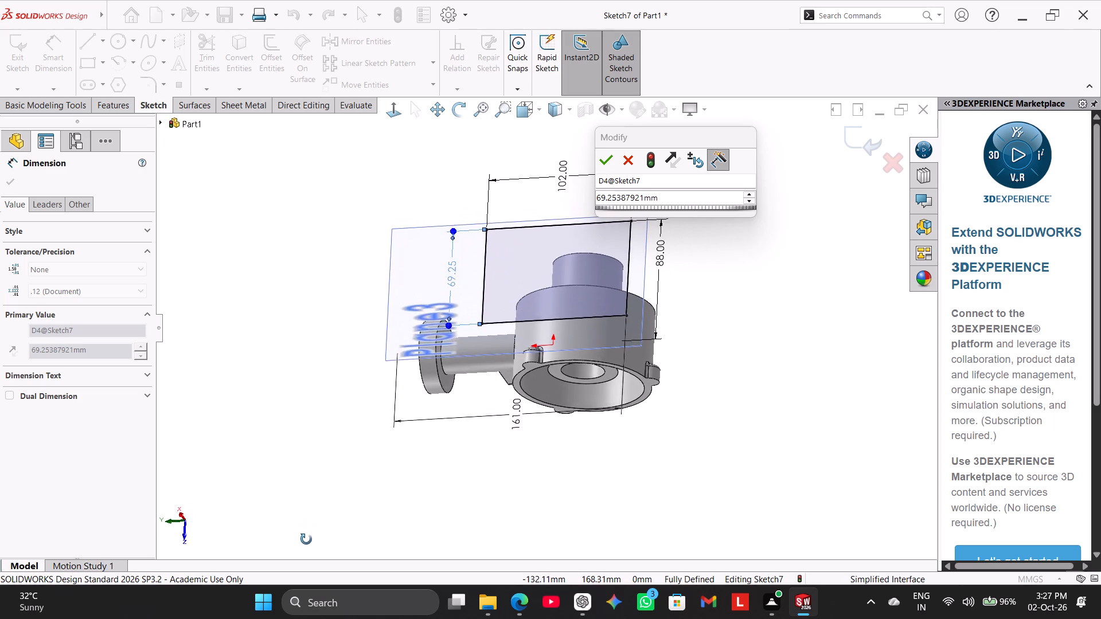
pyautogui.moveTo(306, 539); pyautogui.dragTo(306, 540, button='middle')
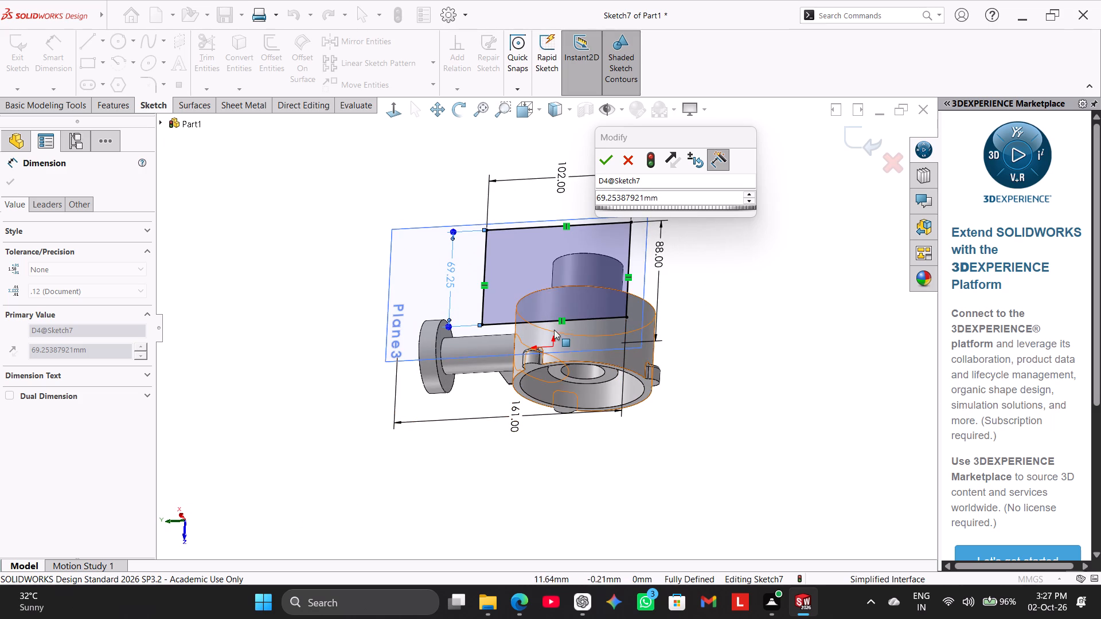
pyautogui.moveTo(343, 385); pyautogui.dragTo(434, 413, button='middle')
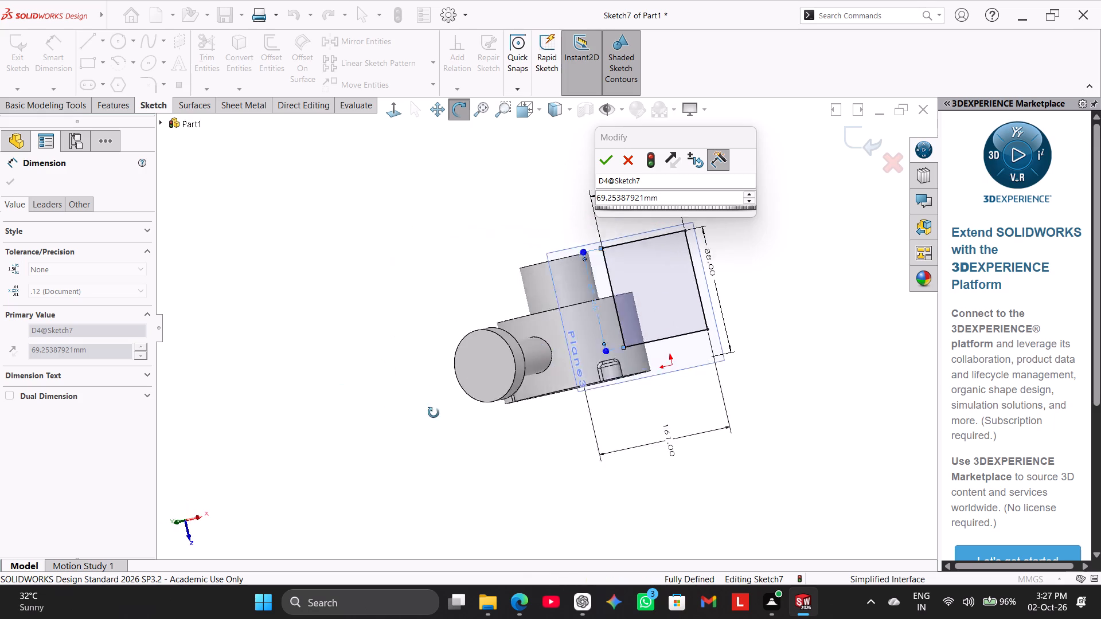
pyautogui.moveTo(434, 413); pyautogui.dragTo(464, 414, button='middle')
# Set the rectangle's width to 46 mm and finish dimensioning.
pyautogui.click(401, 117)
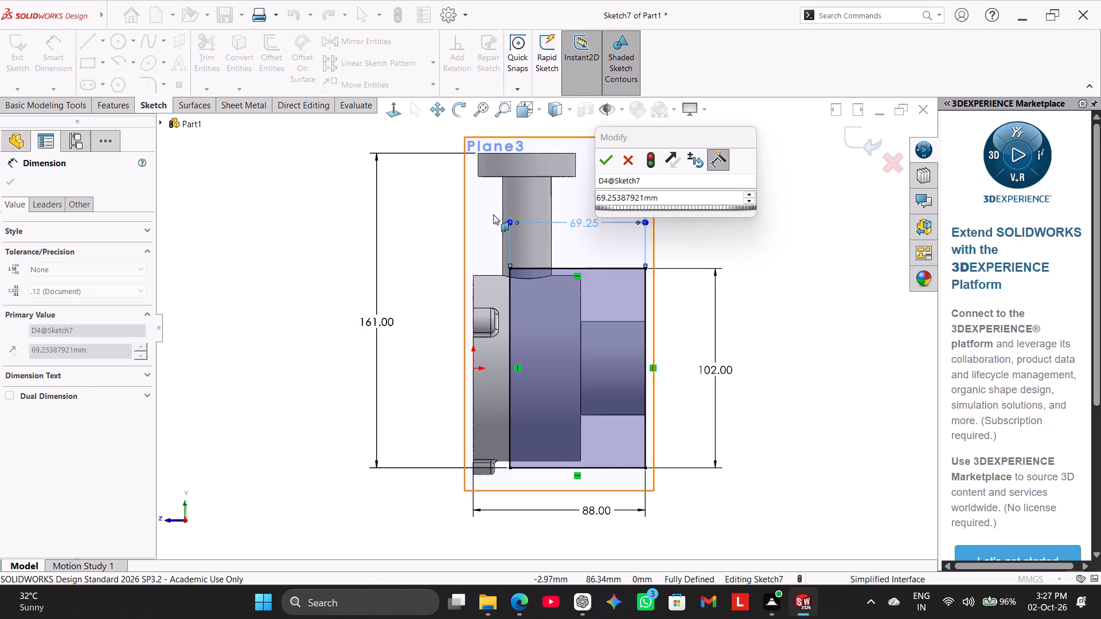
pyautogui.doubleClick(580, 224)
pyautogui.click(580, 224)
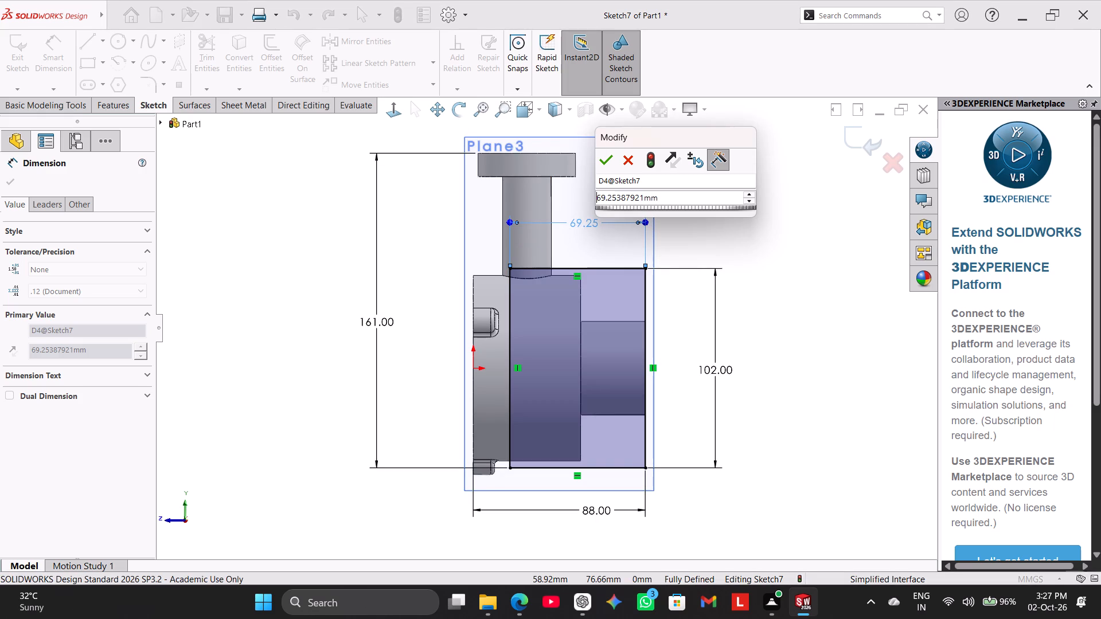
pyautogui.doubleClick(614, 200)
pyautogui.write('46')
pyautogui.press('Return')
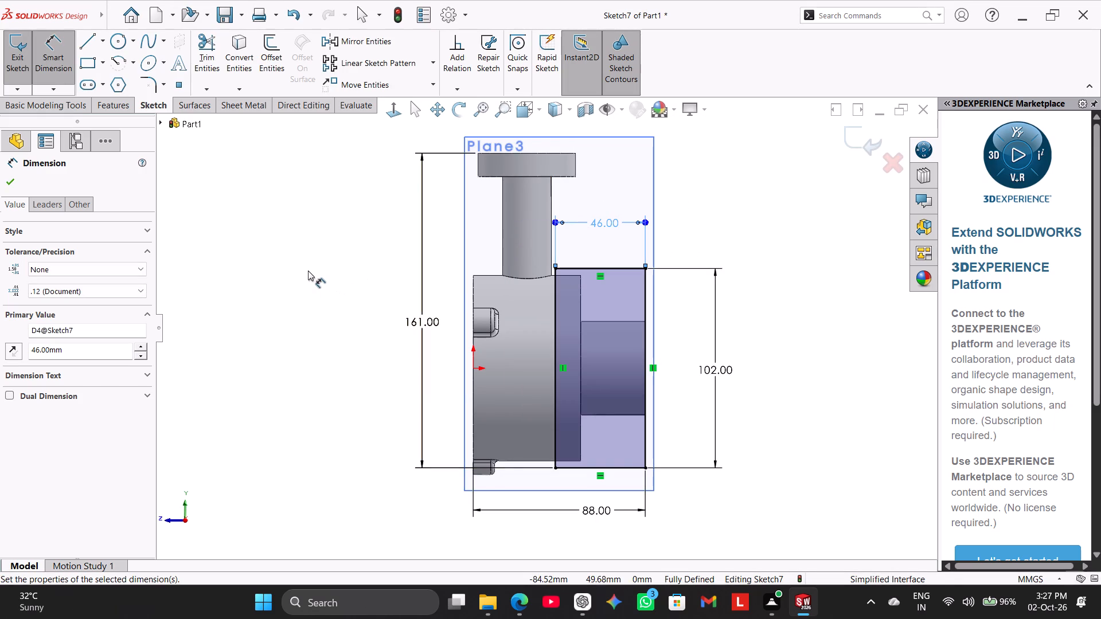
pyautogui.rightClick(308, 271)
pyautogui.click(340, 304)
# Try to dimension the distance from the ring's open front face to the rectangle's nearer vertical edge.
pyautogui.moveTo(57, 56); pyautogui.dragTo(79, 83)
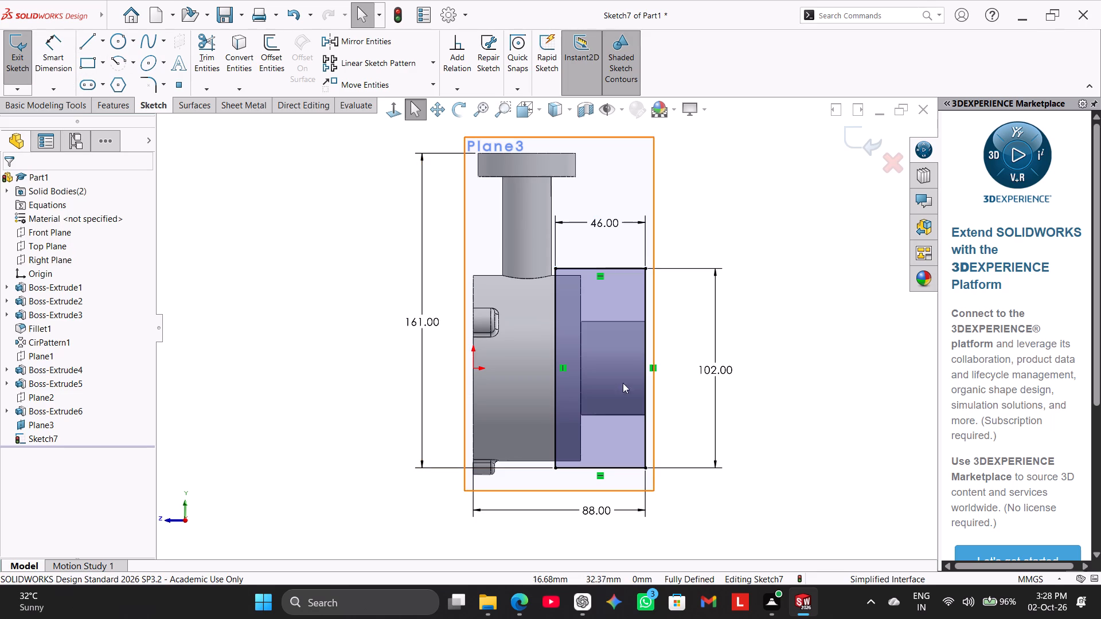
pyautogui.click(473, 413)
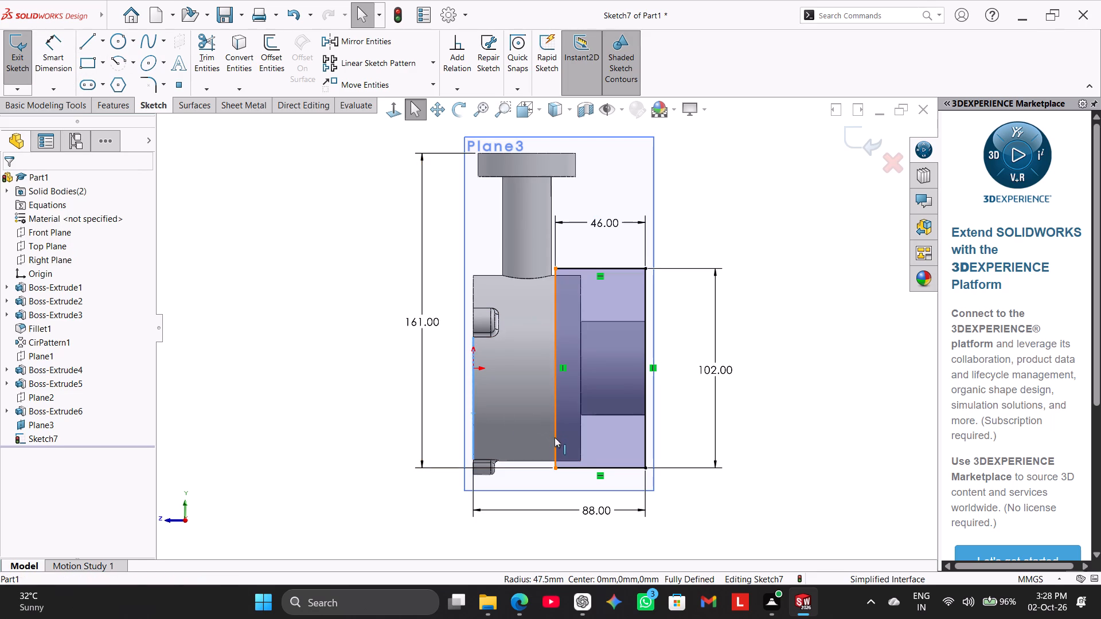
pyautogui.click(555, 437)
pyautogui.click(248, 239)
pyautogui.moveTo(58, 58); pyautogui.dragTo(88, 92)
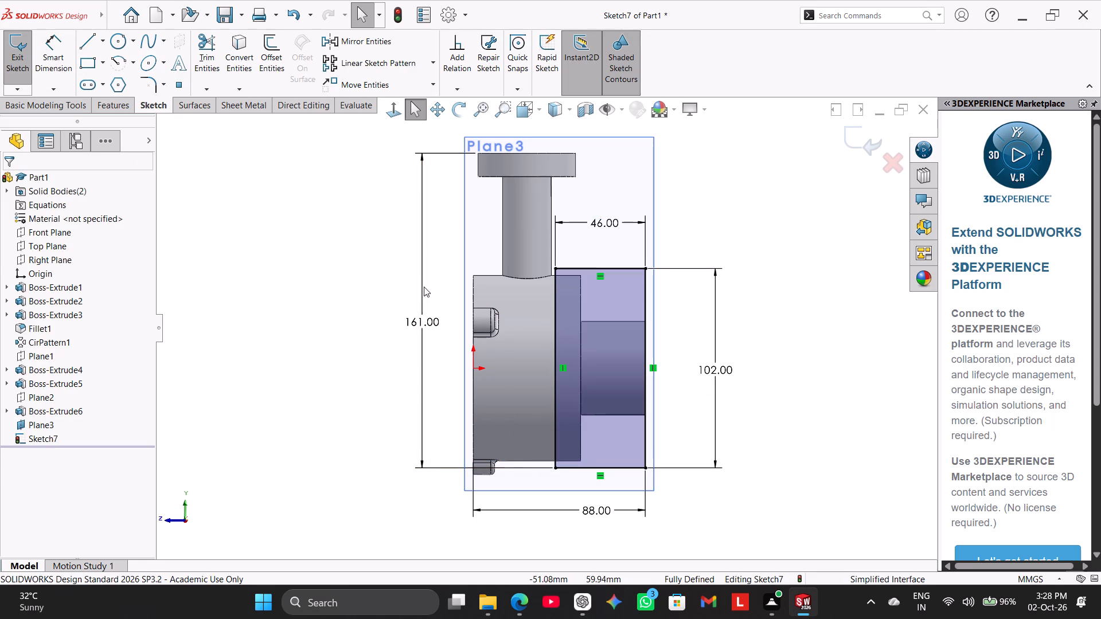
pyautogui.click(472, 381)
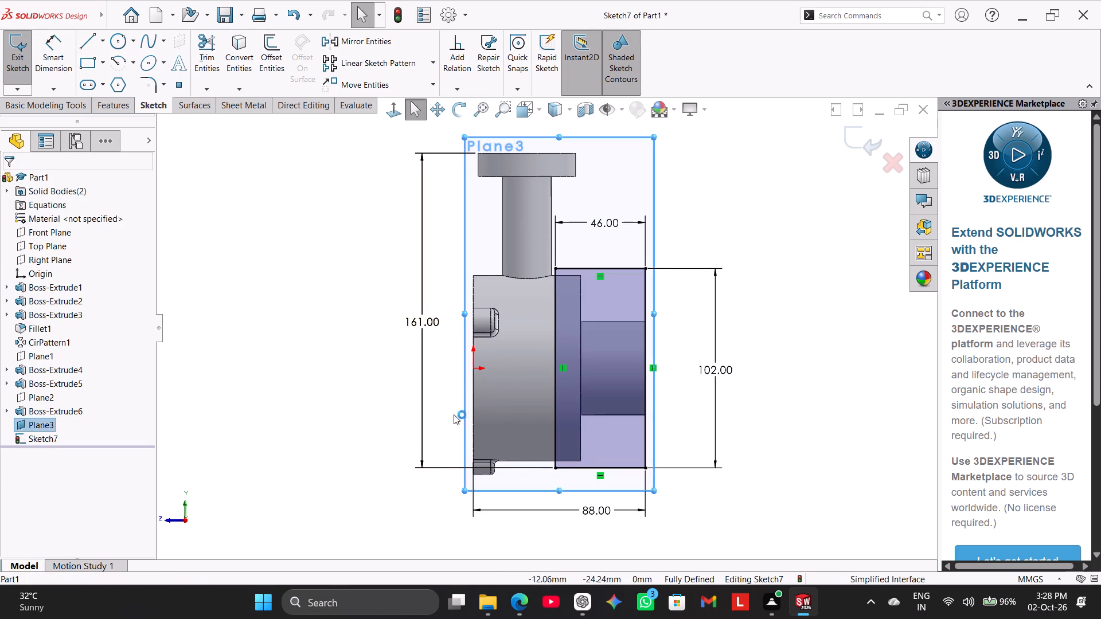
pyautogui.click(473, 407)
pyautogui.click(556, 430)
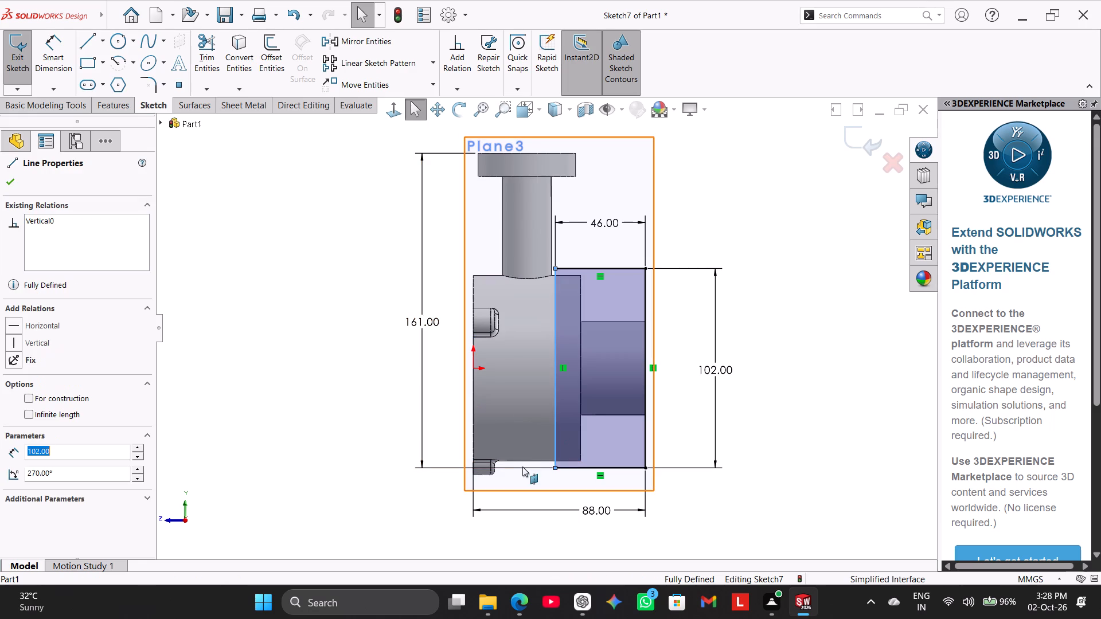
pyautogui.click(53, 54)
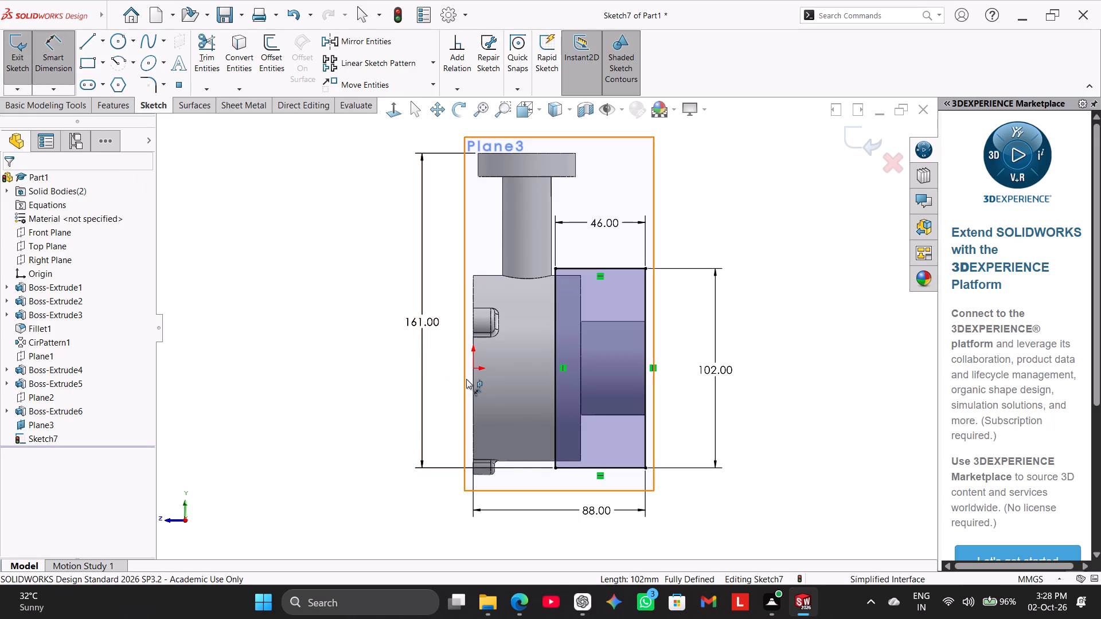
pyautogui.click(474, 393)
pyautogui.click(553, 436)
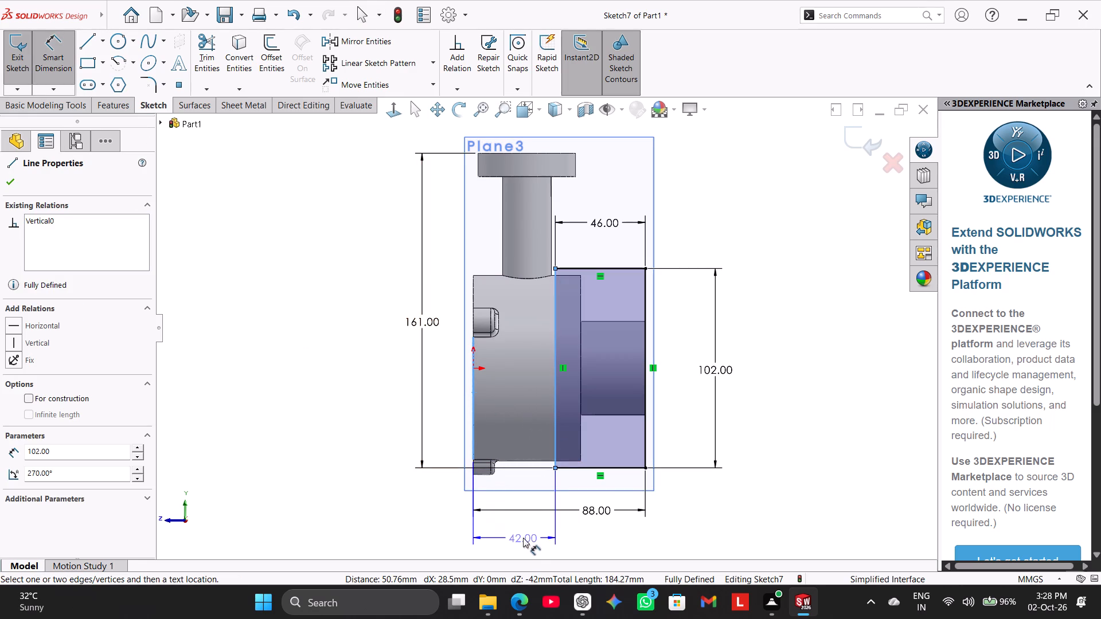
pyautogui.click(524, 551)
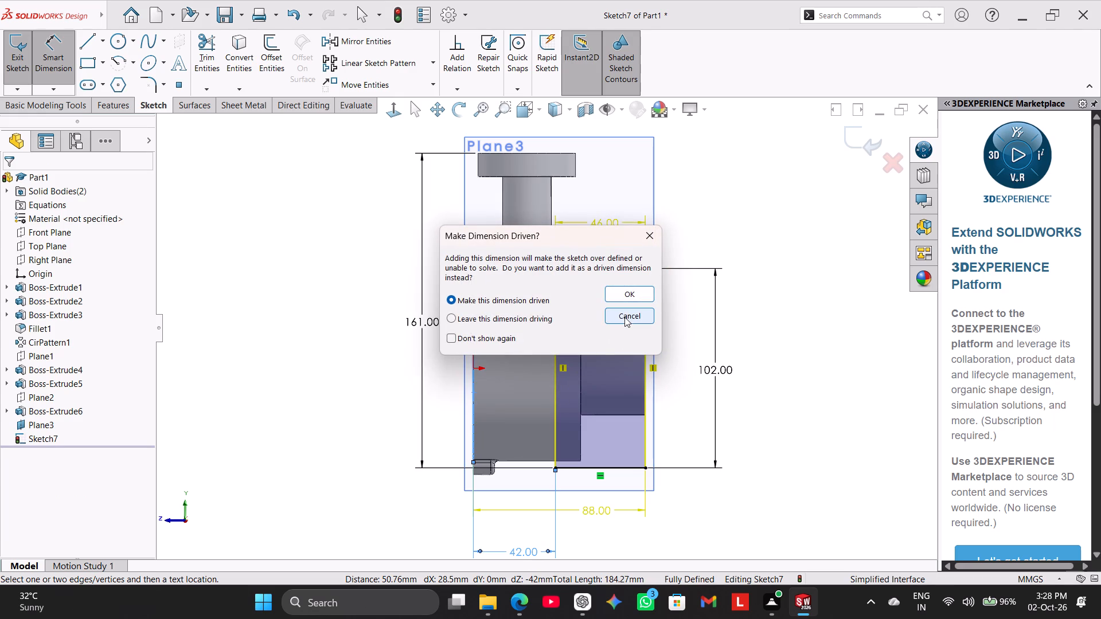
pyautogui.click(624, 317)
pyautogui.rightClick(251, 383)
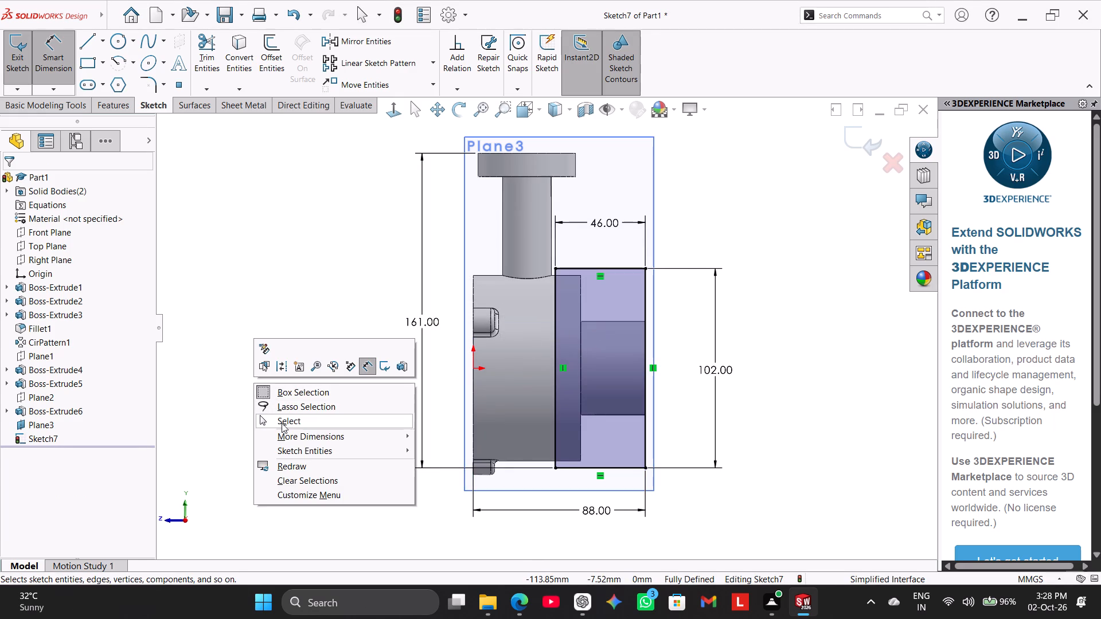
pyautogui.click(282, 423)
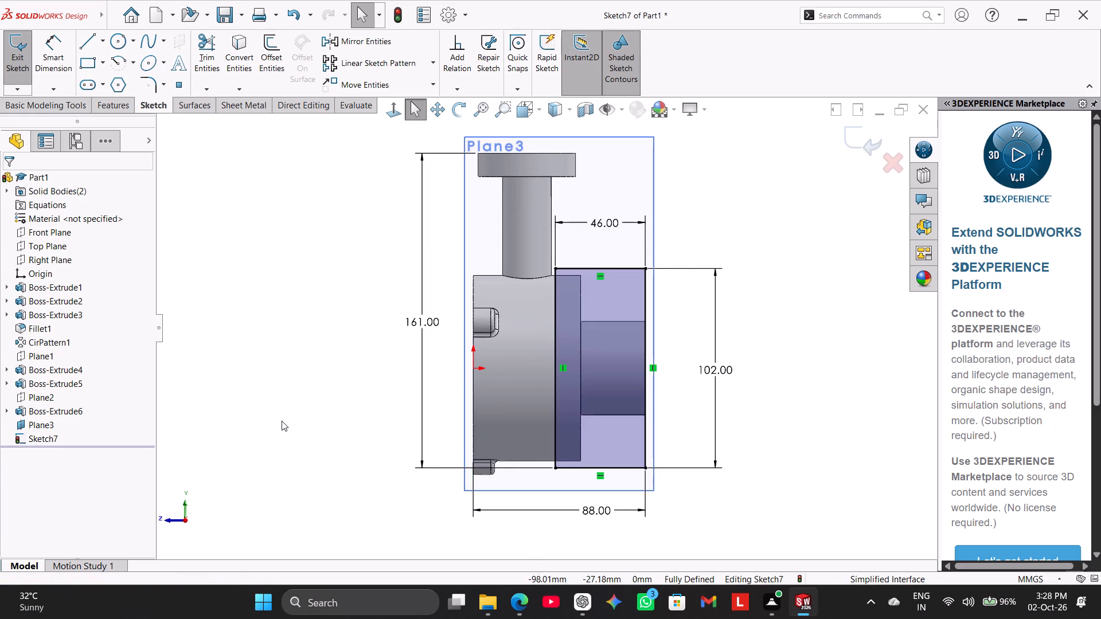
# Set the distance from the ring's open front face to the rectangle's far vertical edge to 81 mm.
pyautogui.moveTo(303, 266); pyautogui.dragTo(308, 453, button='middle')
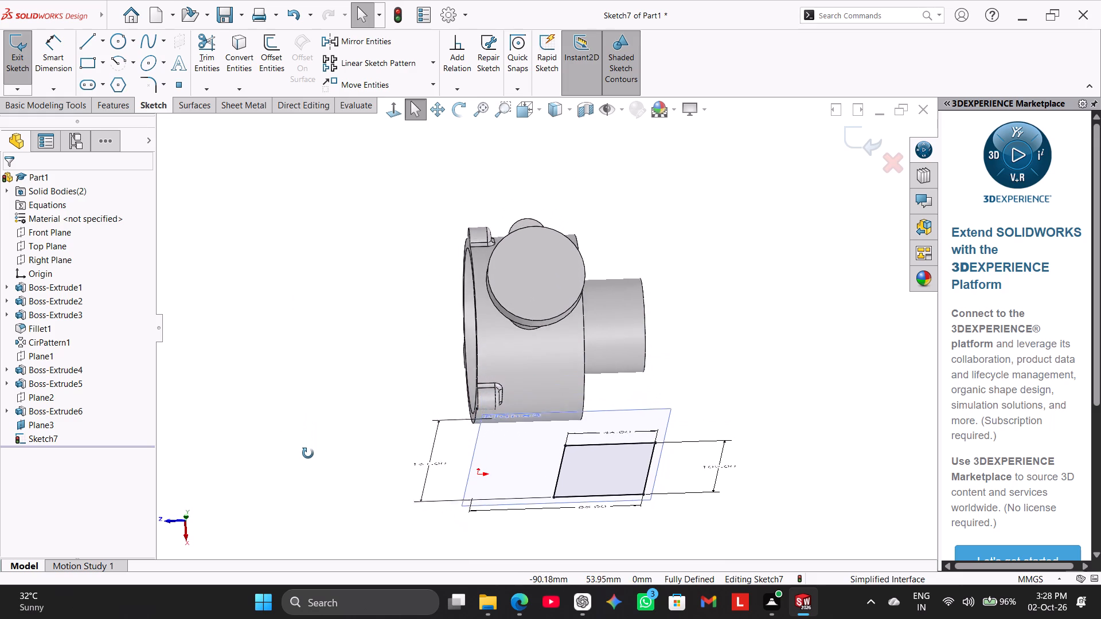
pyautogui.moveTo(308, 453); pyautogui.dragTo(309, 480, button='middle')
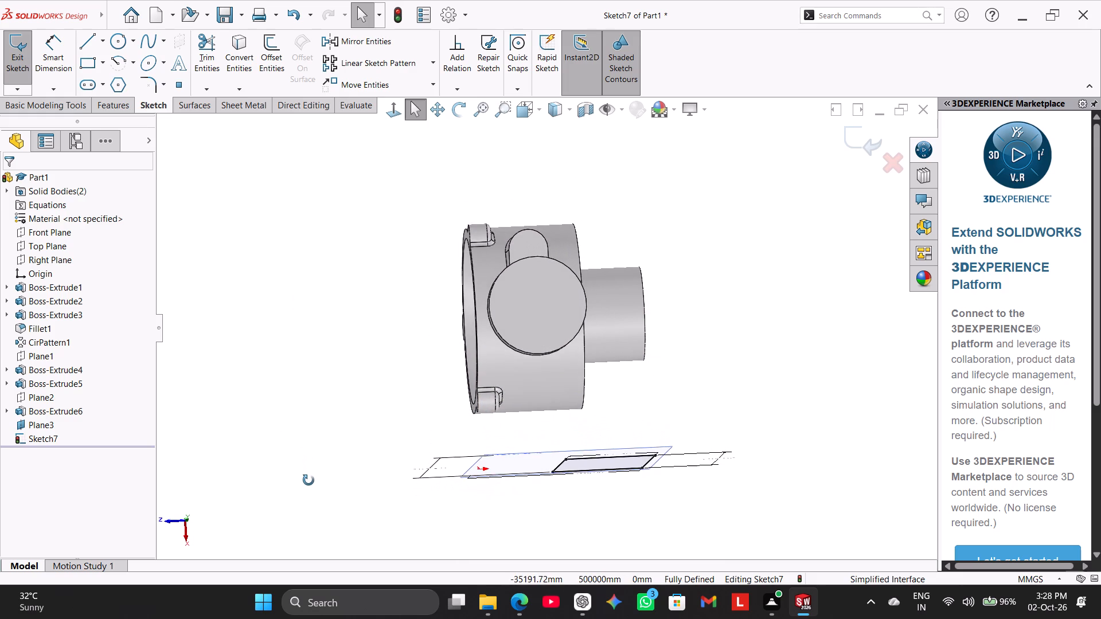
pyautogui.moveTo(309, 480); pyautogui.dragTo(309, 469, button='middle')
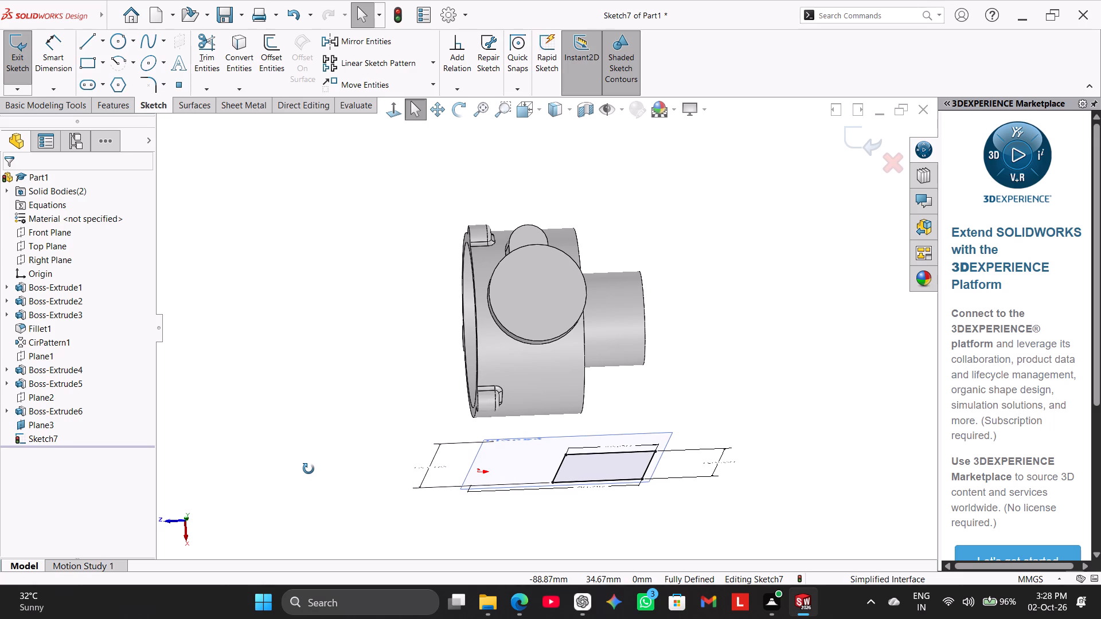
pyautogui.moveTo(309, 469); pyautogui.dragTo(304, 352, button='middle')
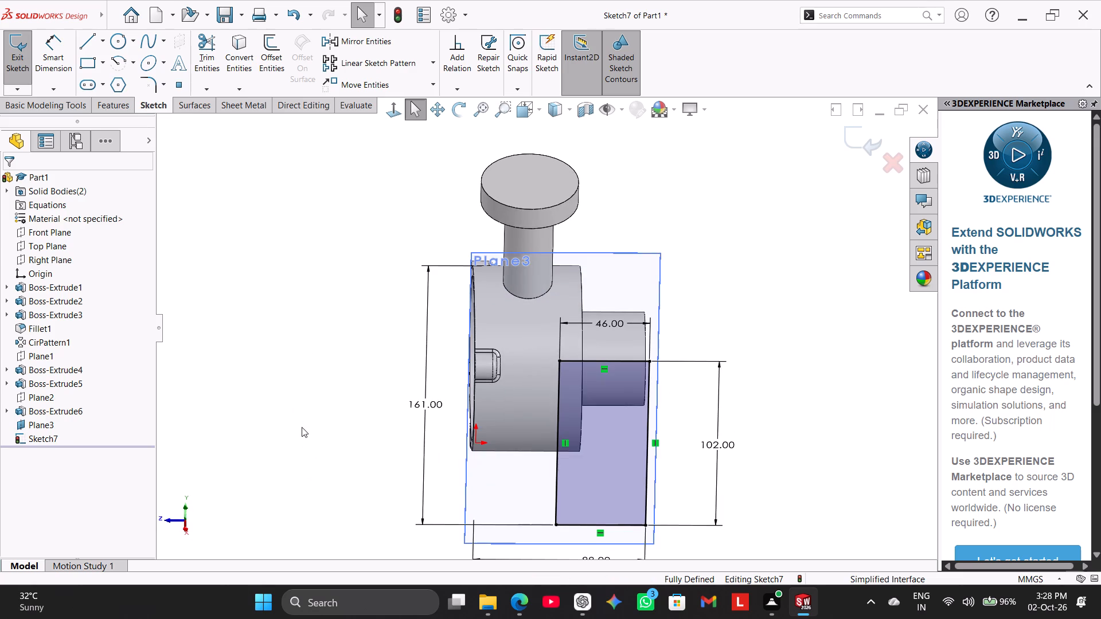
pyautogui.moveTo(302, 428); pyautogui.dragTo(303, 329, button='middle')
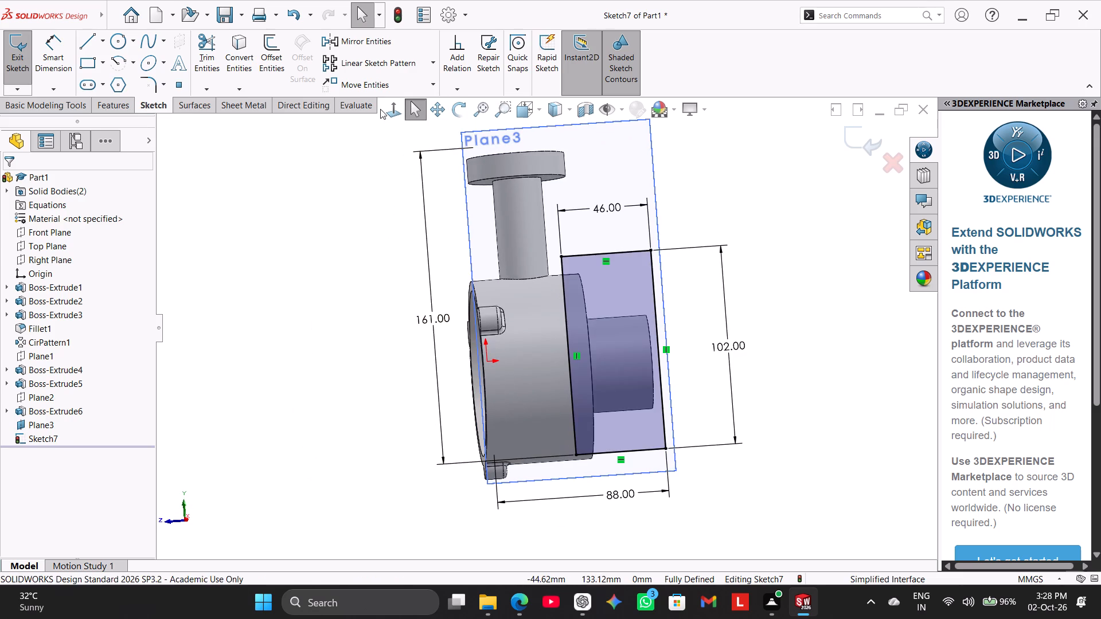
pyautogui.click(392, 113)
pyautogui.click(329, 311)
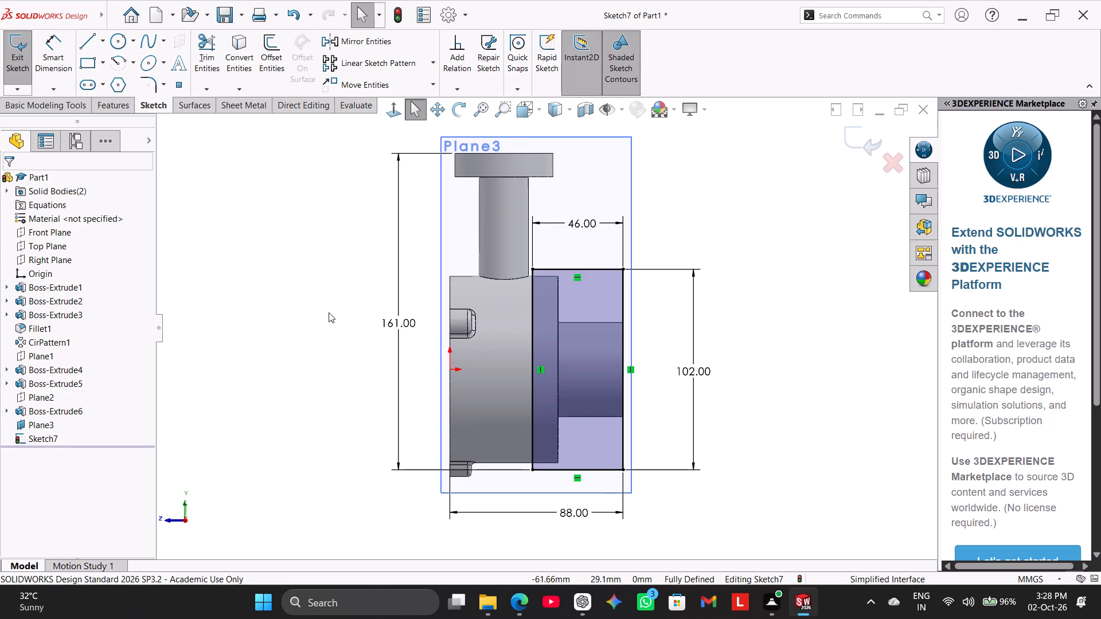
pyautogui.doubleClick(573, 520)
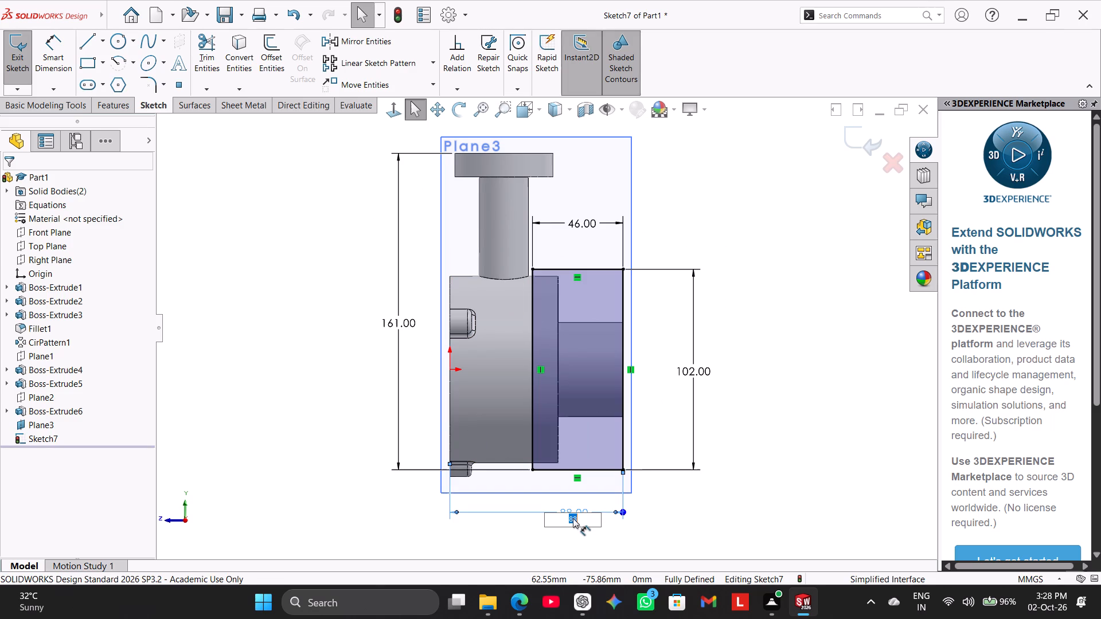
pyautogui.click(573, 518)
pyautogui.write('81')
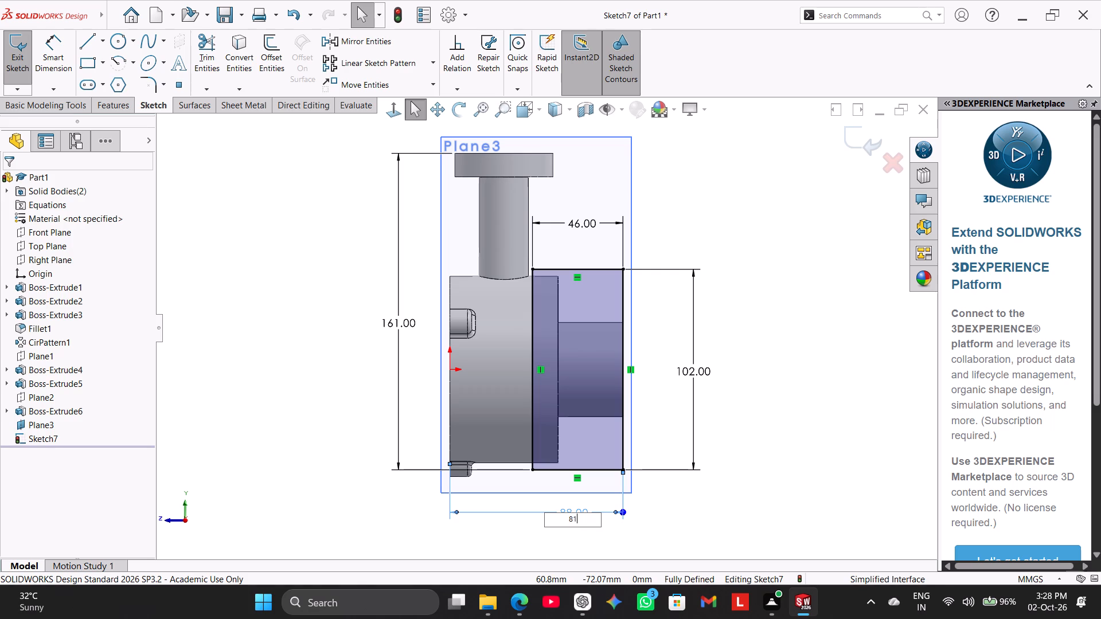
pyautogui.press('Return')
pyautogui.rightClick(301, 347)
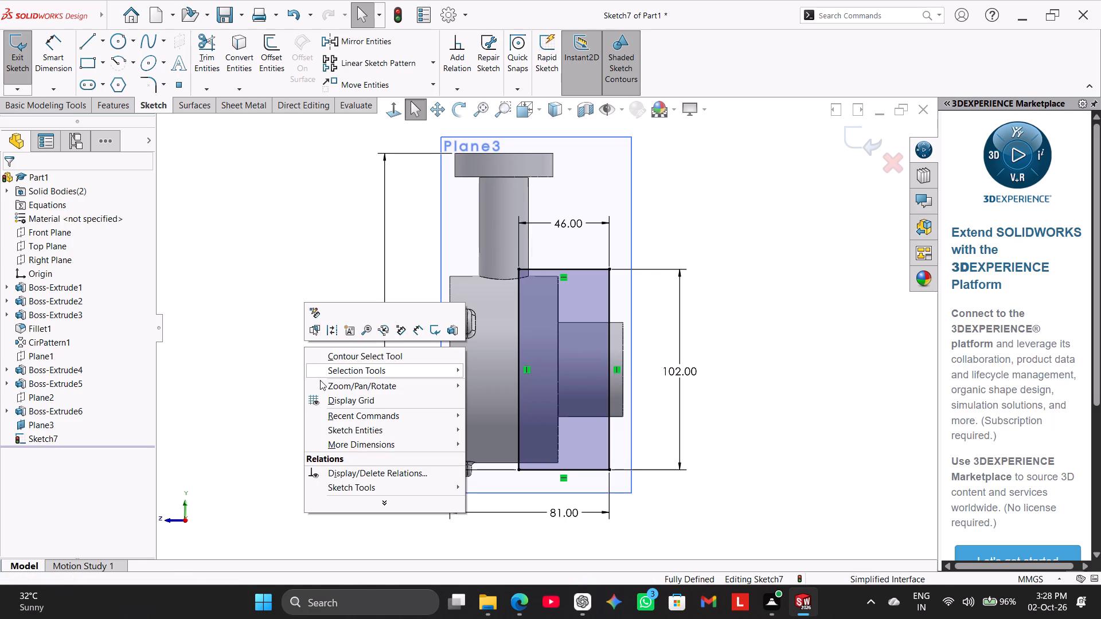
pyautogui.click(282, 347)
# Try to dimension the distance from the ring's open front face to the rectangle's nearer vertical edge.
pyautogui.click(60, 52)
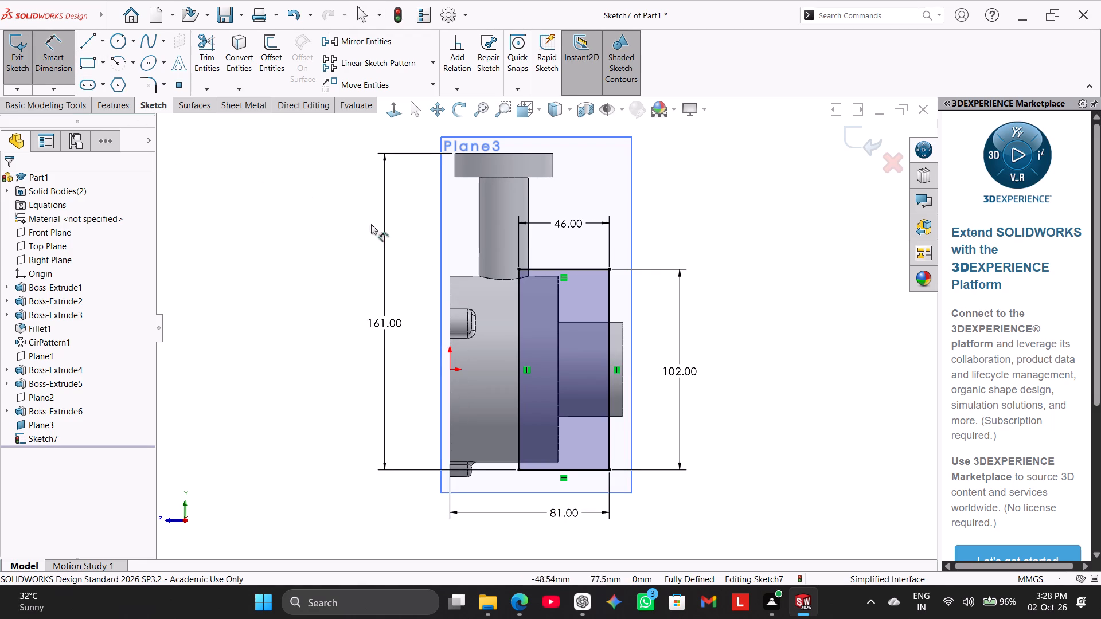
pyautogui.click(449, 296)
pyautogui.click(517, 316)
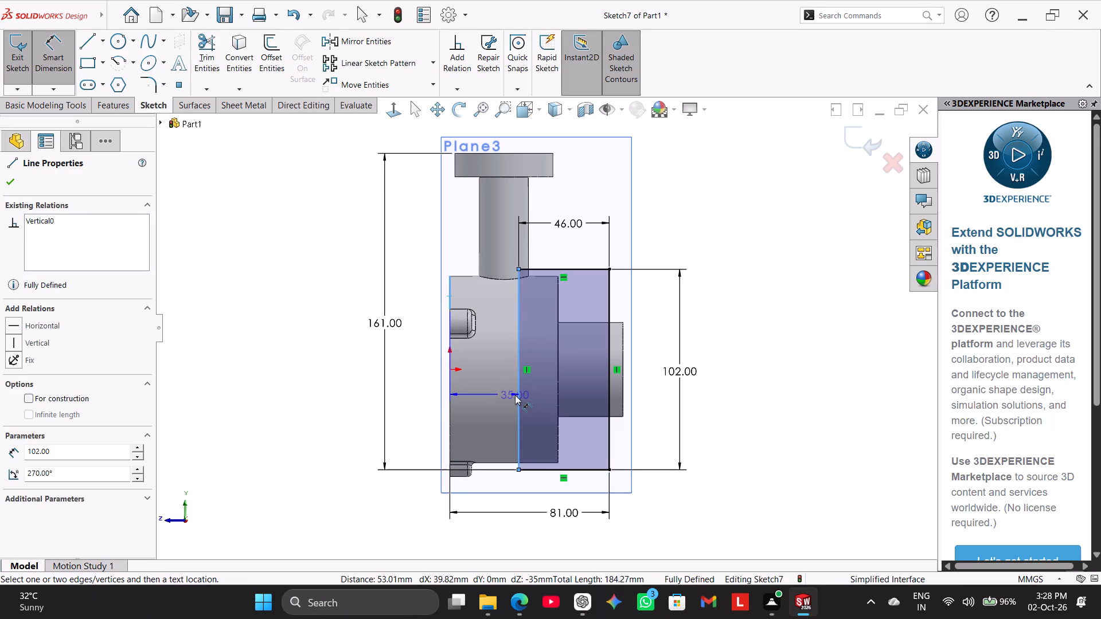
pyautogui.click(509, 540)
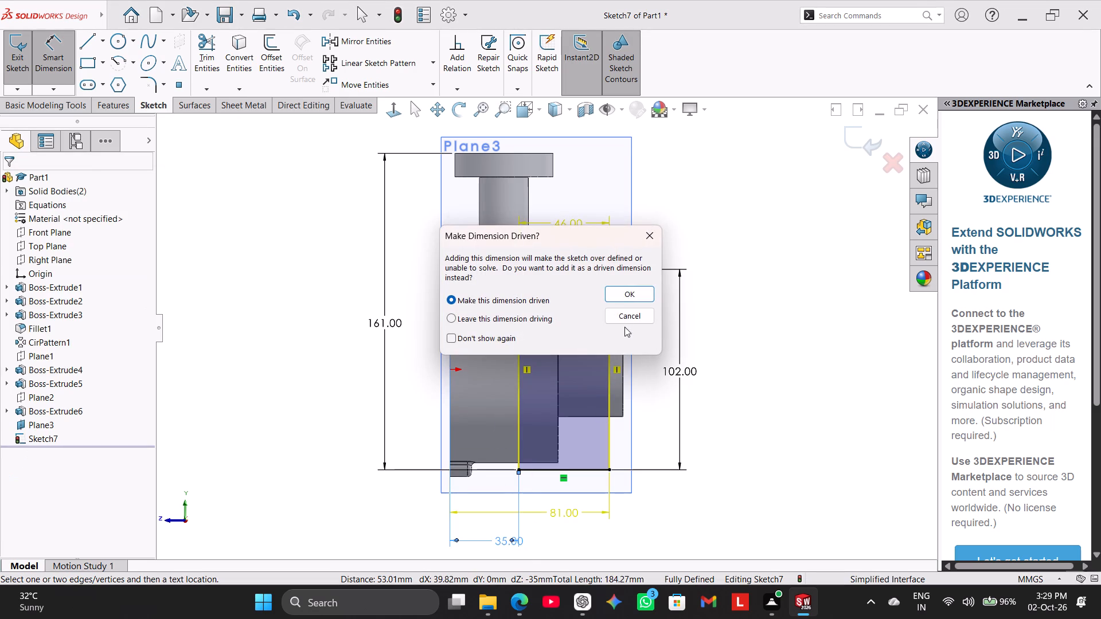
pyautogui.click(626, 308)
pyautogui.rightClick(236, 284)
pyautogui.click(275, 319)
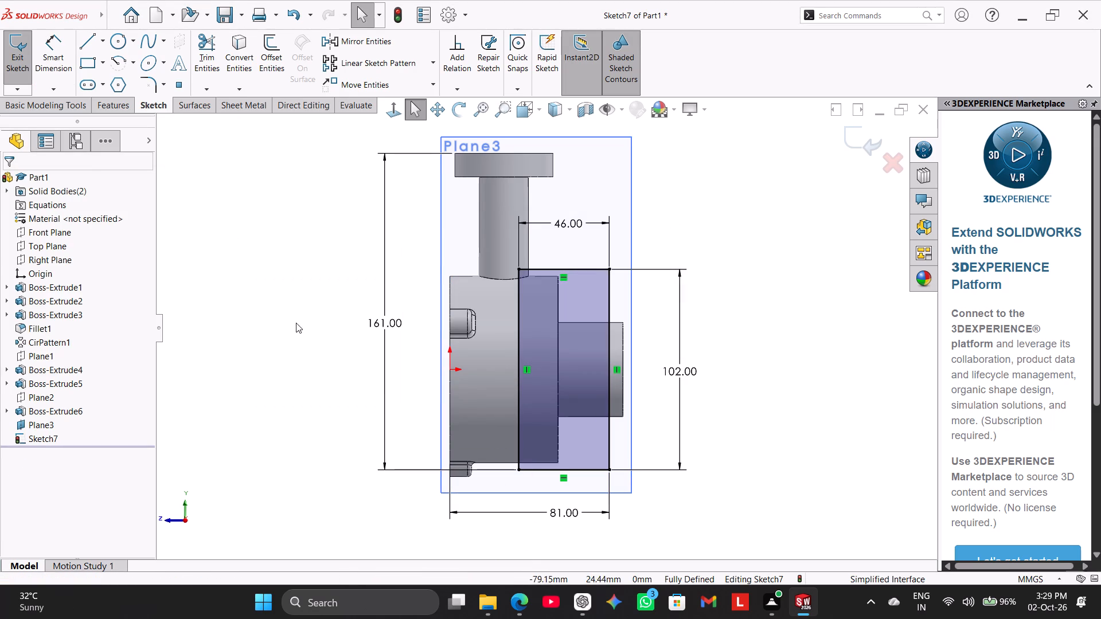
# Sketch an inner rectangle about 36 x 58 mm inside the existing one, with one side on its vertical edge nearer the ring's open face.
pyautogui.moveTo(299, 326); pyautogui.dragTo(370, 381, button='middle')
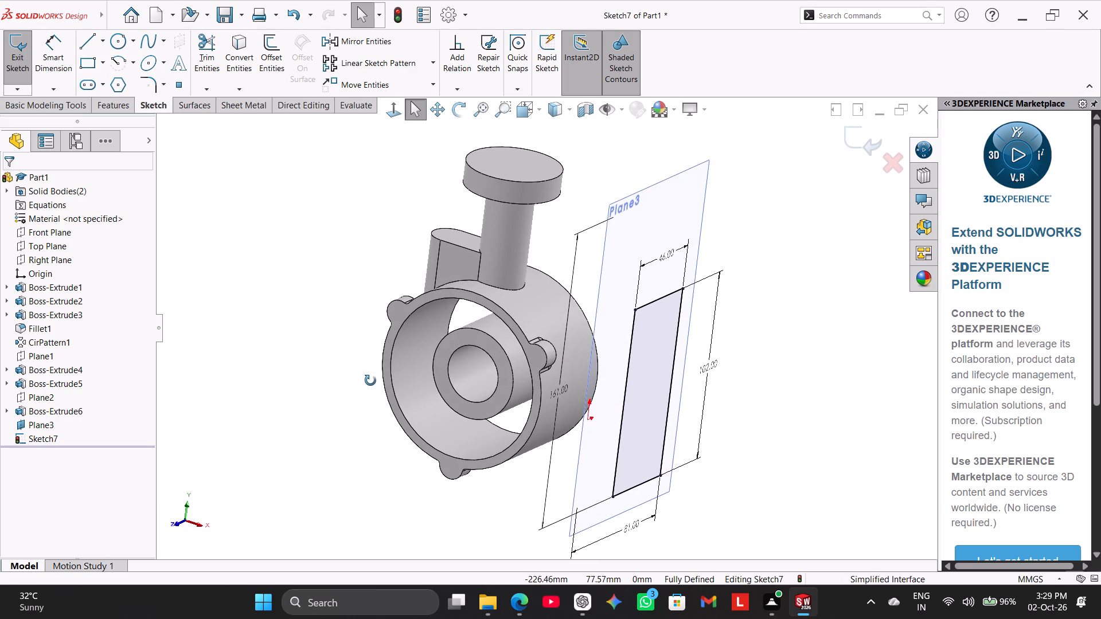
pyautogui.moveTo(370, 381); pyautogui.dragTo(317, 351, button='middle')
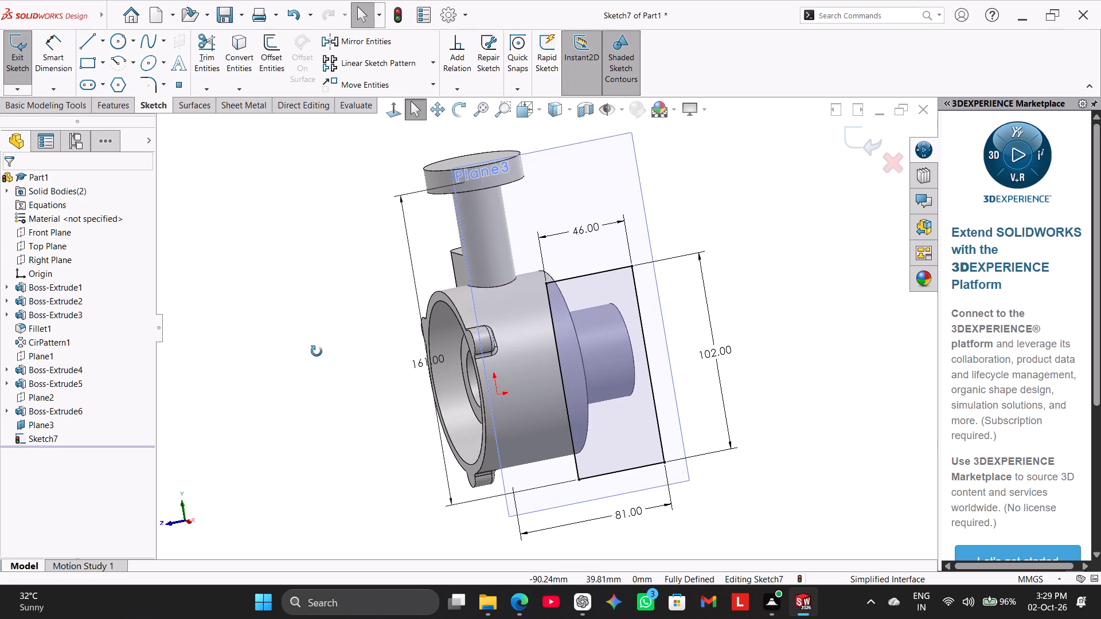
pyautogui.moveTo(317, 351); pyautogui.dragTo(317, 351, button='middle')
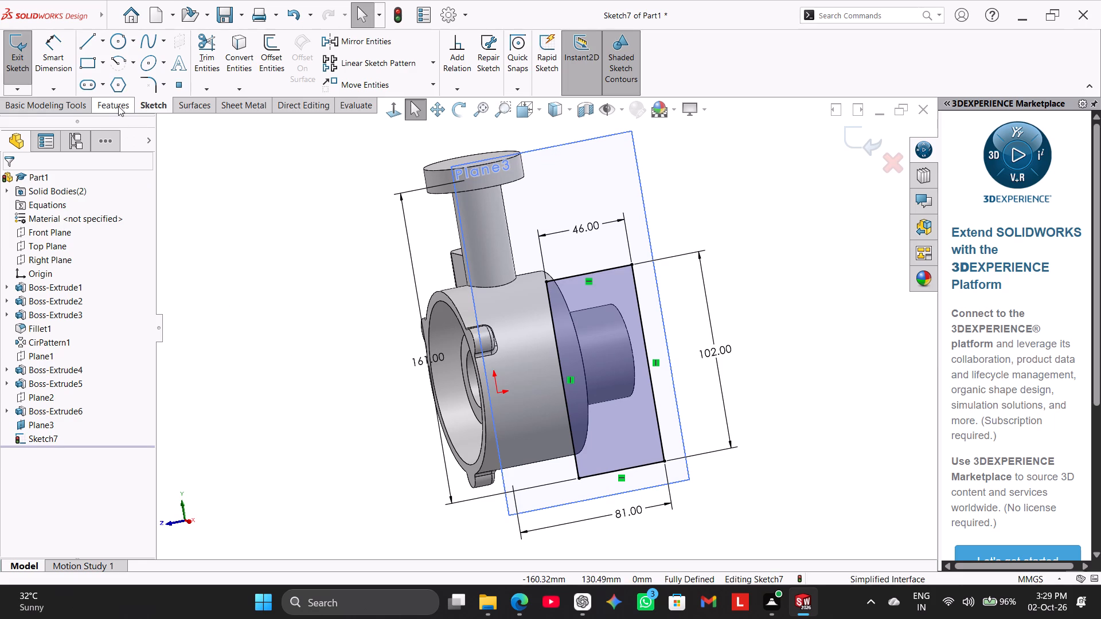
pyautogui.click(393, 111)
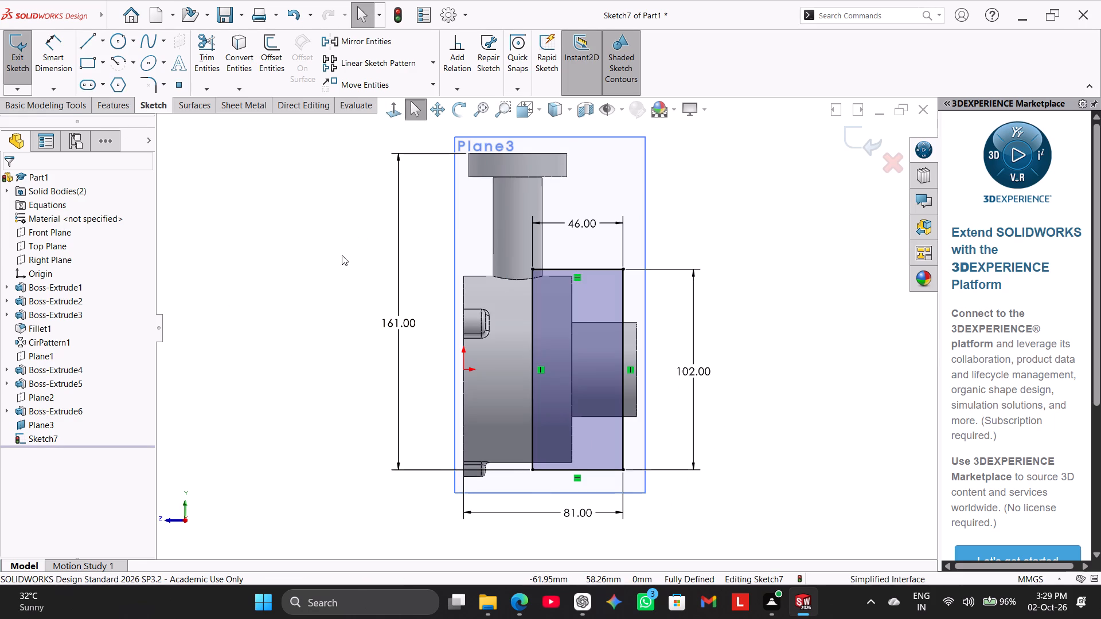
pyautogui.click(342, 255)
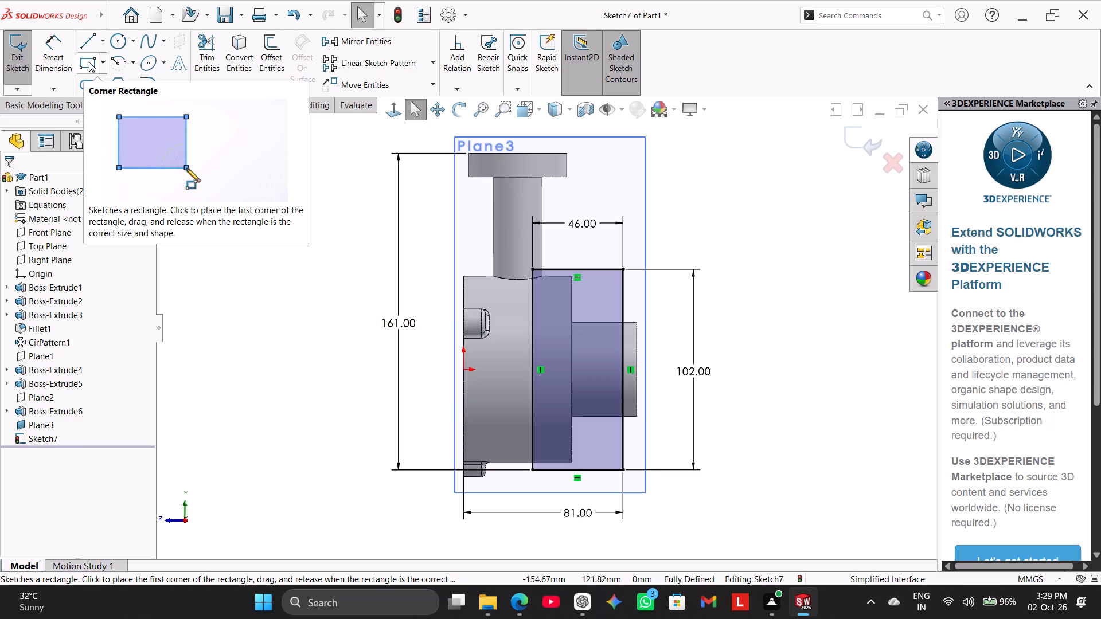
pyautogui.click(89, 62)
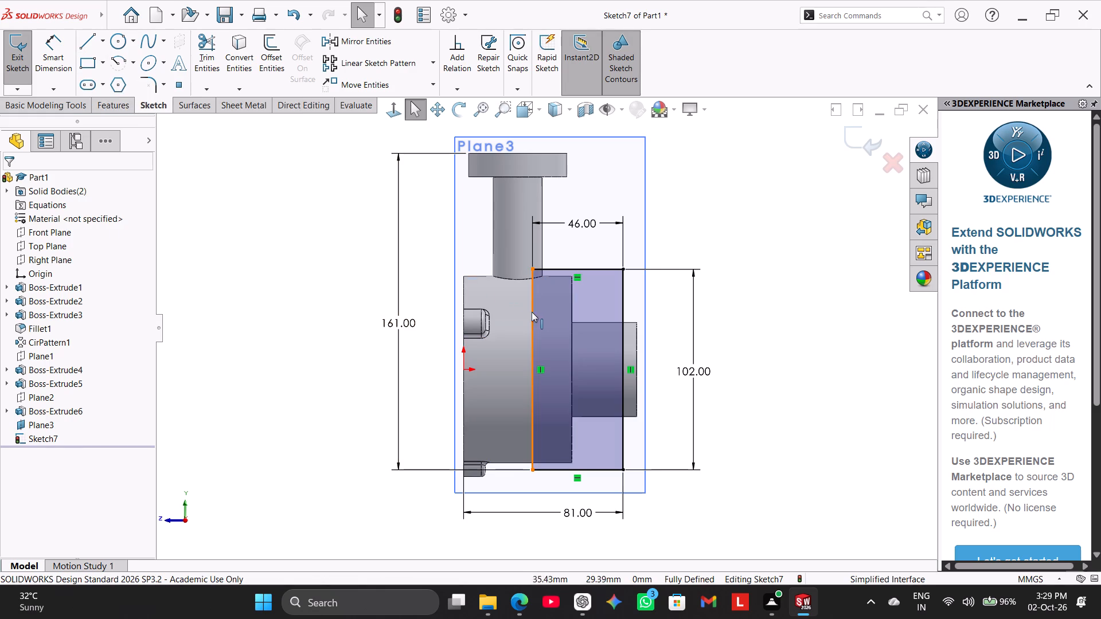
pyautogui.click(80, 62)
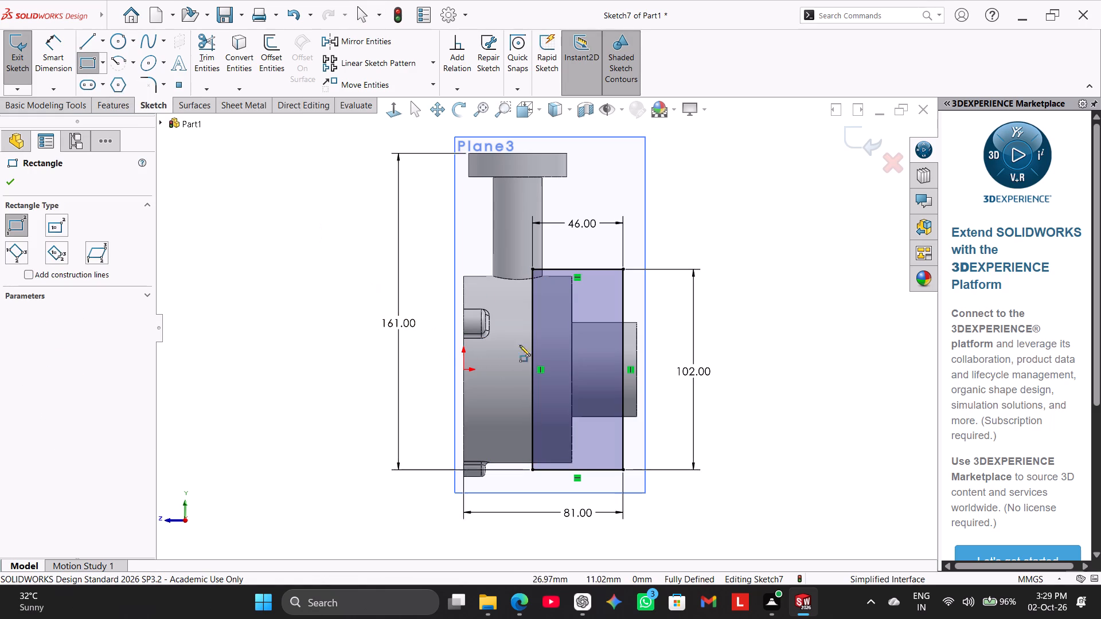
pyautogui.click(532, 308)
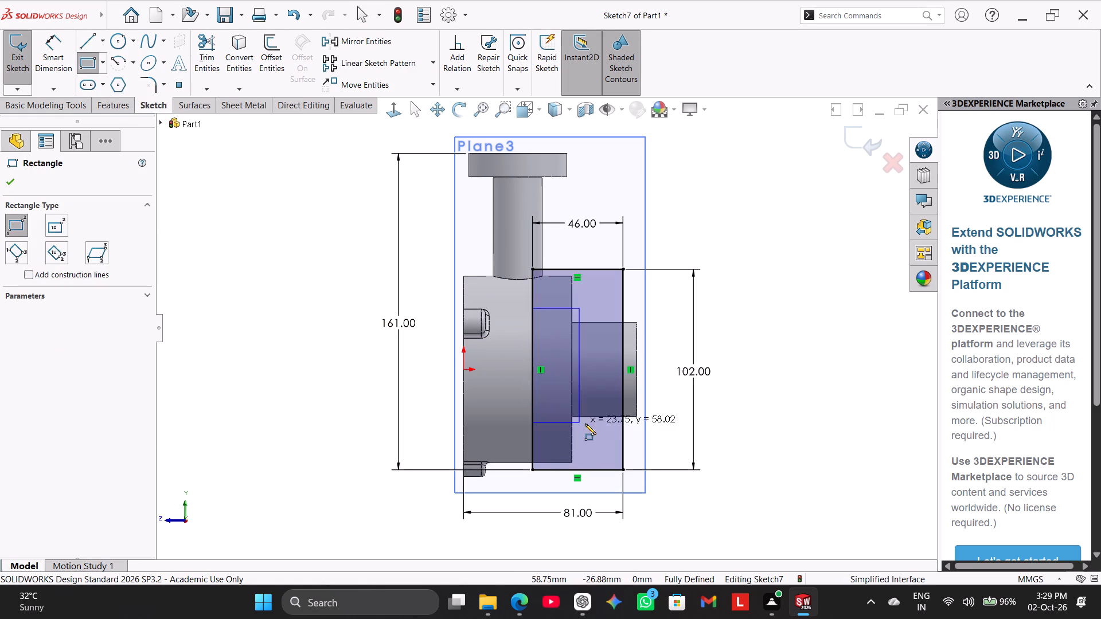
pyautogui.click(596, 423)
pyautogui.rightClick(322, 353)
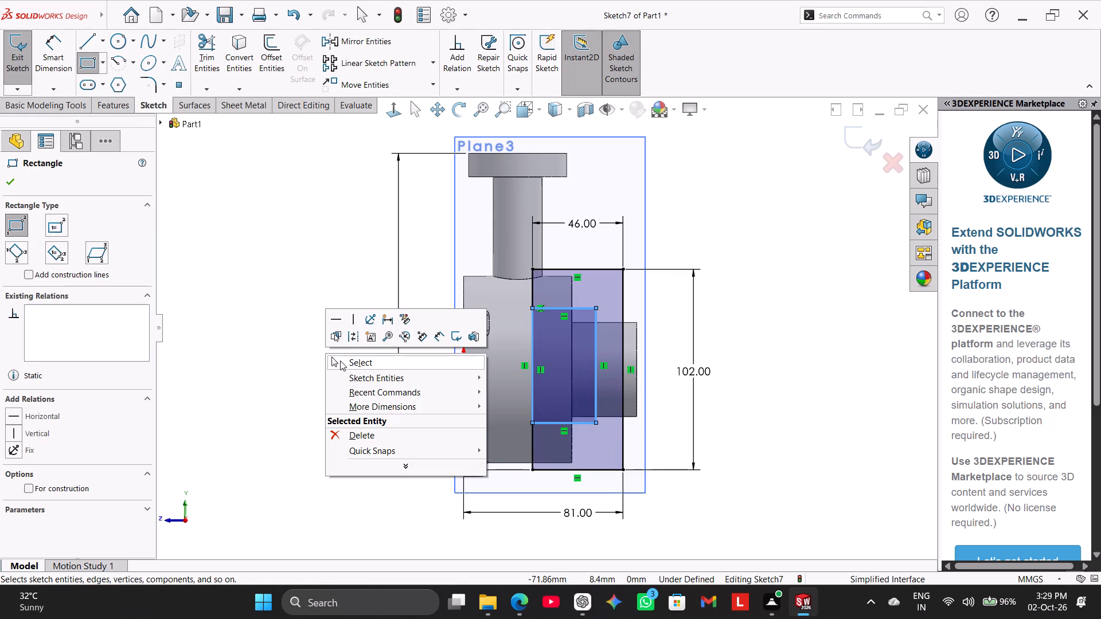
pyautogui.click(343, 362)
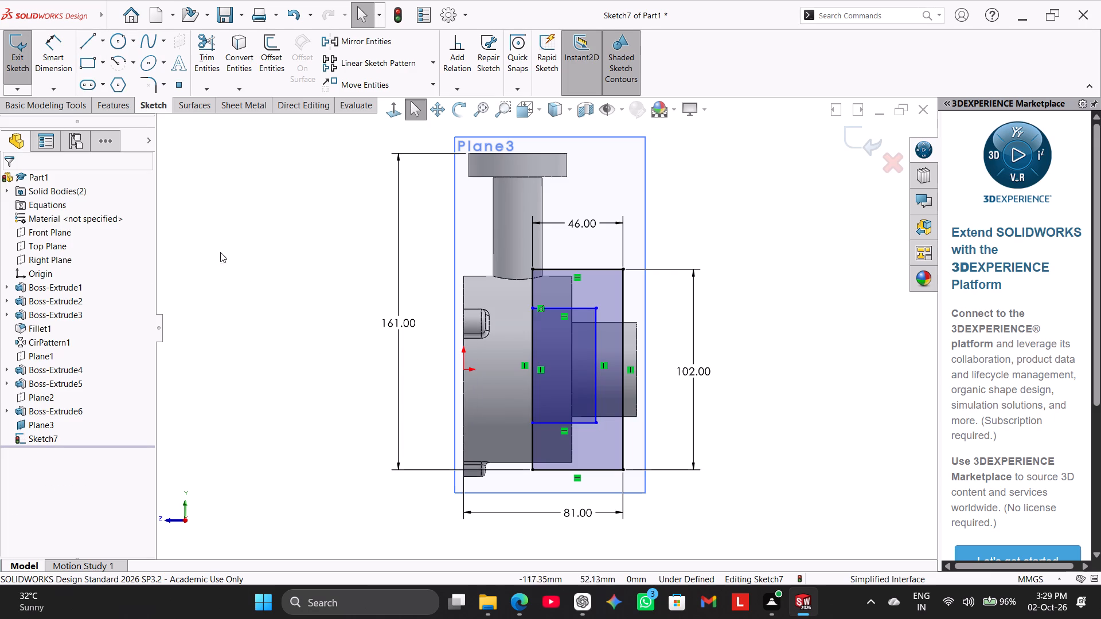
pyautogui.moveTo(598, 362); pyautogui.dragTo(611, 363)
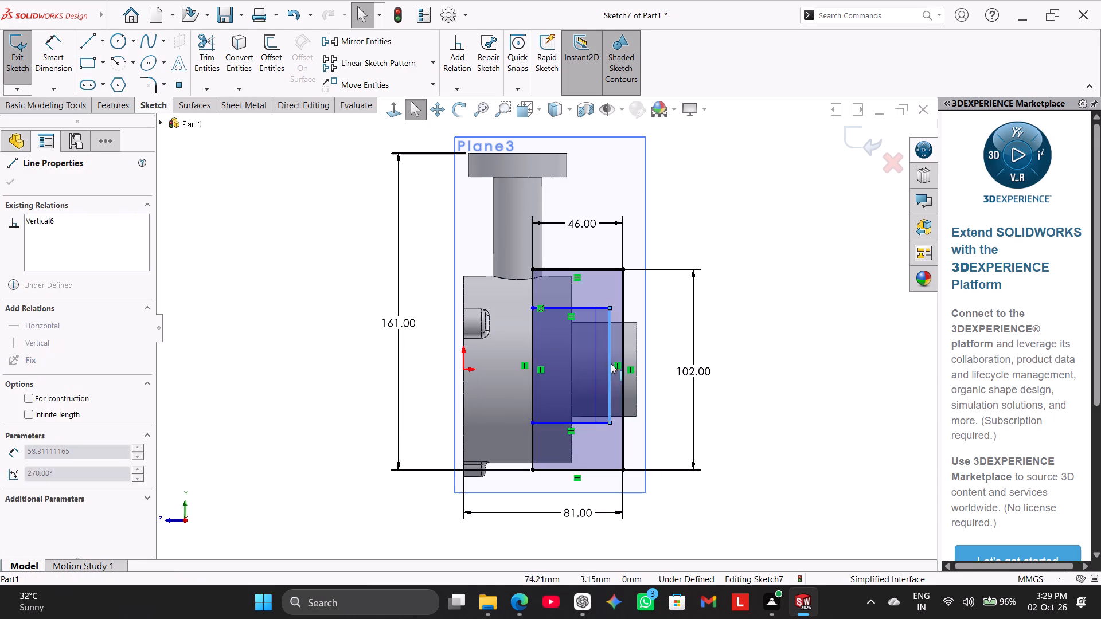
pyautogui.moveTo(611, 363); pyautogui.dragTo(604, 373)
pyautogui.click(288, 225)
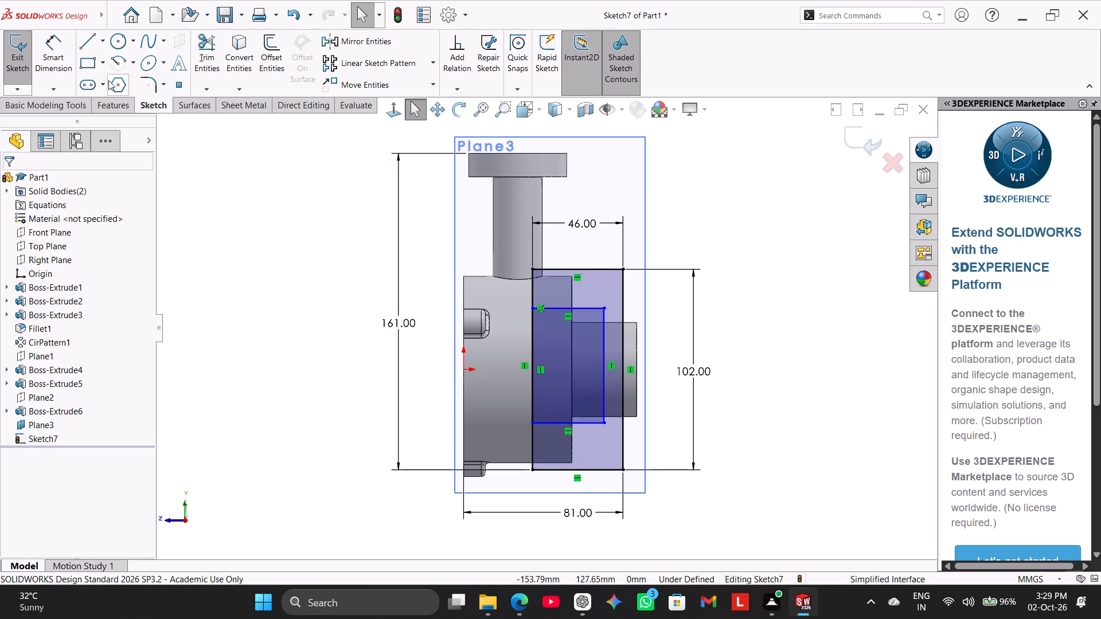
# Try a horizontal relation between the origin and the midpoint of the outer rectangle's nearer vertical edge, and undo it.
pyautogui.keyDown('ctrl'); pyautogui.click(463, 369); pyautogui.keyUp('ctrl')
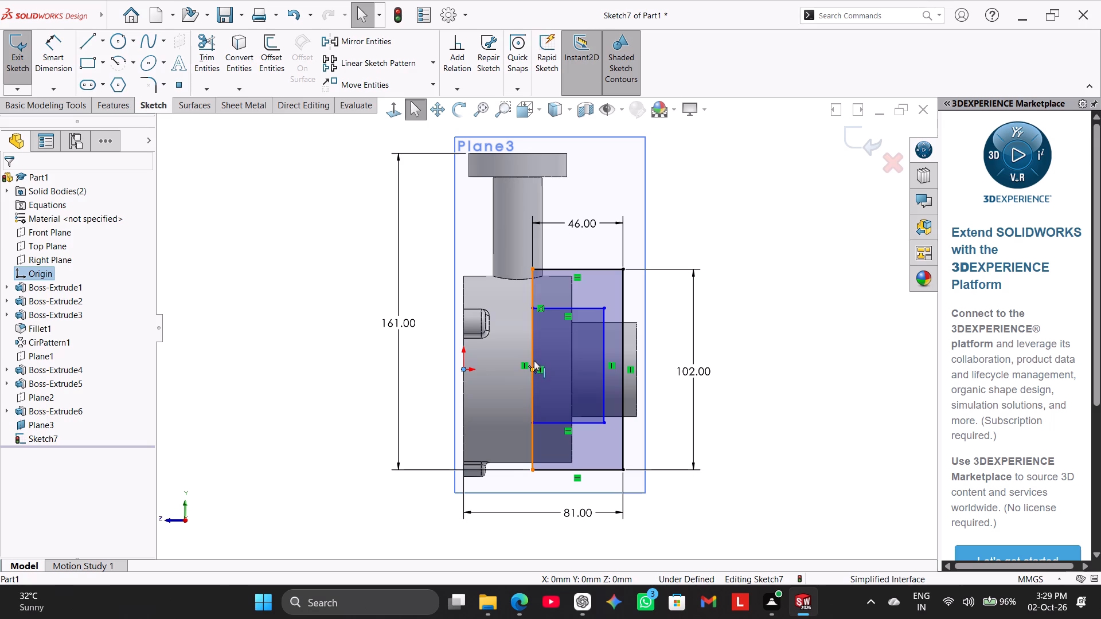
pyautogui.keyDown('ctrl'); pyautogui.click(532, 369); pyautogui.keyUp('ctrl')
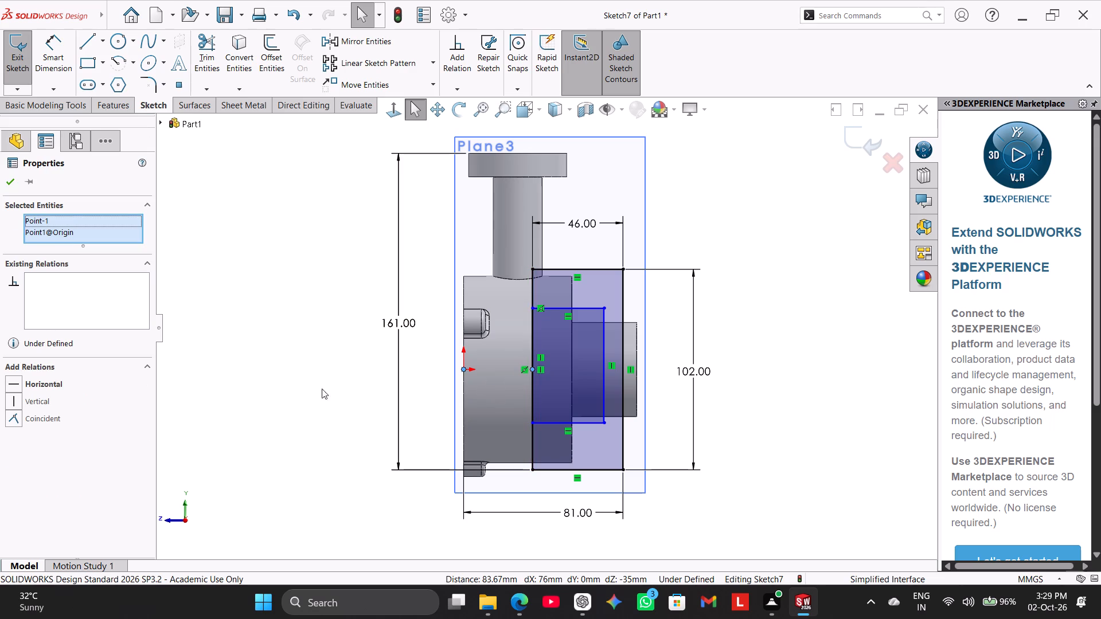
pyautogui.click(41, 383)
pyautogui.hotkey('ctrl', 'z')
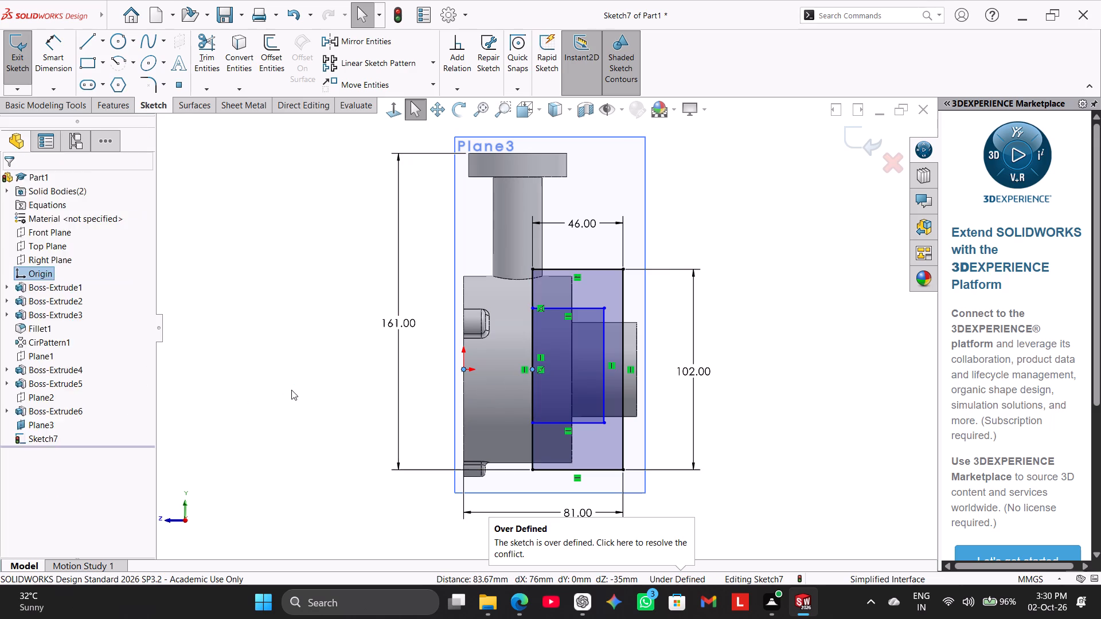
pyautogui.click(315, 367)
# Move the inner rectangle's upper horizontal edge slightly closer to the outer rectangle's upper edge.
pyautogui.moveTo(546, 309); pyautogui.dragTo(551, 291)
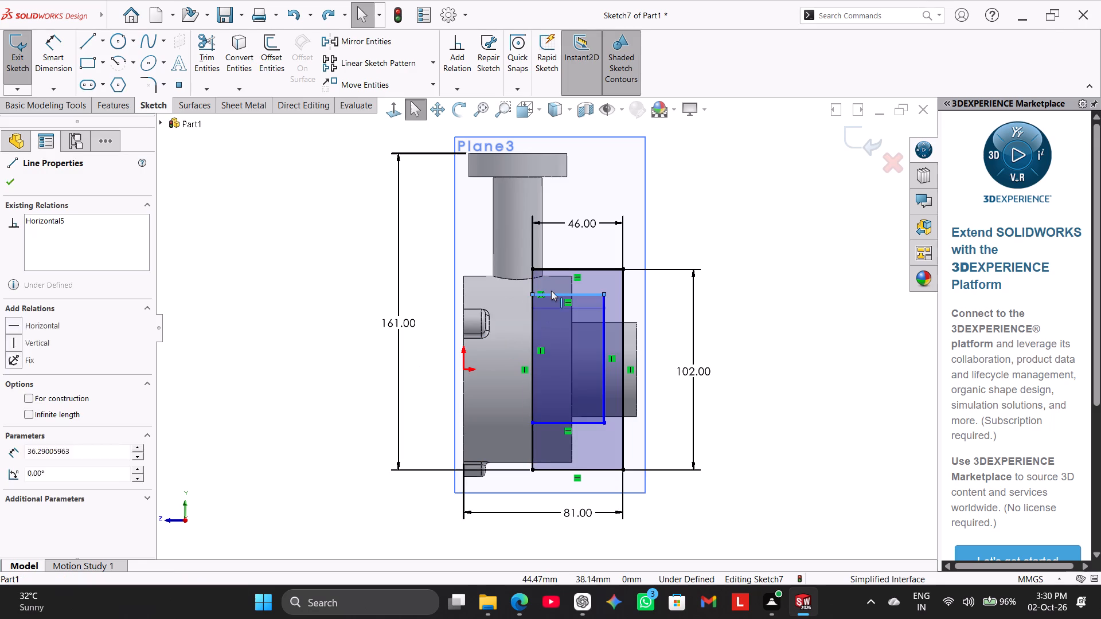
pyautogui.moveTo(551, 291); pyautogui.dragTo(555, 324)
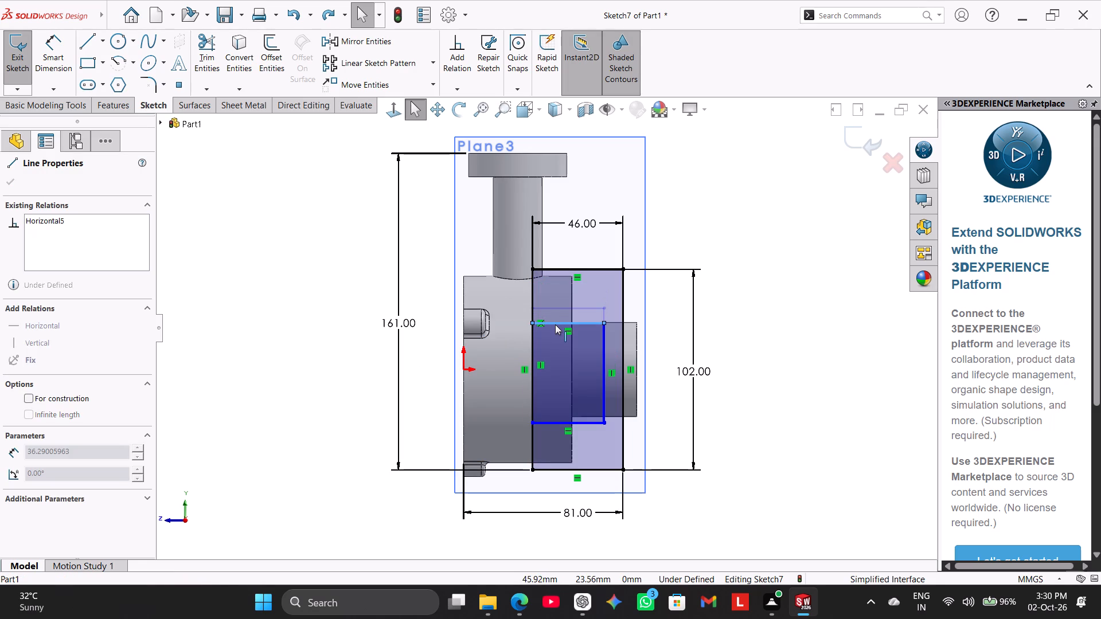
pyautogui.moveTo(555, 324); pyautogui.dragTo(557, 303)
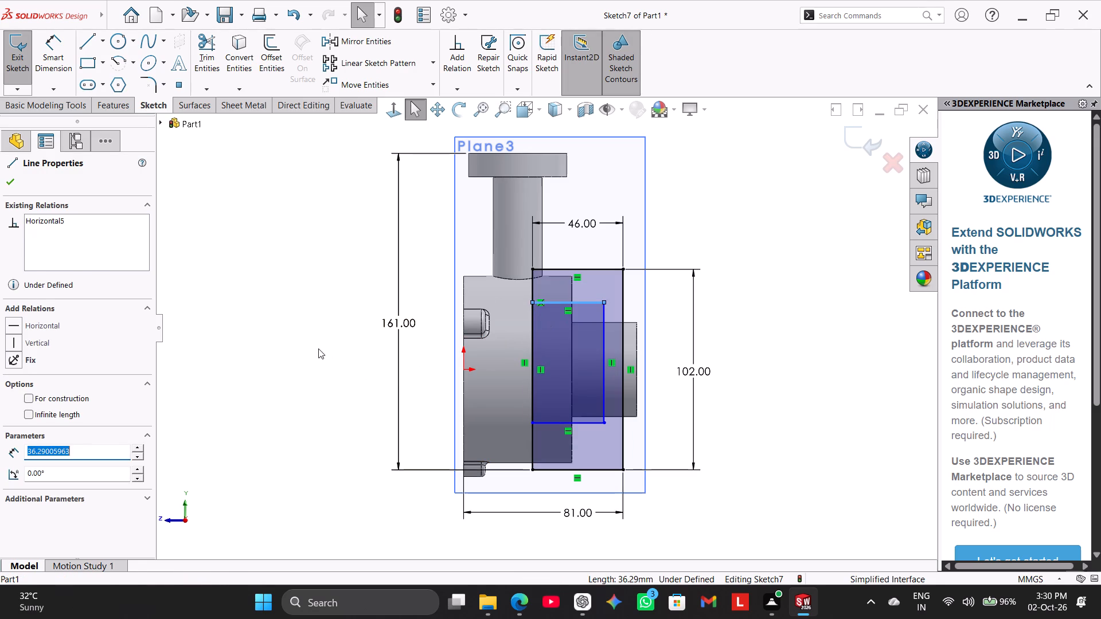
pyautogui.click(318, 348)
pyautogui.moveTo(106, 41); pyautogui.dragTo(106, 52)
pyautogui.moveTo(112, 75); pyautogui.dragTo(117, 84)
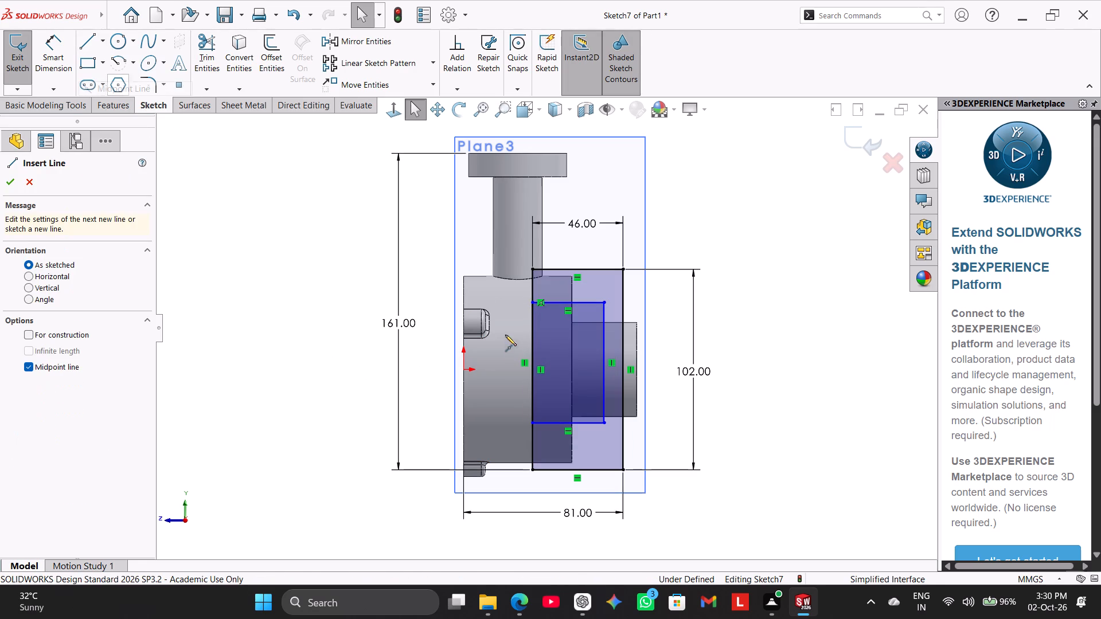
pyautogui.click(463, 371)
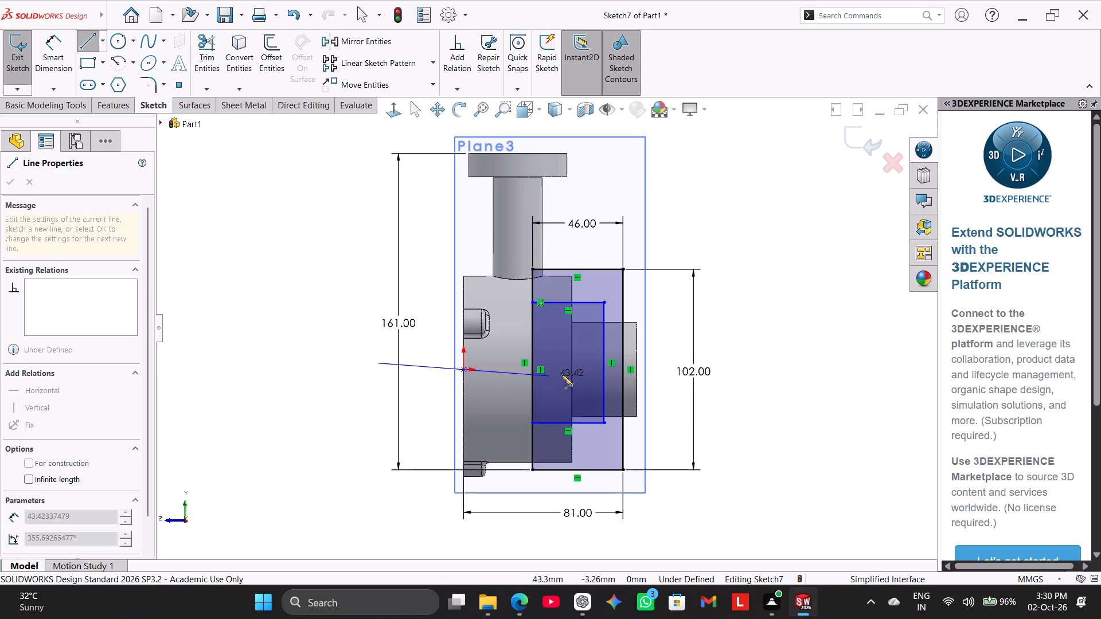
# Sketch a horizontal construction centreline about 88 mm long from the origin through both rectangles to the hub's far end face.
pyautogui.click(102, 44)
pyautogui.click(107, 69)
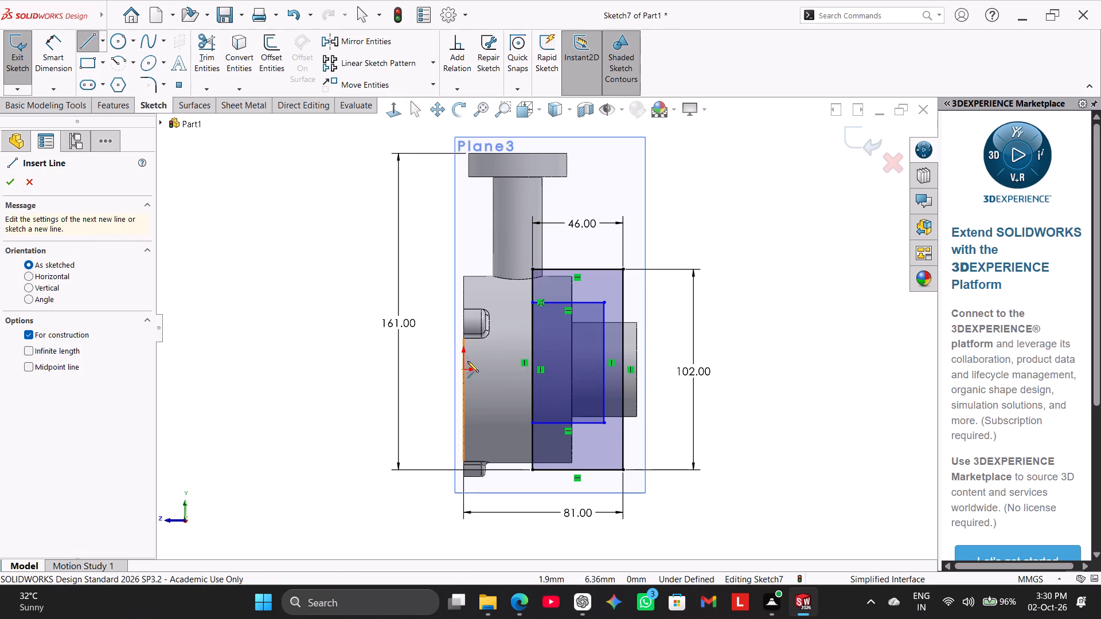
pyautogui.click(466, 369)
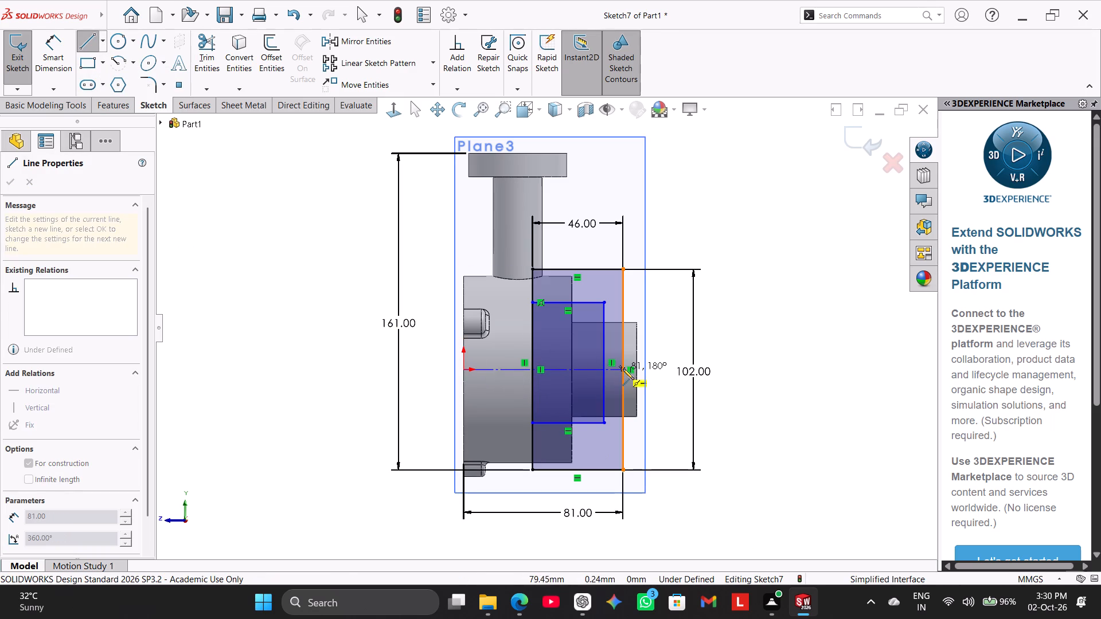
pyautogui.click(639, 369)
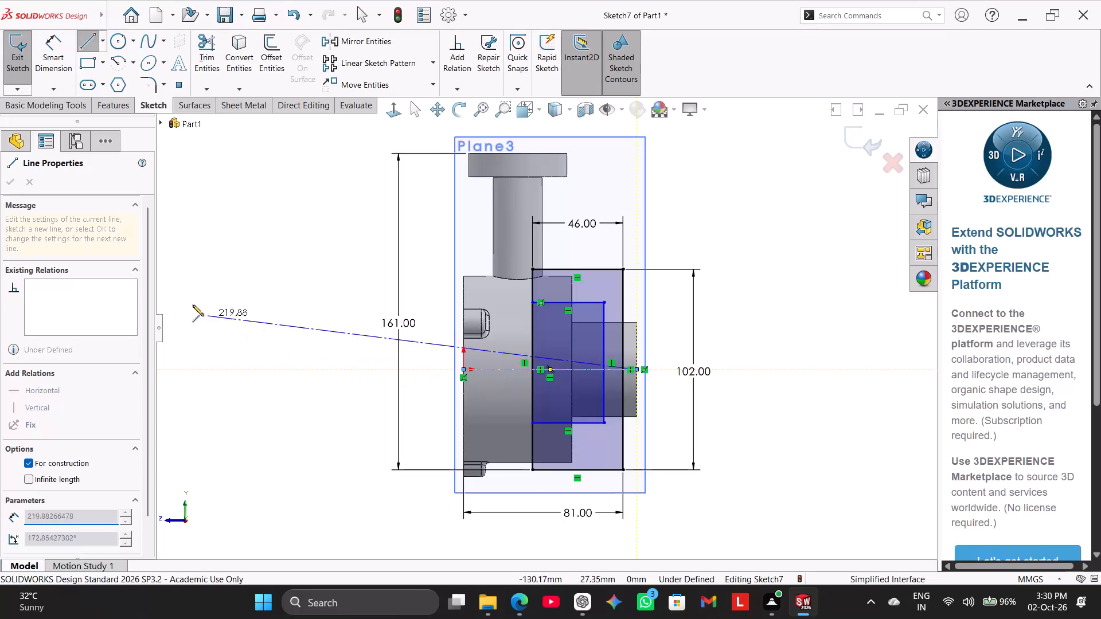
pyautogui.rightClick(185, 297)
pyautogui.click(213, 310)
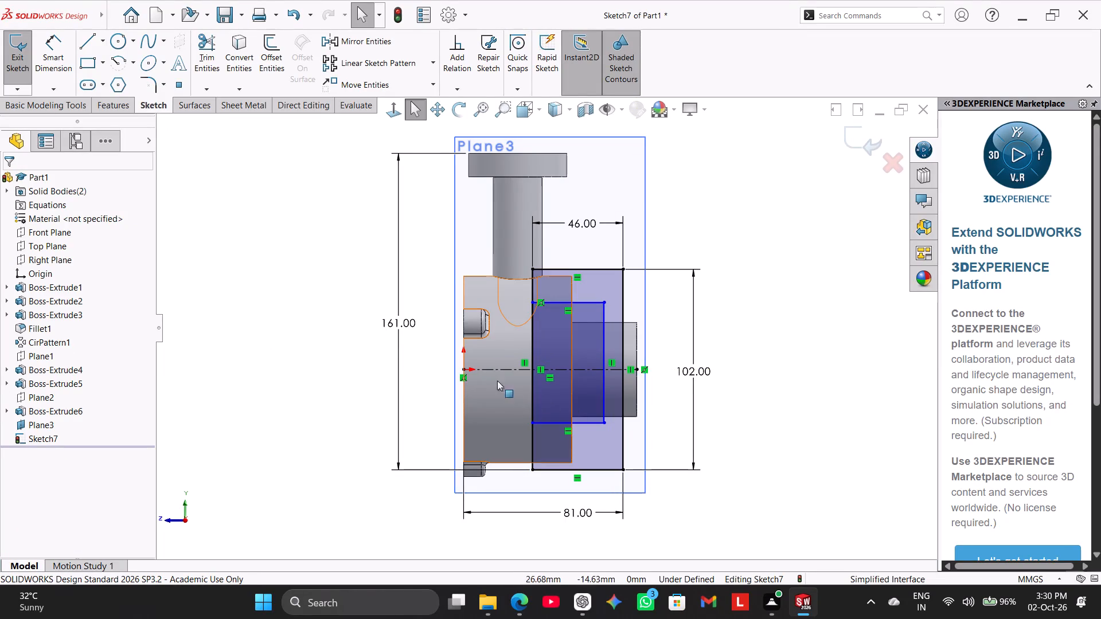
pyautogui.click(218, 275)
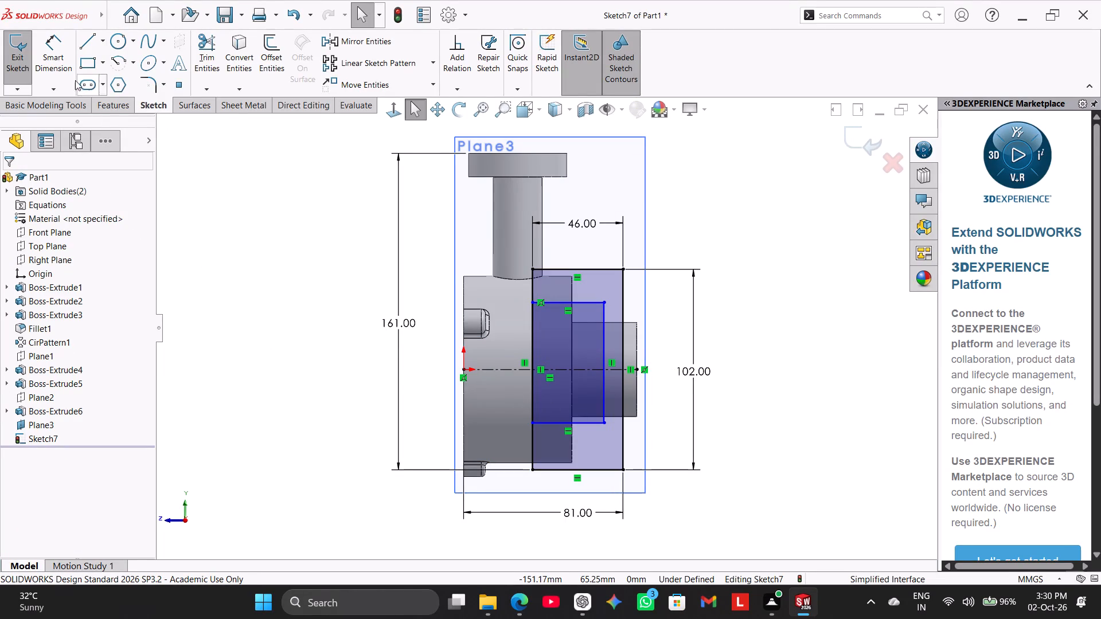
# Make the inner rectangle's upper and lower horizontal edges symmetric about the construction centreline.
pyautogui.moveTo(61, 66); pyautogui.dragTo(75, 87)
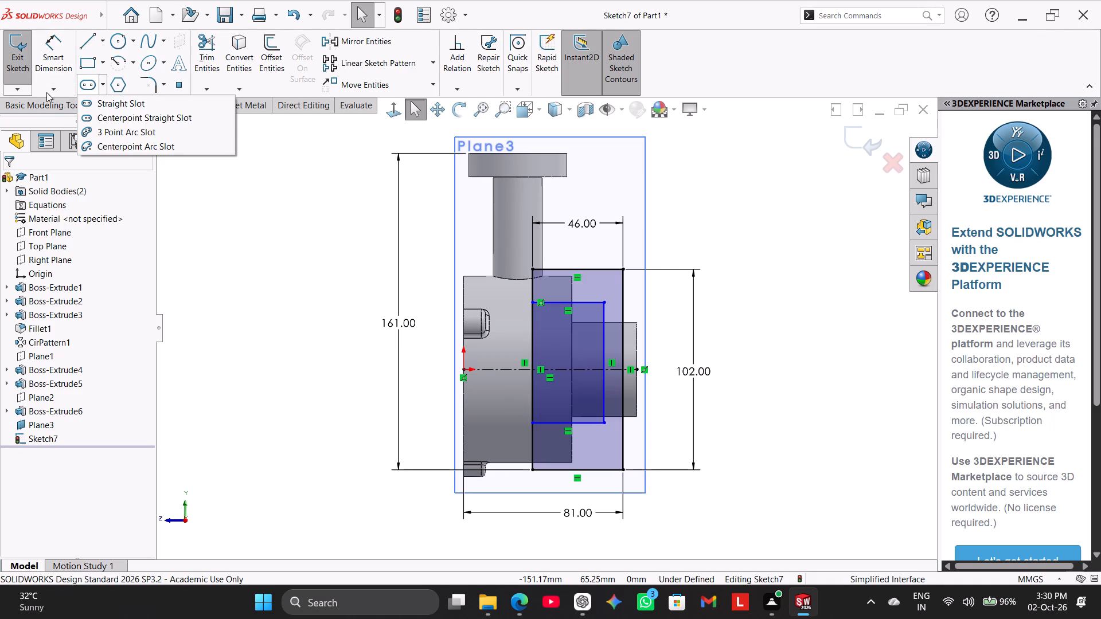
pyautogui.click(52, 77)
pyautogui.keyDown('ctrl'); pyautogui.click(563, 420); pyautogui.keyUp('ctrl')
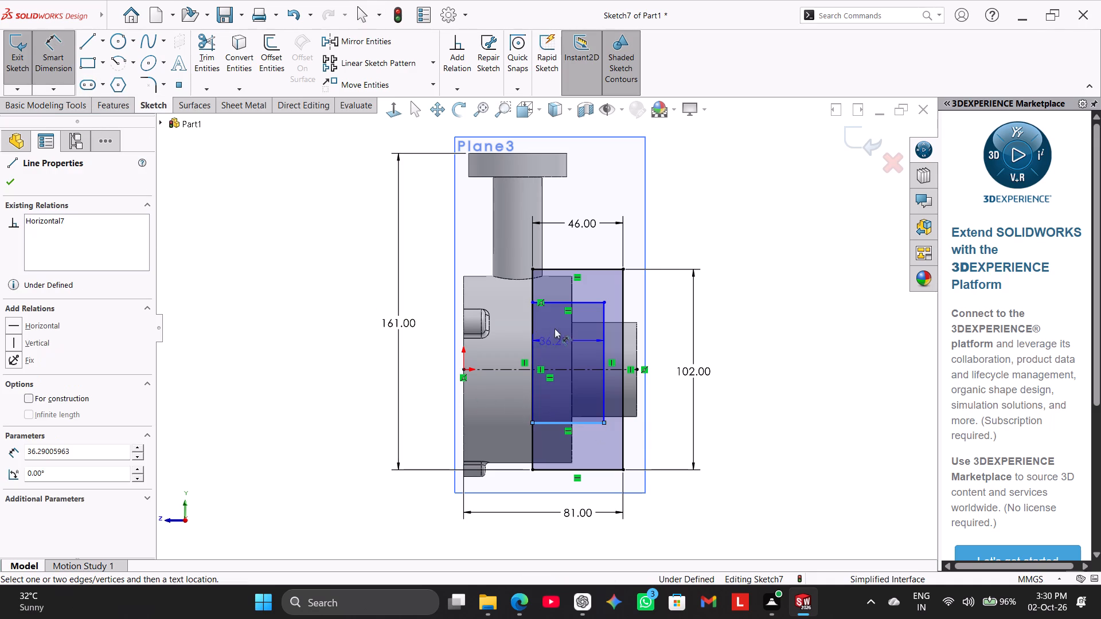
pyautogui.keyDown('ctrl'); pyautogui.click(555, 300); pyautogui.keyUp('ctrl')
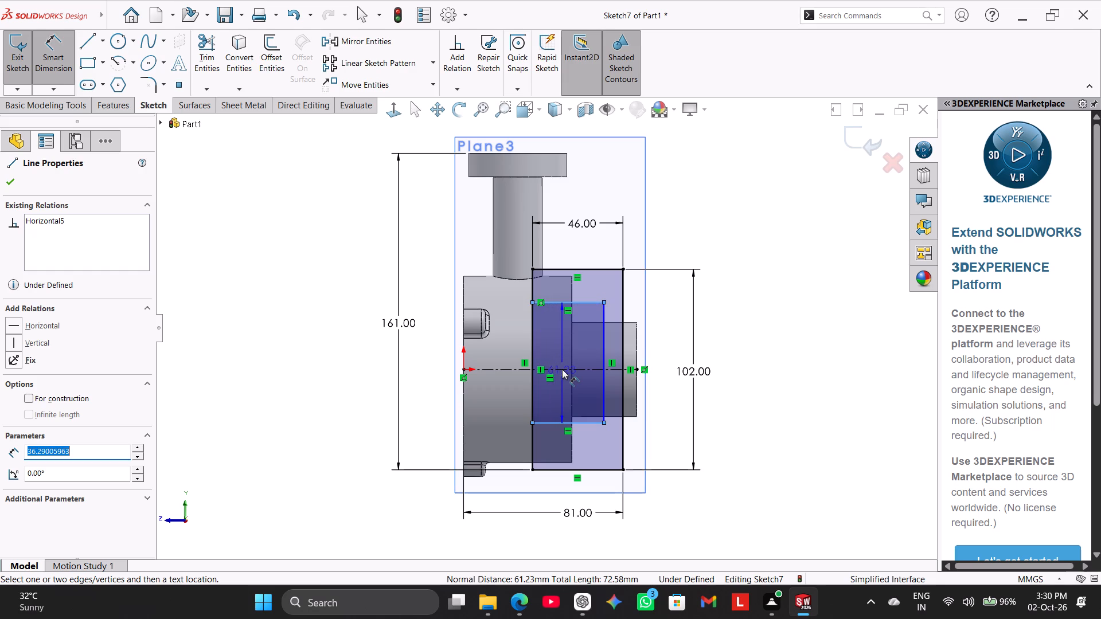
pyautogui.click(41, 41)
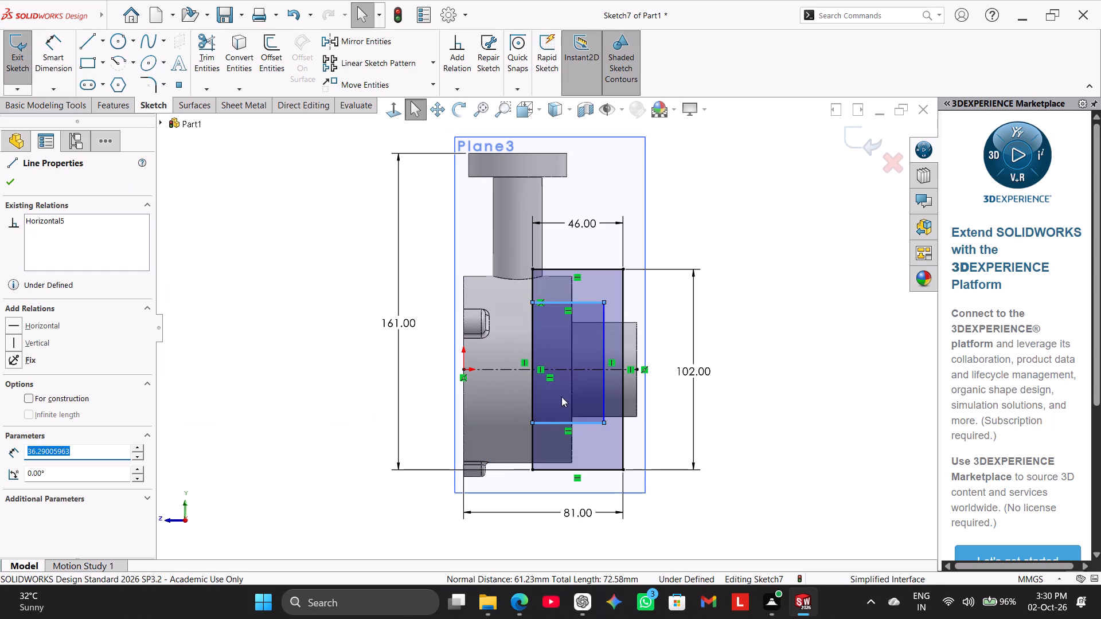
pyautogui.keyDown('ctrl'); pyautogui.click(578, 372); pyautogui.keyUp('ctrl')
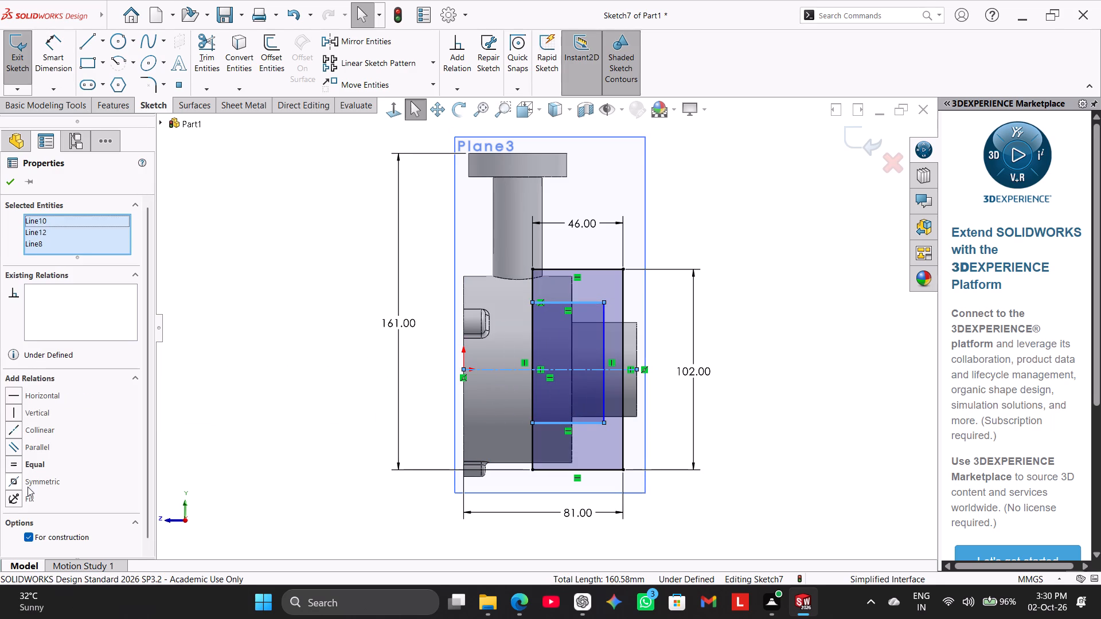
pyautogui.click(27, 484)
pyautogui.click(282, 416)
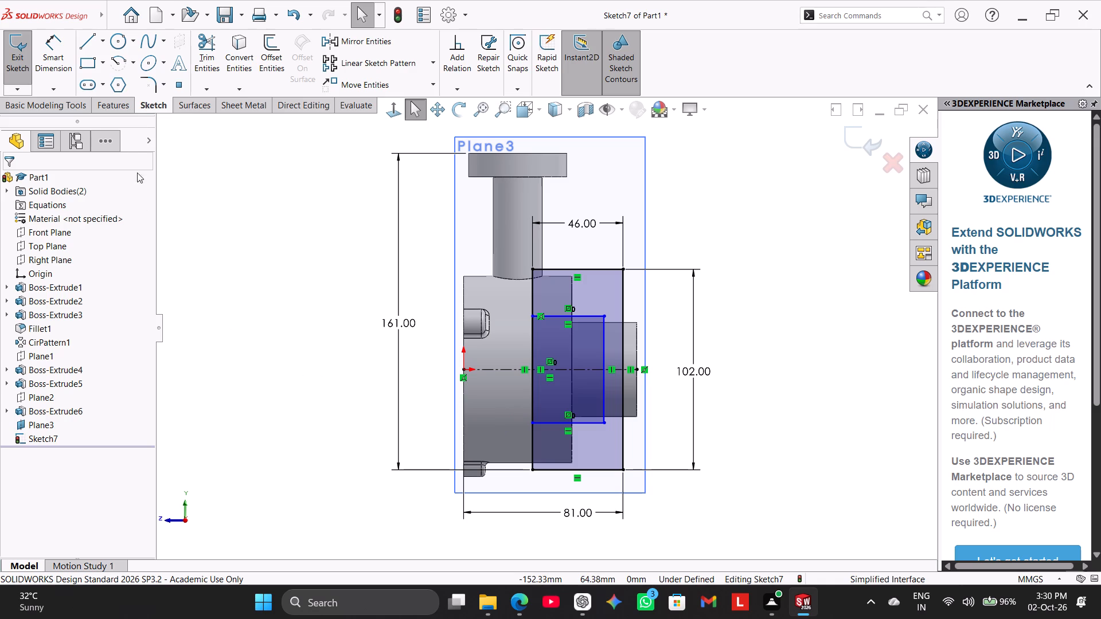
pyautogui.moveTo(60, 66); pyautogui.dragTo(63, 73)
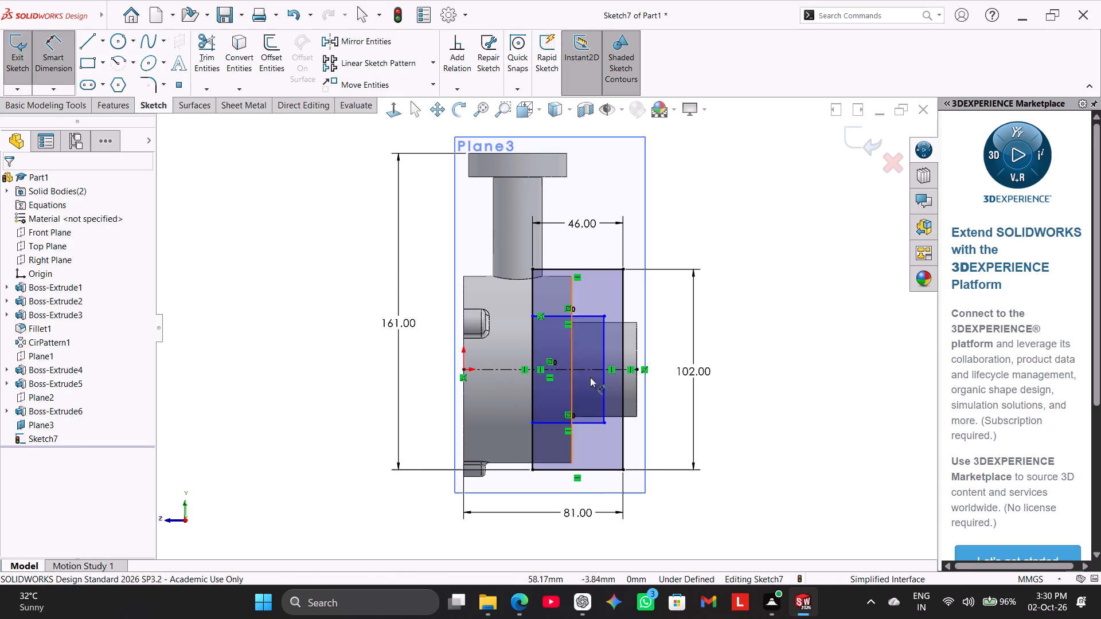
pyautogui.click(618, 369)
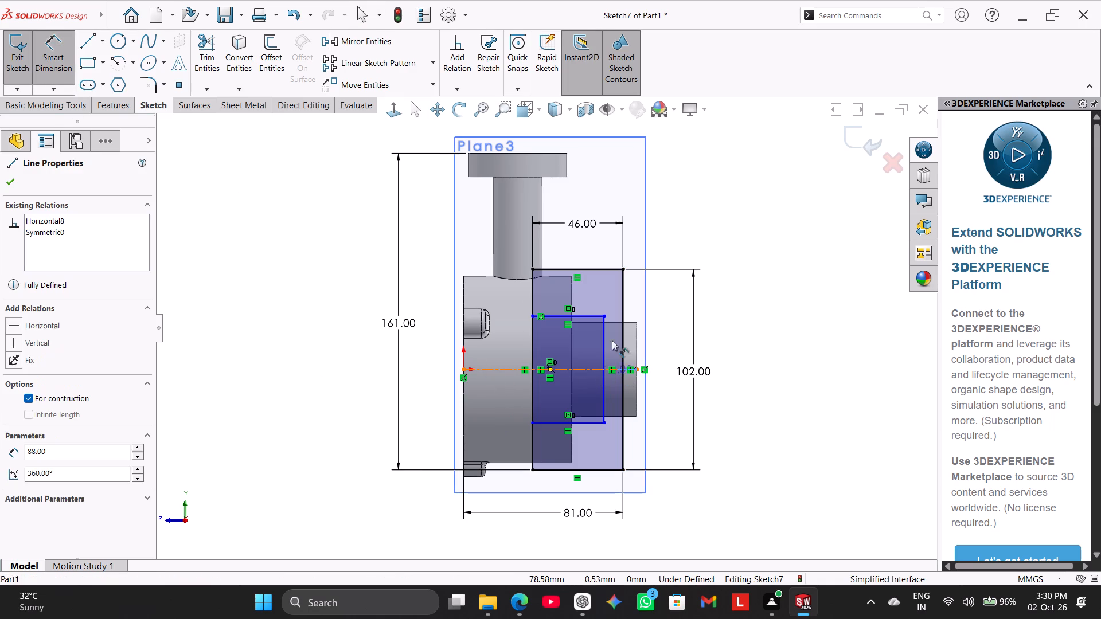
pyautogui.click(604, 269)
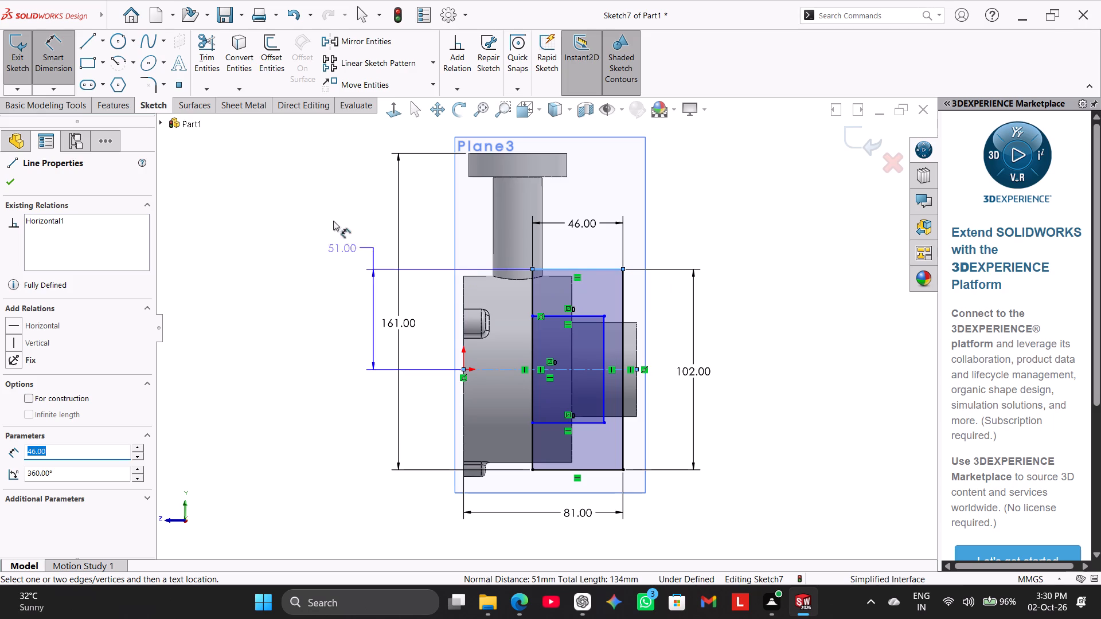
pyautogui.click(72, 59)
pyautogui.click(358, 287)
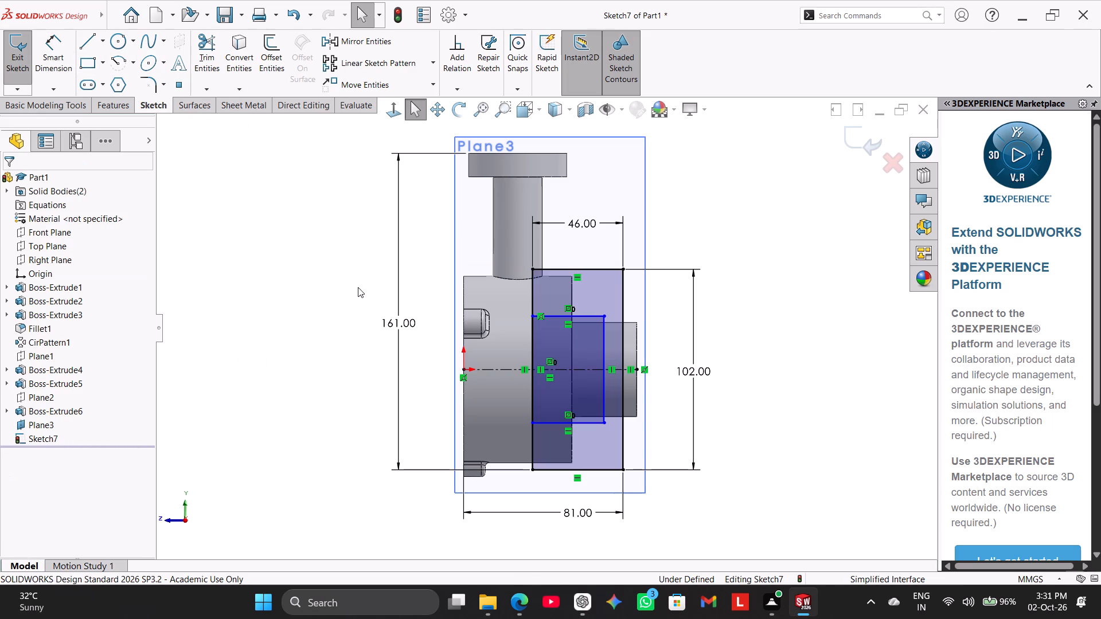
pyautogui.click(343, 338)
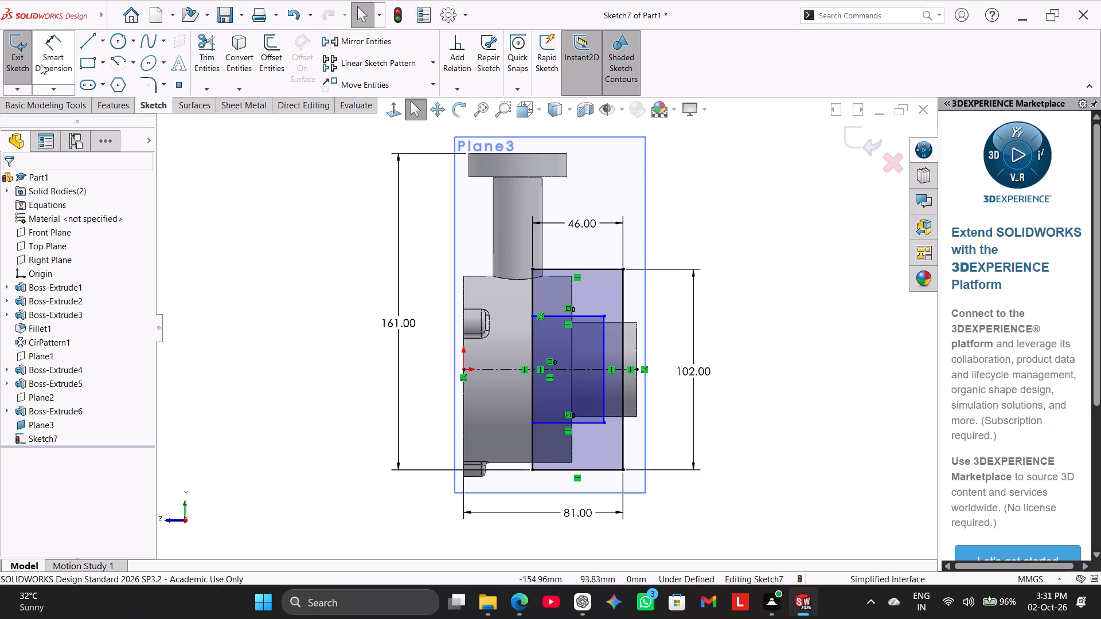
# Dimension the inner rectangle's height between its two horizontal edges as 48 mm.
pyautogui.moveTo(42, 63); pyautogui.dragTo(57, 74)
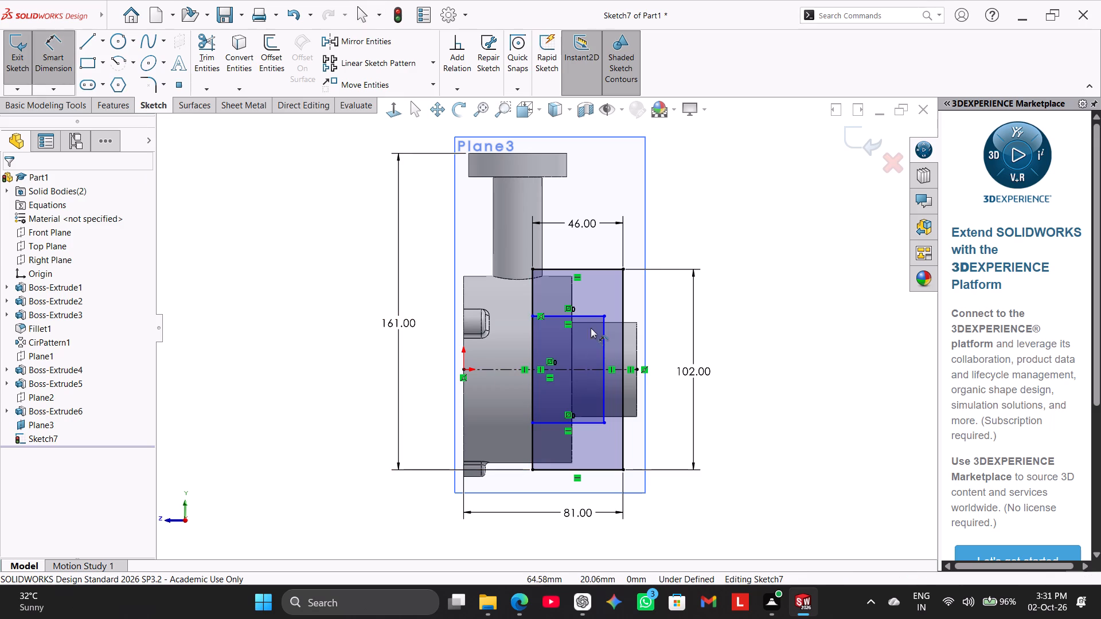
pyautogui.click(587, 314)
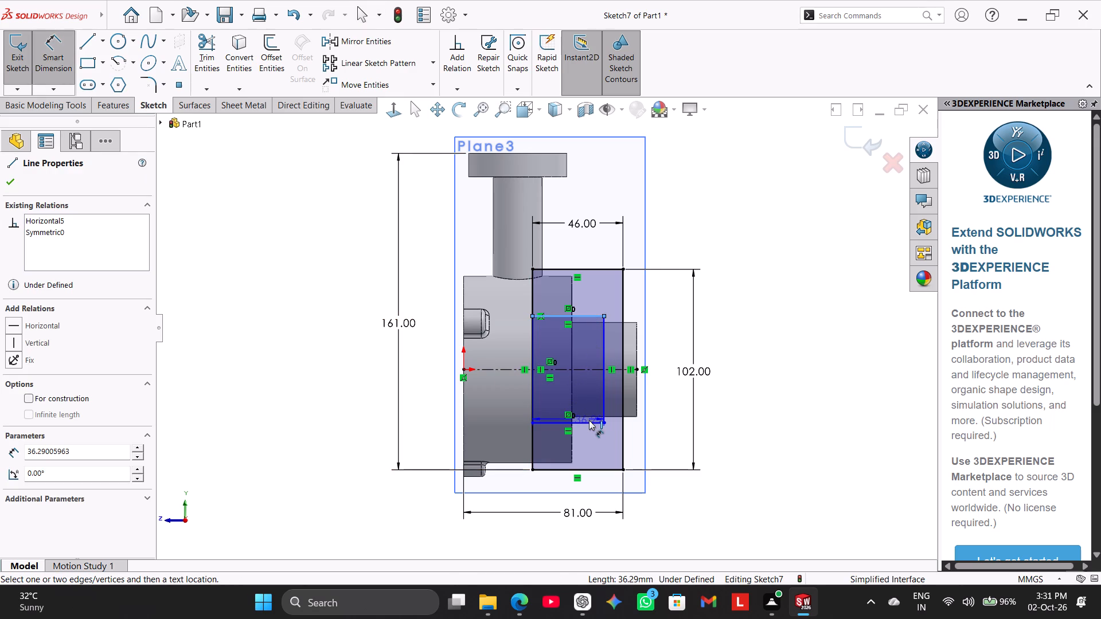
pyautogui.click(589, 420)
pyautogui.click(584, 385)
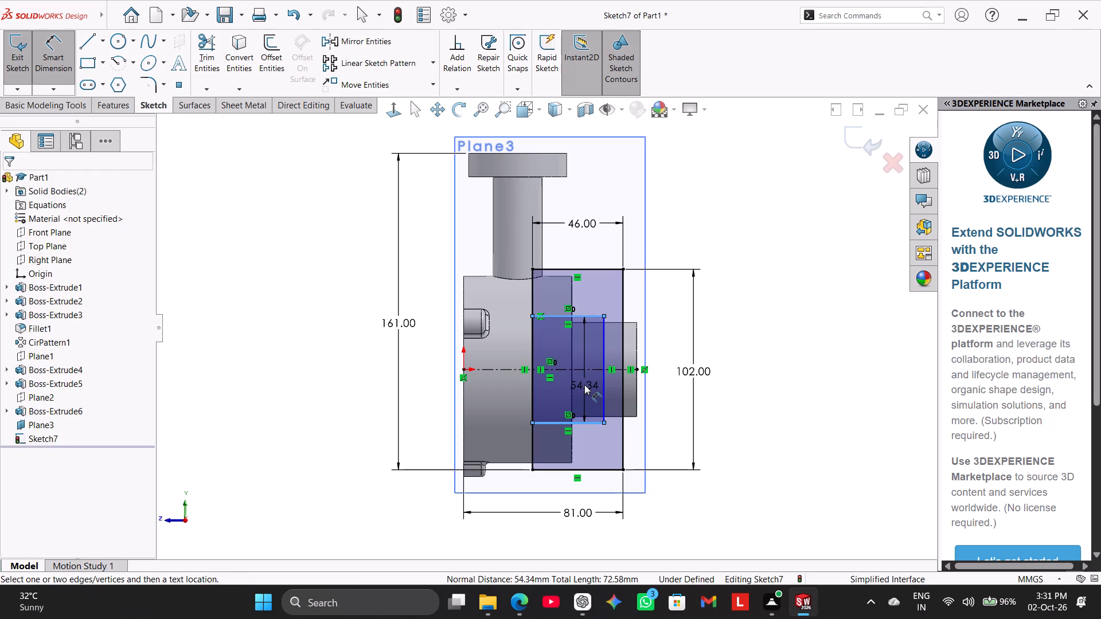
pyautogui.write('48')
pyautogui.press('Return')
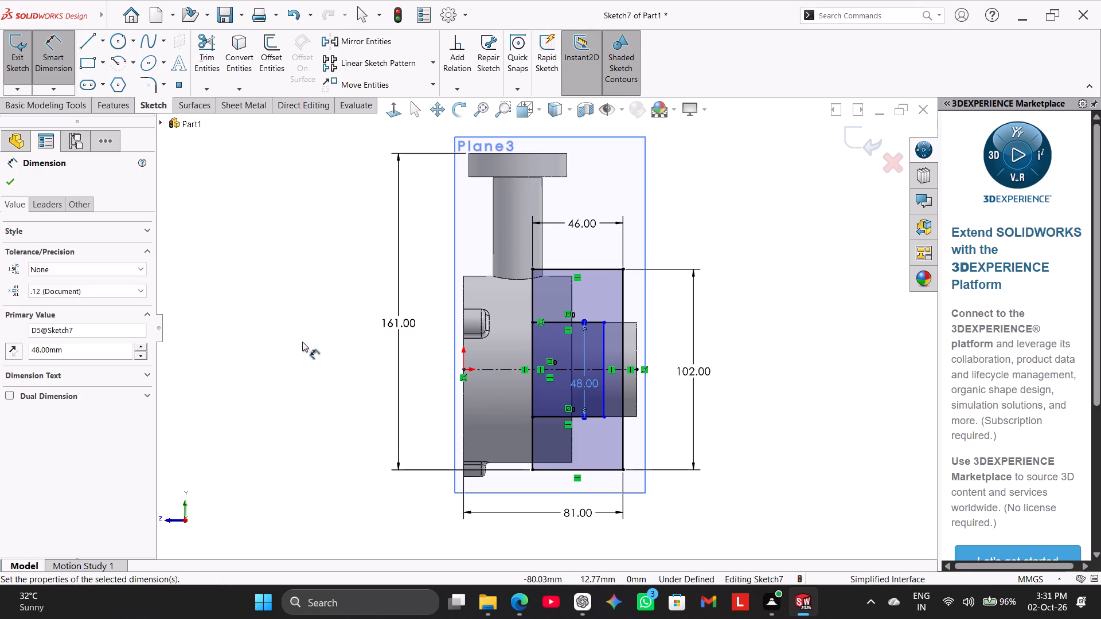
pyautogui.rightClick(287, 330)
pyautogui.click(326, 367)
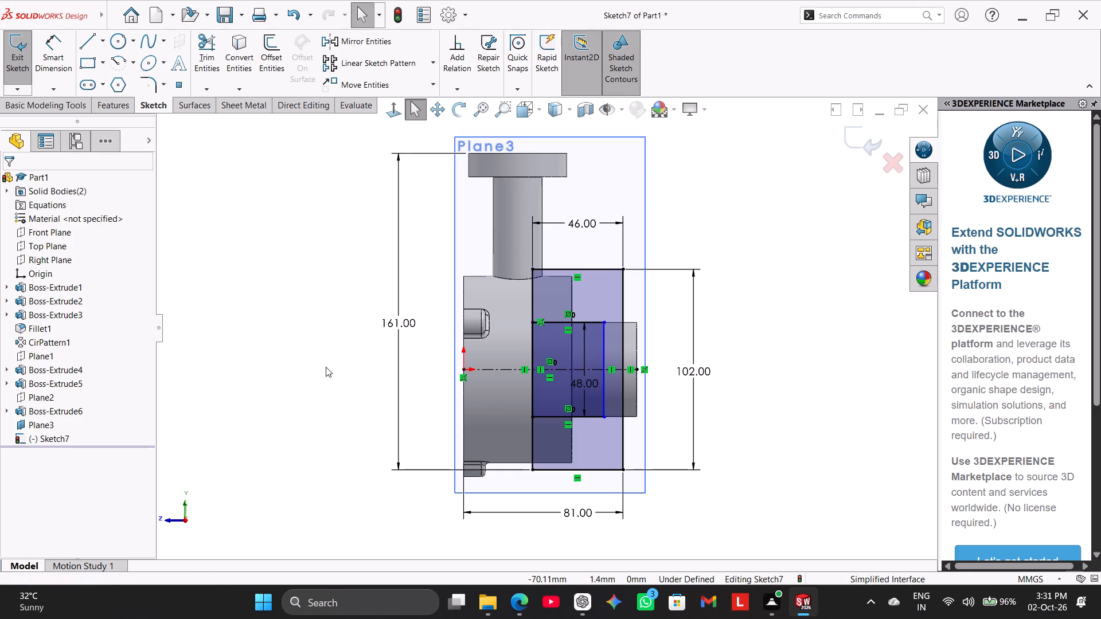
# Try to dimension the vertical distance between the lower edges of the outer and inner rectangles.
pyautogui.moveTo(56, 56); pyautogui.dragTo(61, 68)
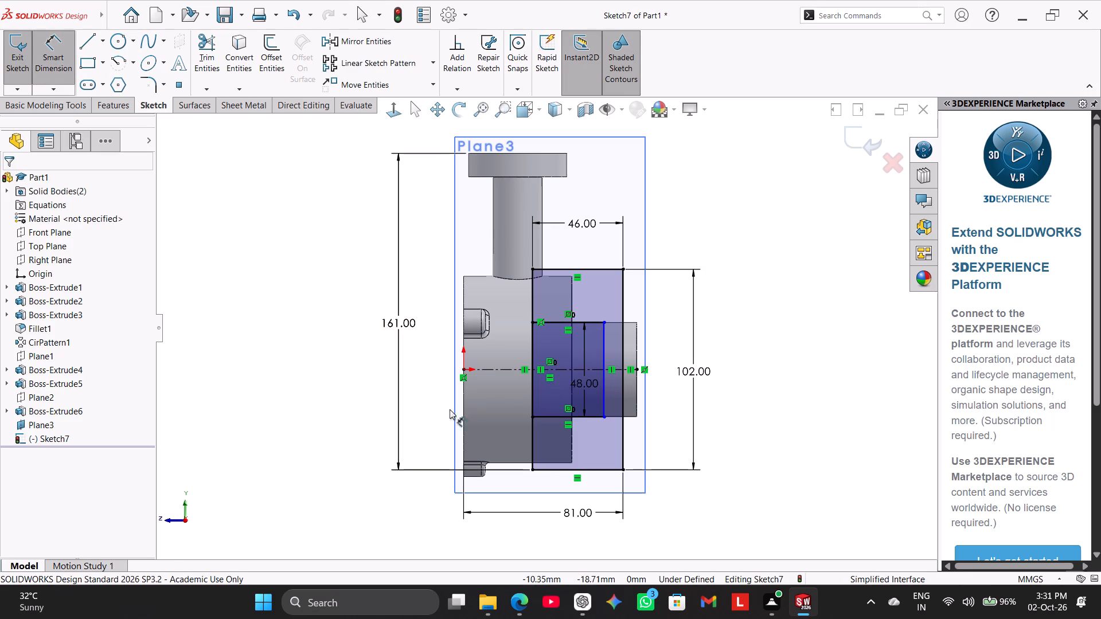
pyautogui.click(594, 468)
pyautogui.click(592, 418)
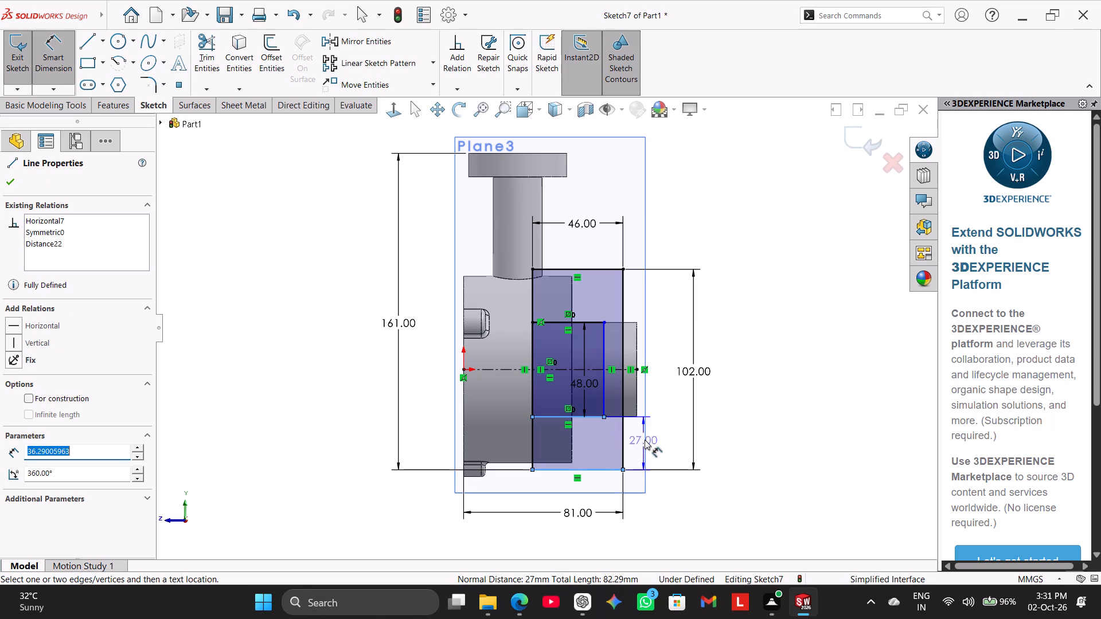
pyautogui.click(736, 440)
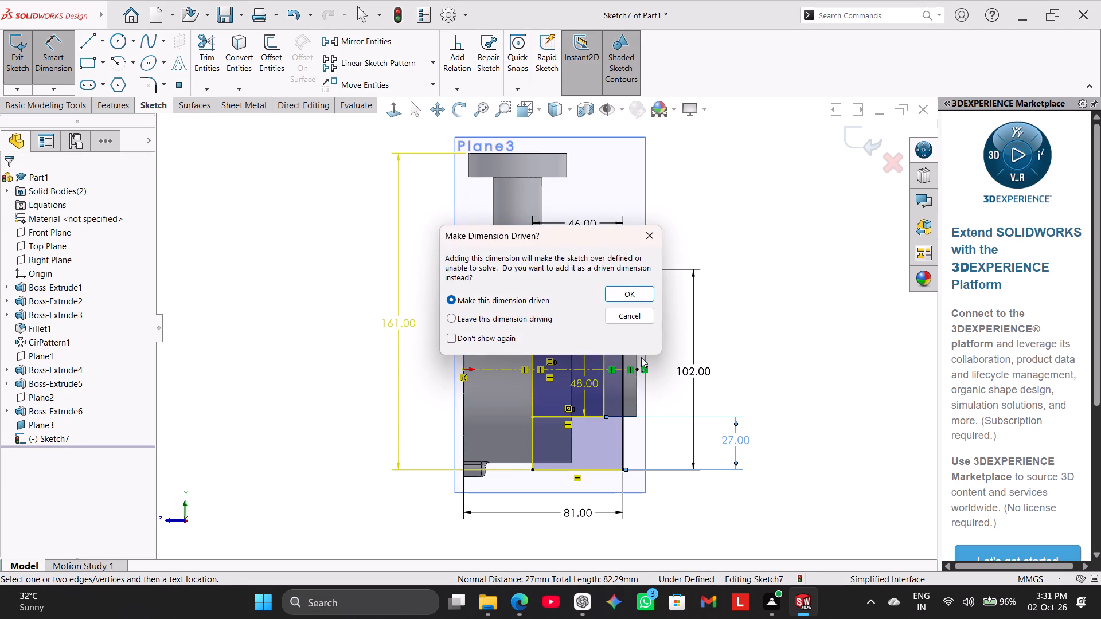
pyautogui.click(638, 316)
# Delete the horizontal construction centreline running from the origin.
pyautogui.rightClick(499, 364)
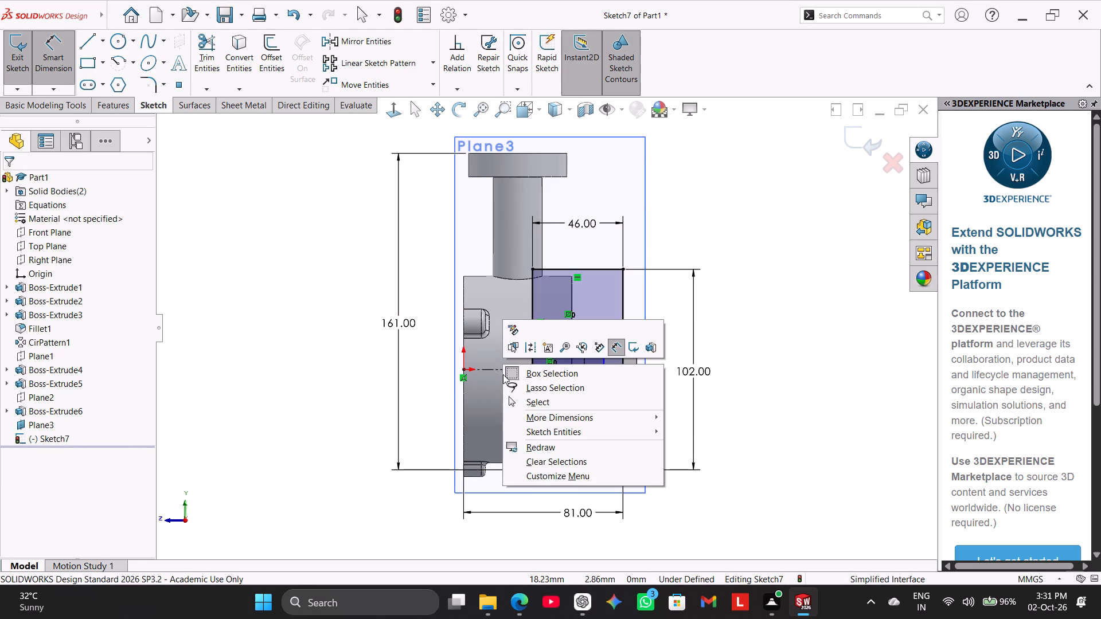
pyautogui.click(345, 391)
pyautogui.rightClick(487, 370)
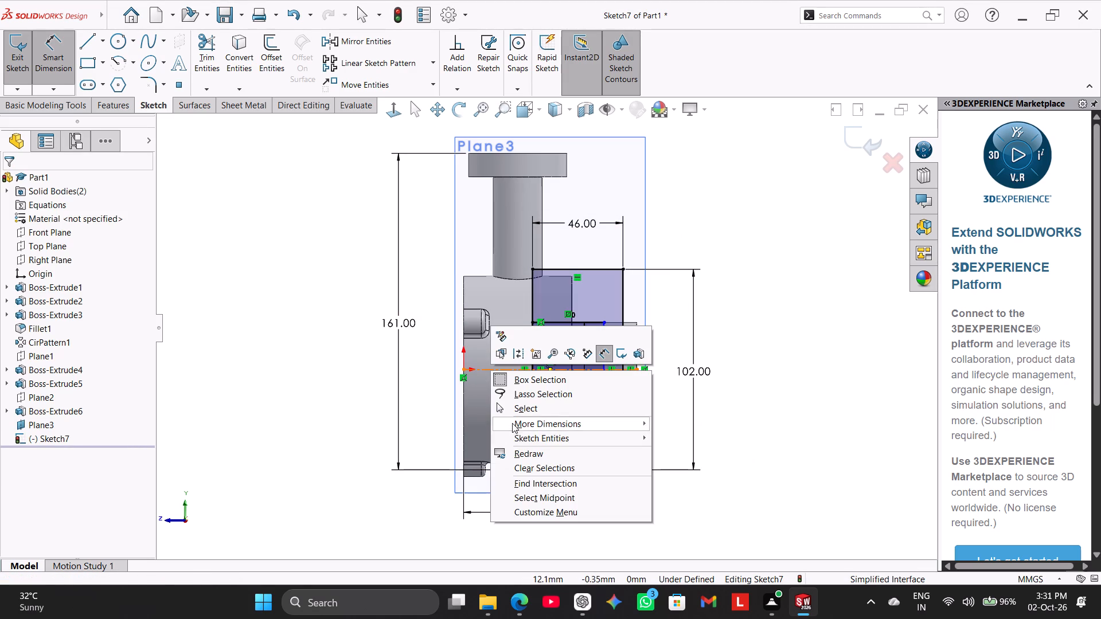
pyautogui.click(514, 409)
pyautogui.rightClick(503, 369)
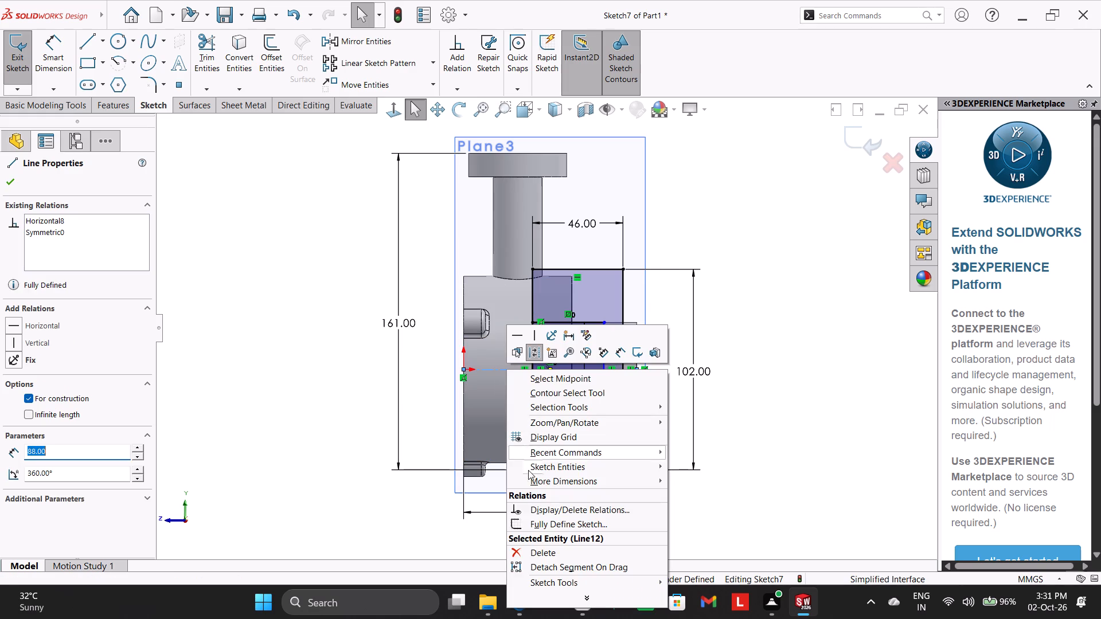
pyautogui.click(544, 546)
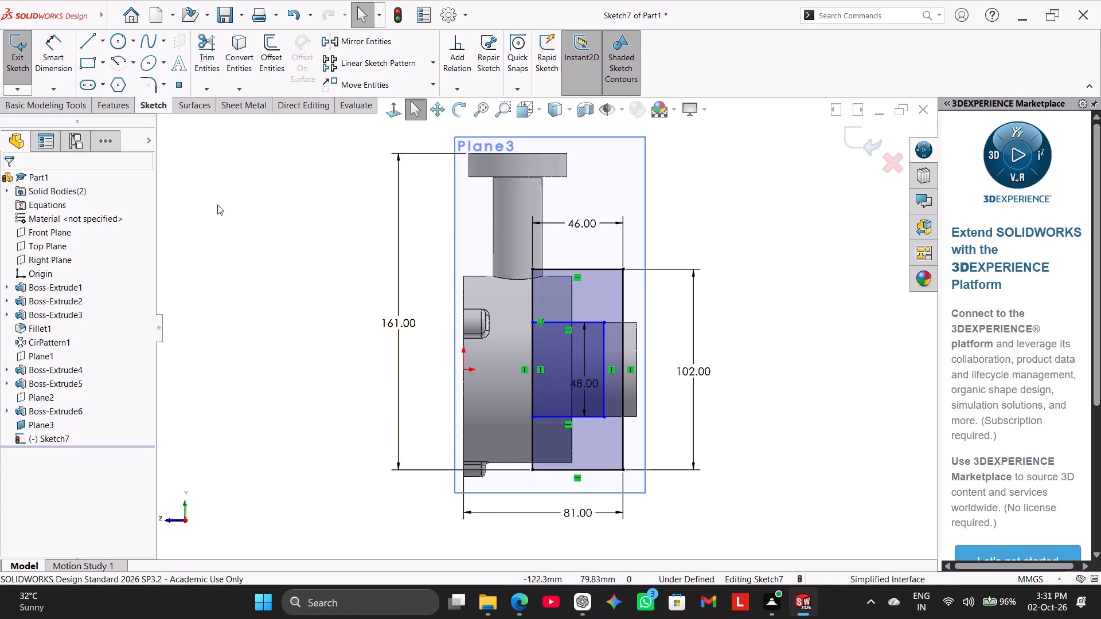
# Dimension the vertical distance between the lower horizontal edges of the inner and outer rectangles.
pyautogui.moveTo(64, 44); pyautogui.dragTo(76, 61)
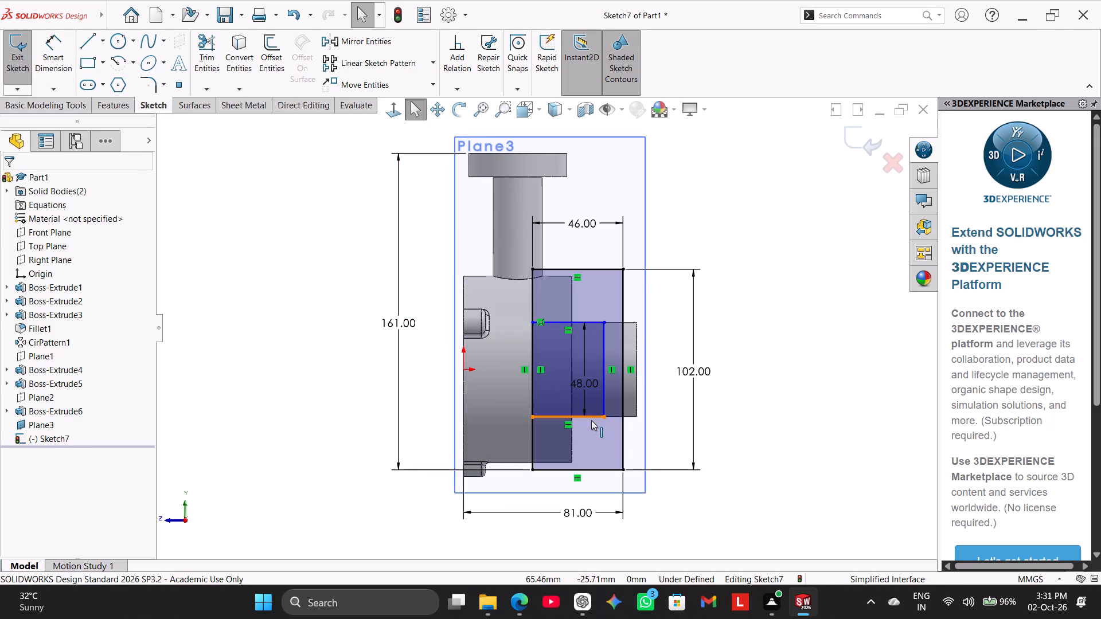
pyautogui.click(591, 420)
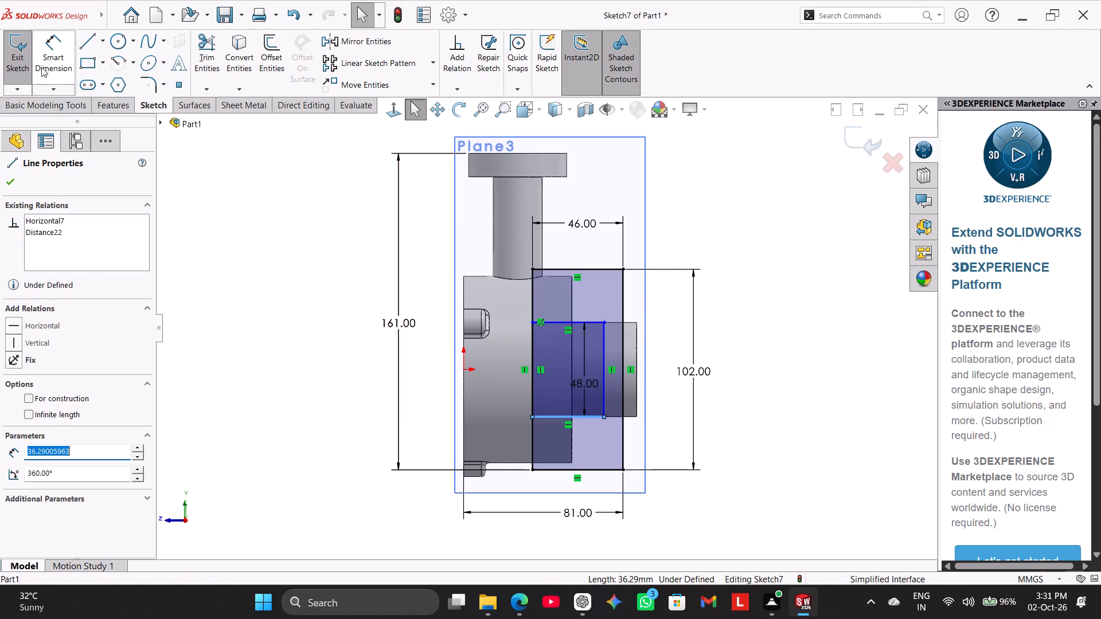
pyautogui.click(42, 67)
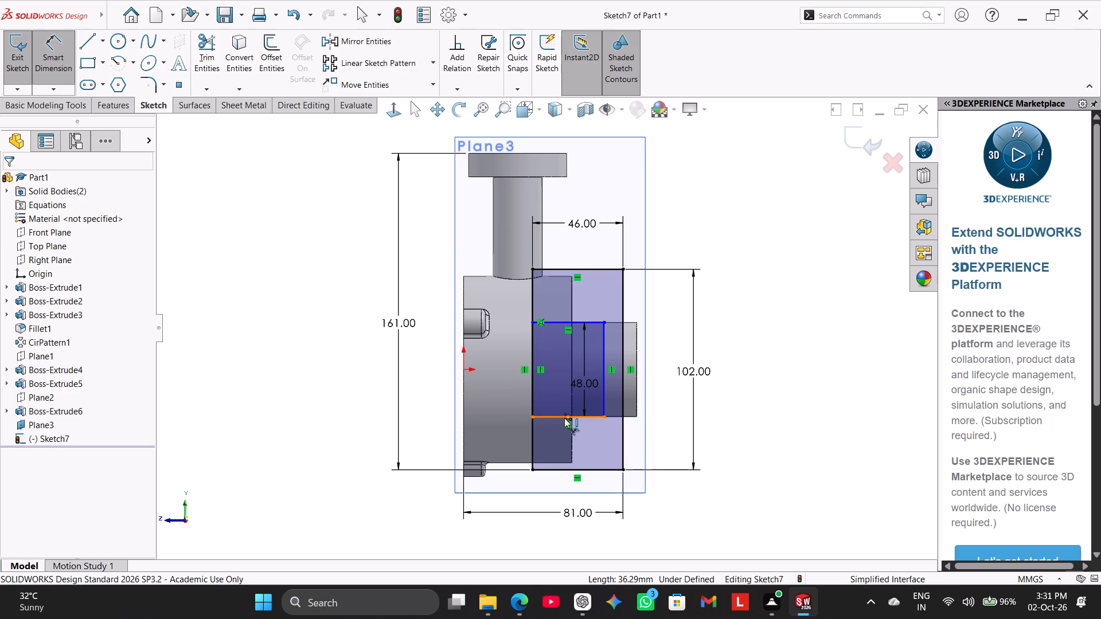
pyautogui.click(560, 417)
pyautogui.click(568, 468)
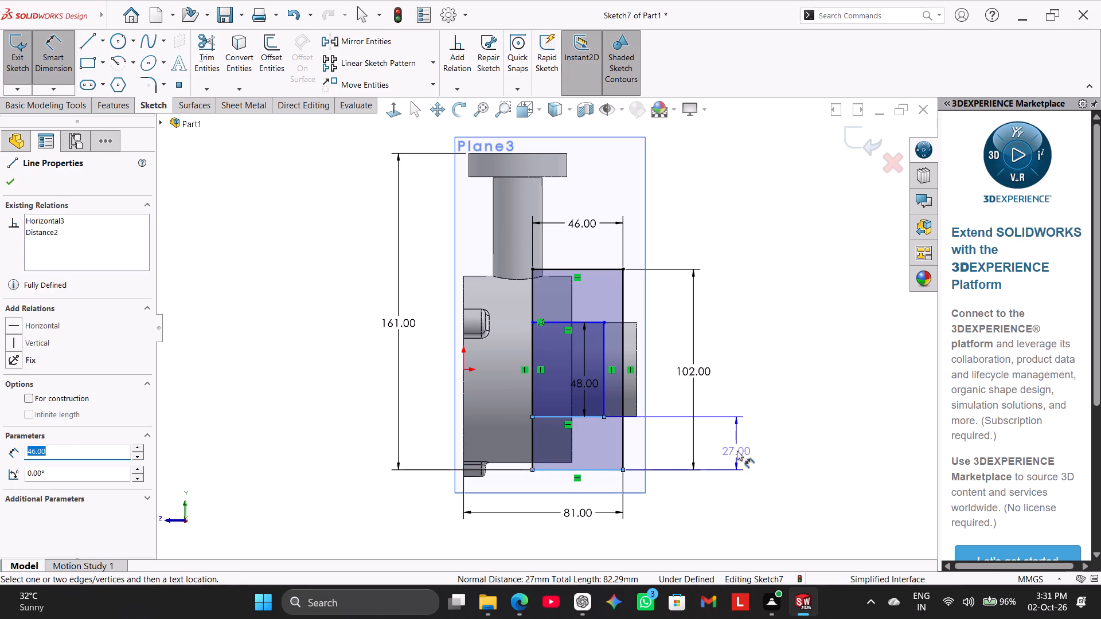
pyautogui.click(739, 448)
pyautogui.click(768, 387)
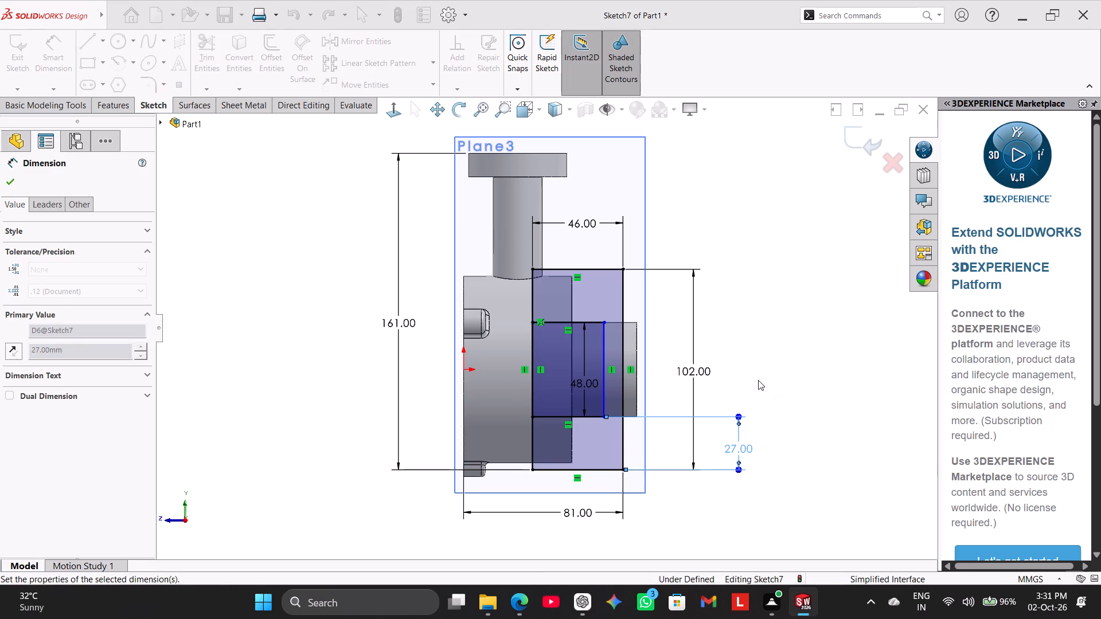
pyautogui.rightClick(755, 308)
pyautogui.click(772, 346)
pyautogui.click(768, 336)
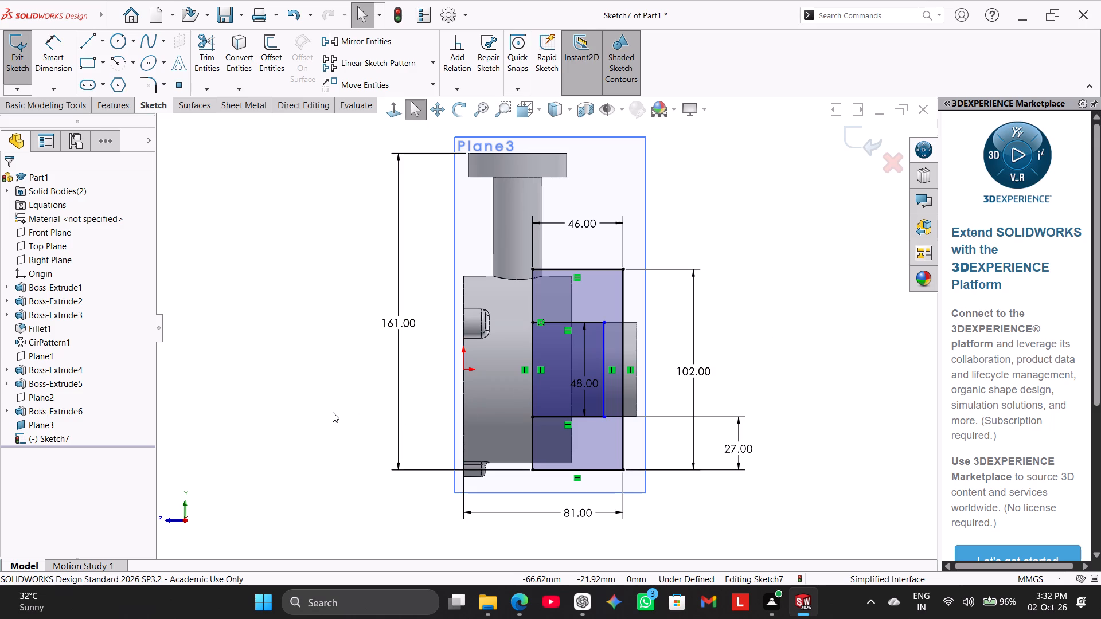
# Dimension the inner rectangle's lower horizontal edge to set its width to 25 mm.
pyautogui.moveTo(46, 62); pyautogui.dragTo(56, 83)
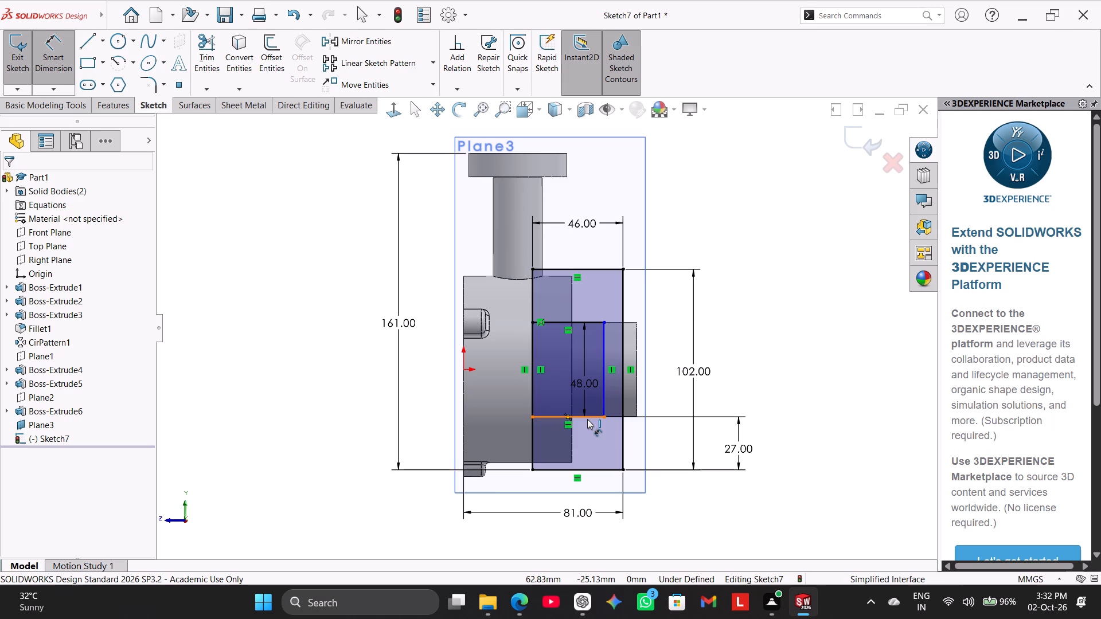
pyautogui.click(587, 419)
pyautogui.click(587, 455)
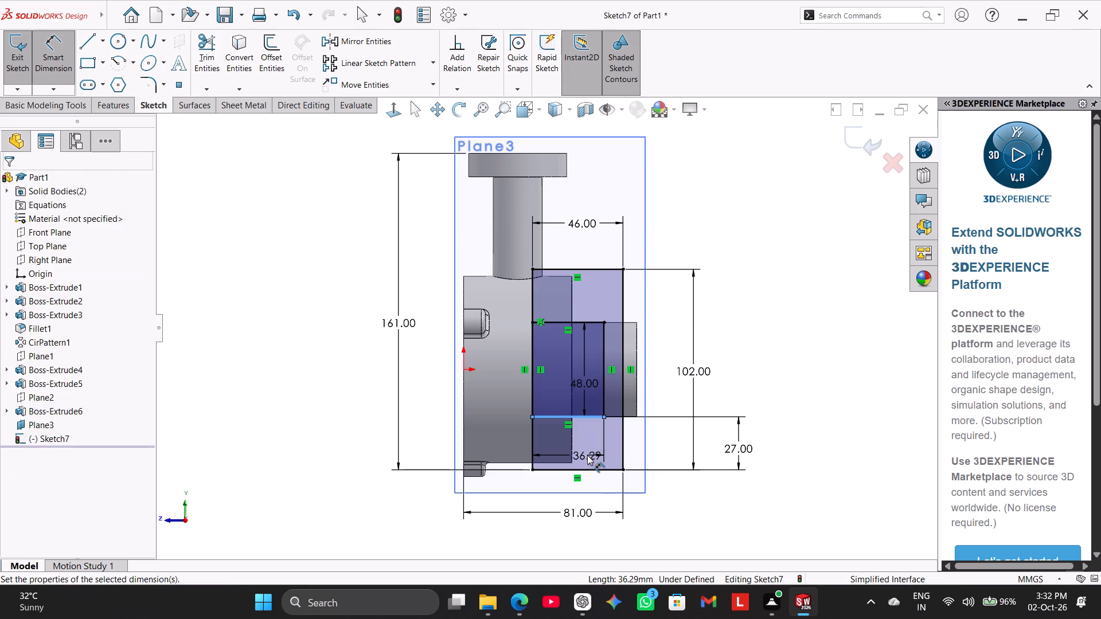
pyautogui.write('25')
pyautogui.press('Return')
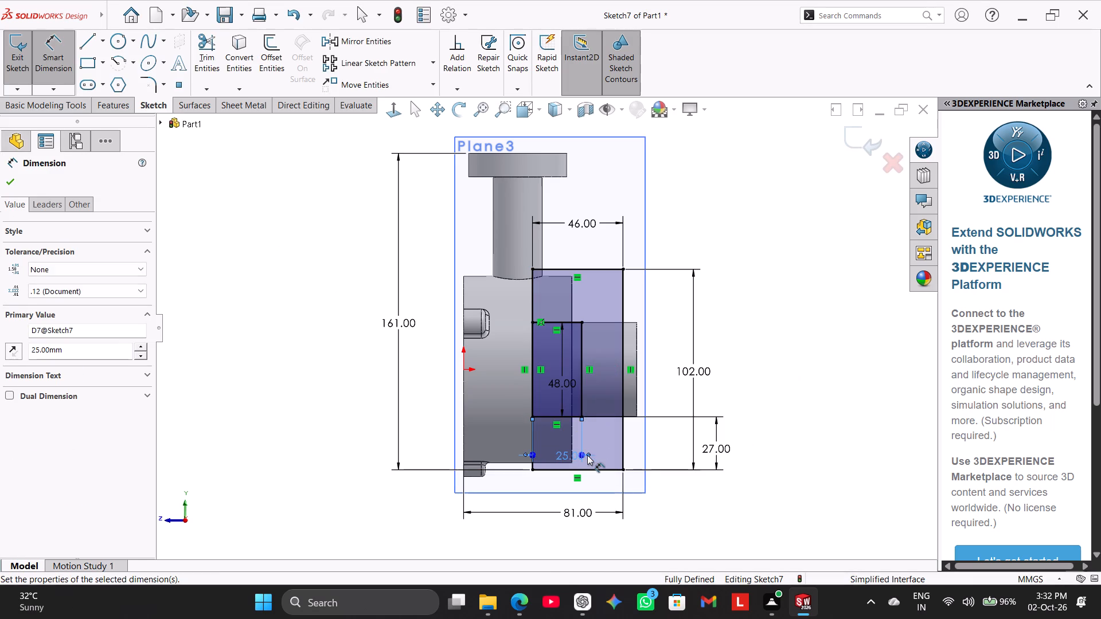
pyautogui.rightClick(238, 355)
pyautogui.click(262, 393)
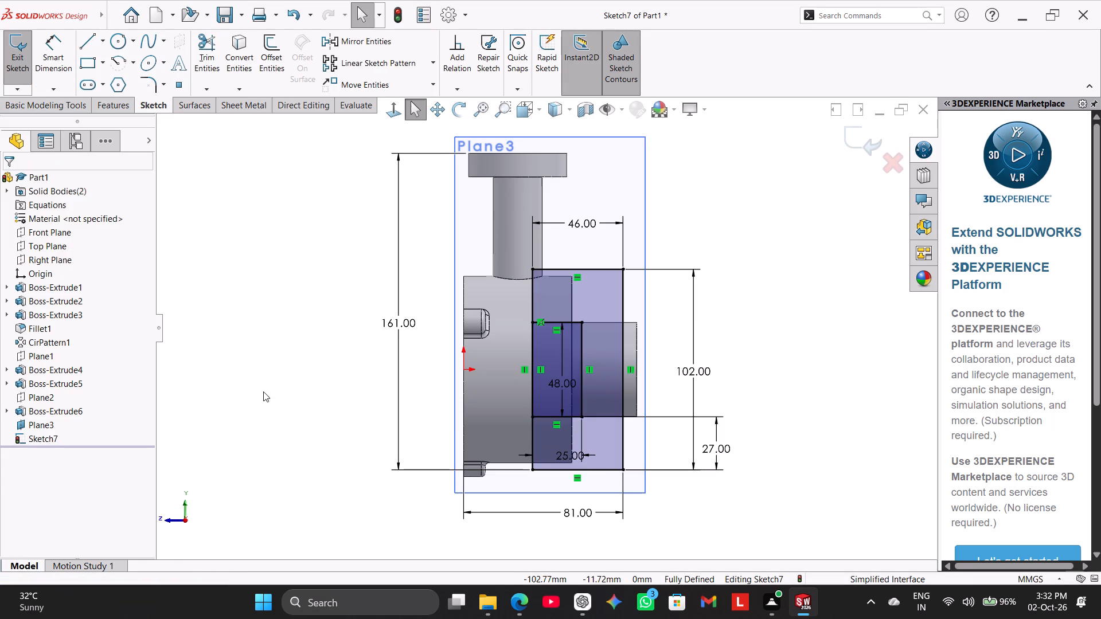
# Examine the nested-rectangle sketch on Plane3 from several angles relative to the ring, hub and stem.
pyautogui.moveTo(348, 399); pyautogui.dragTo(405, 429, button='middle')
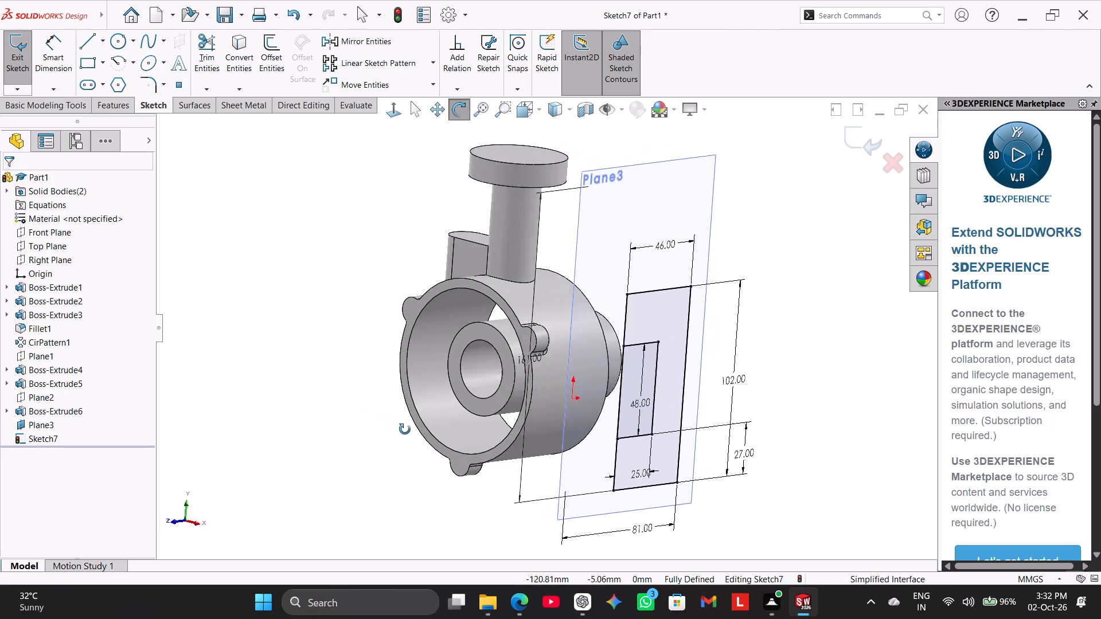
pyautogui.moveTo(405, 429); pyautogui.dragTo(386, 384, button='middle')
pyautogui.scroll(1, 428, 441)
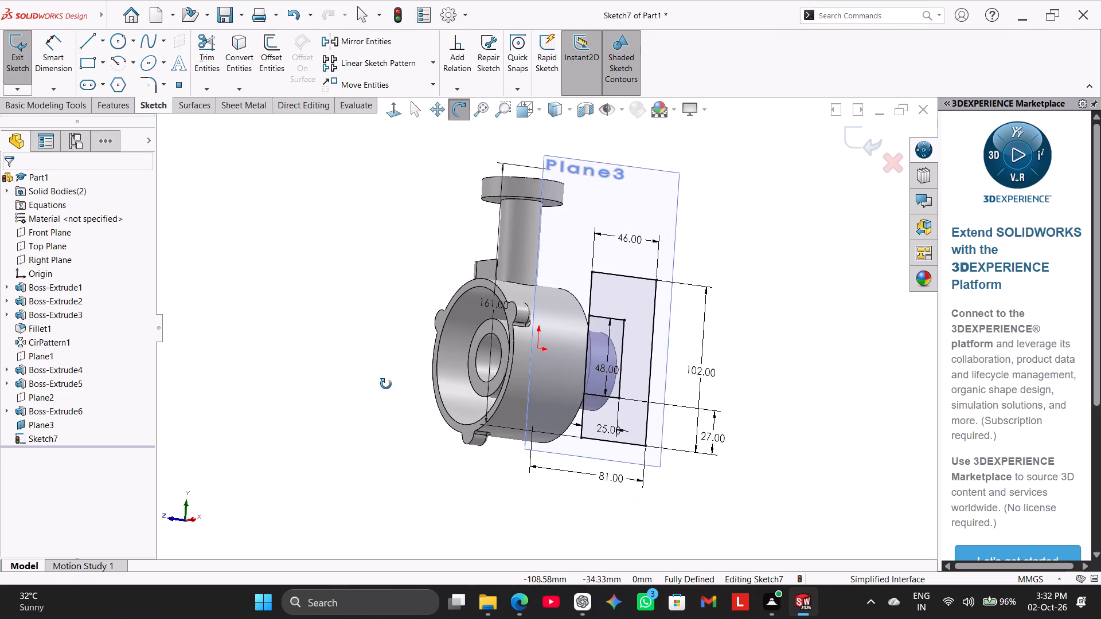
pyautogui.moveTo(386, 384); pyautogui.dragTo(449, 489, button='middle')
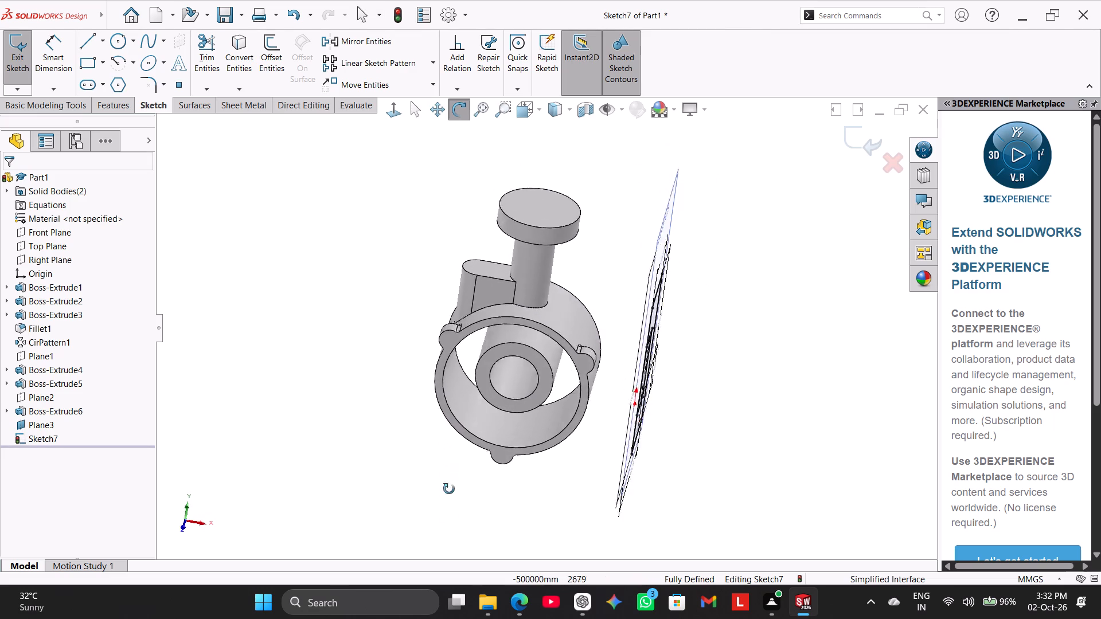
pyautogui.moveTo(449, 489); pyautogui.dragTo(449, 555, button='middle')
pyautogui.moveTo(451, 448); pyautogui.dragTo(447, 532, button='middle')
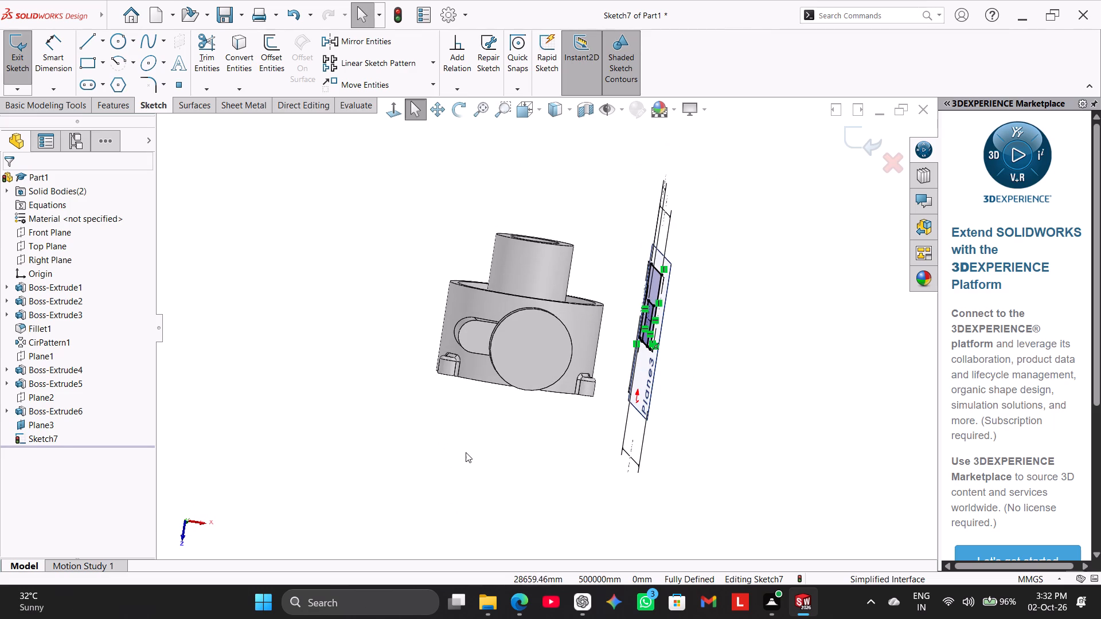
pyautogui.moveTo(468, 449); pyautogui.dragTo(434, 448, button='middle')
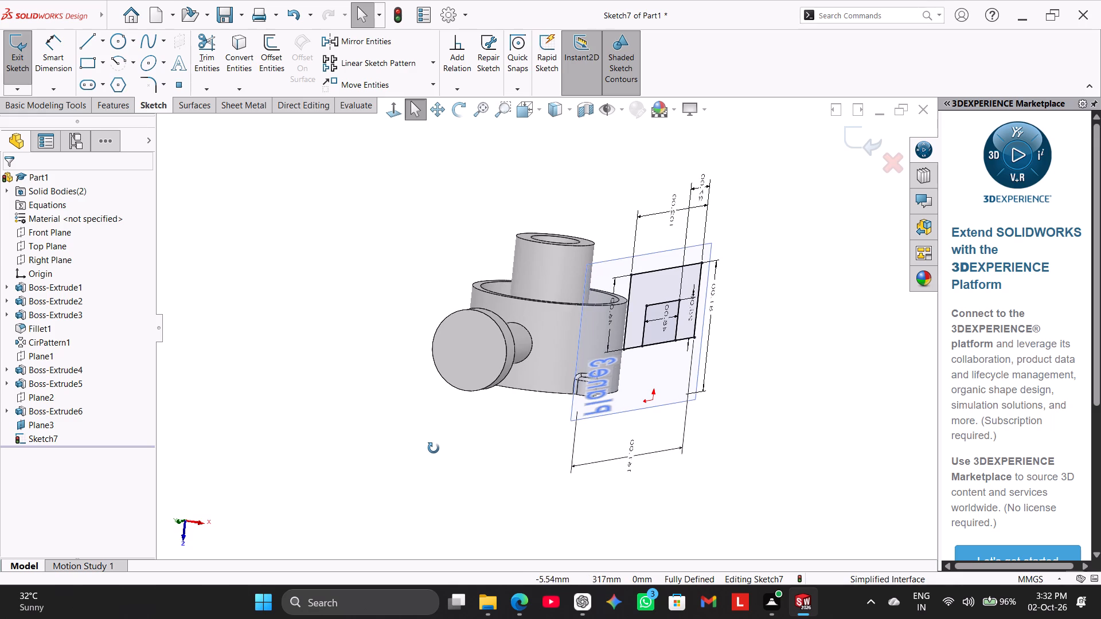
pyautogui.moveTo(434, 448); pyautogui.dragTo(448, 442, button='middle')
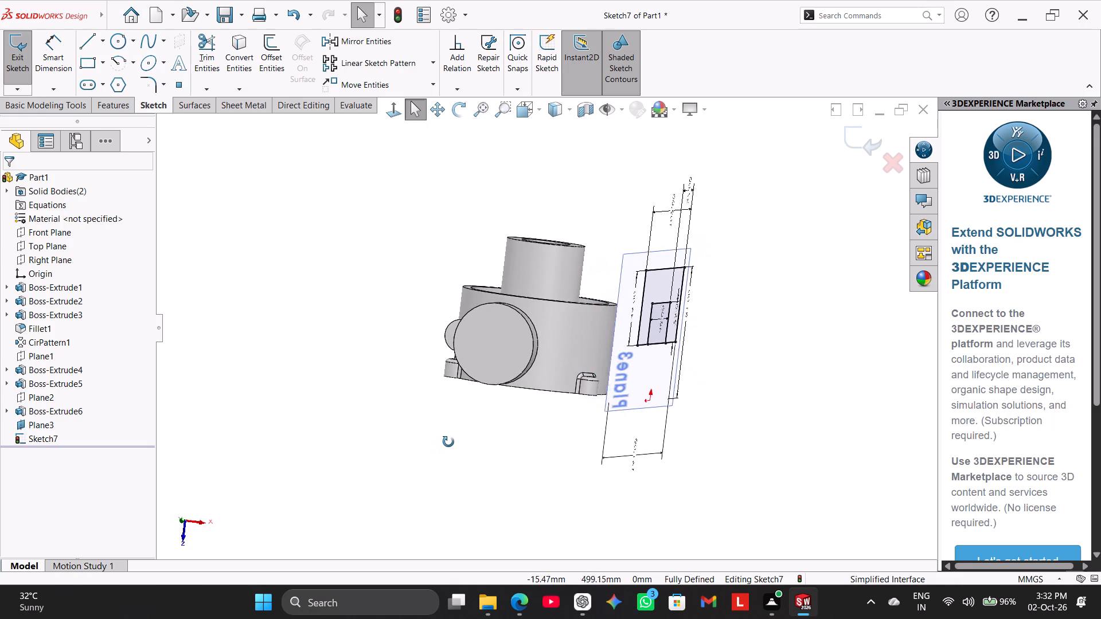
pyautogui.moveTo(448, 442); pyautogui.dragTo(413, 422, button='middle')
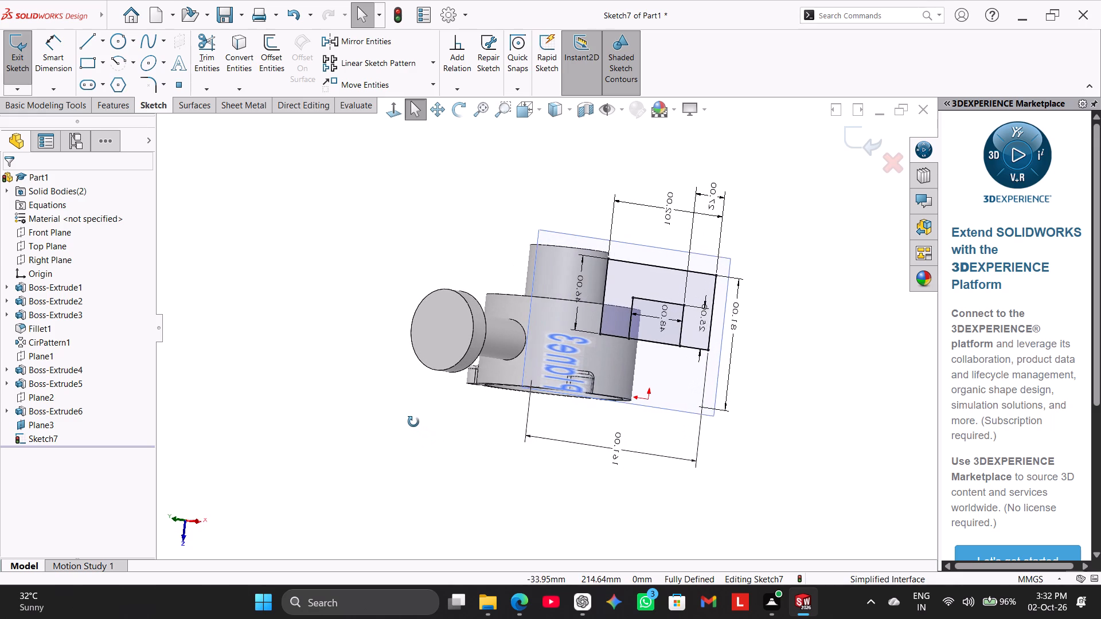
pyautogui.moveTo(413, 422); pyautogui.dragTo(424, 425, button='middle')
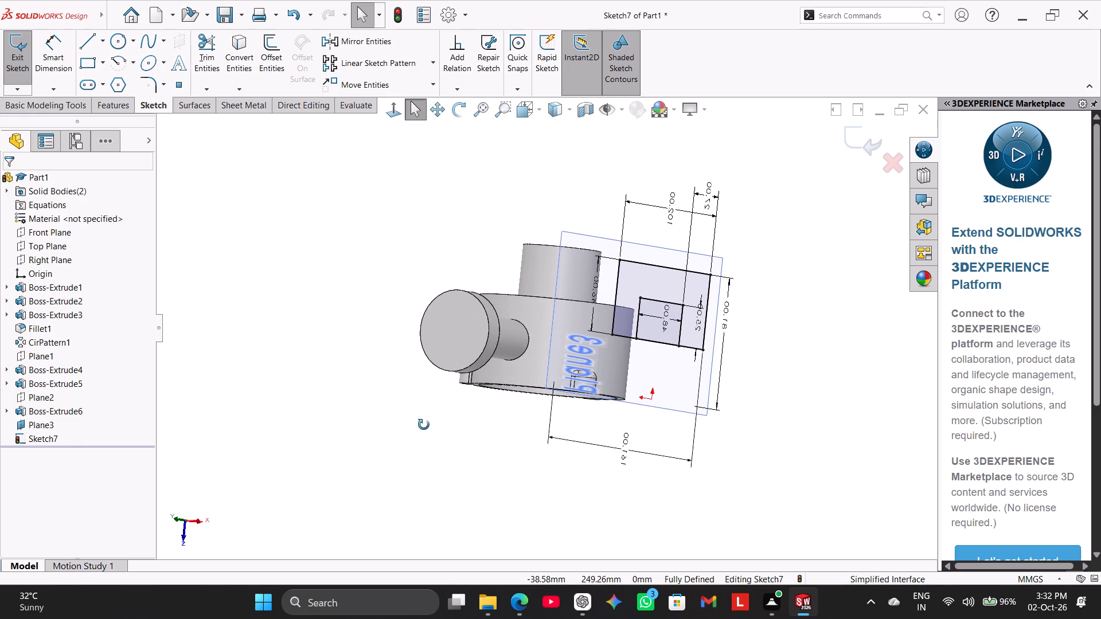
pyautogui.moveTo(424, 425); pyautogui.dragTo(374, 380, button='middle')
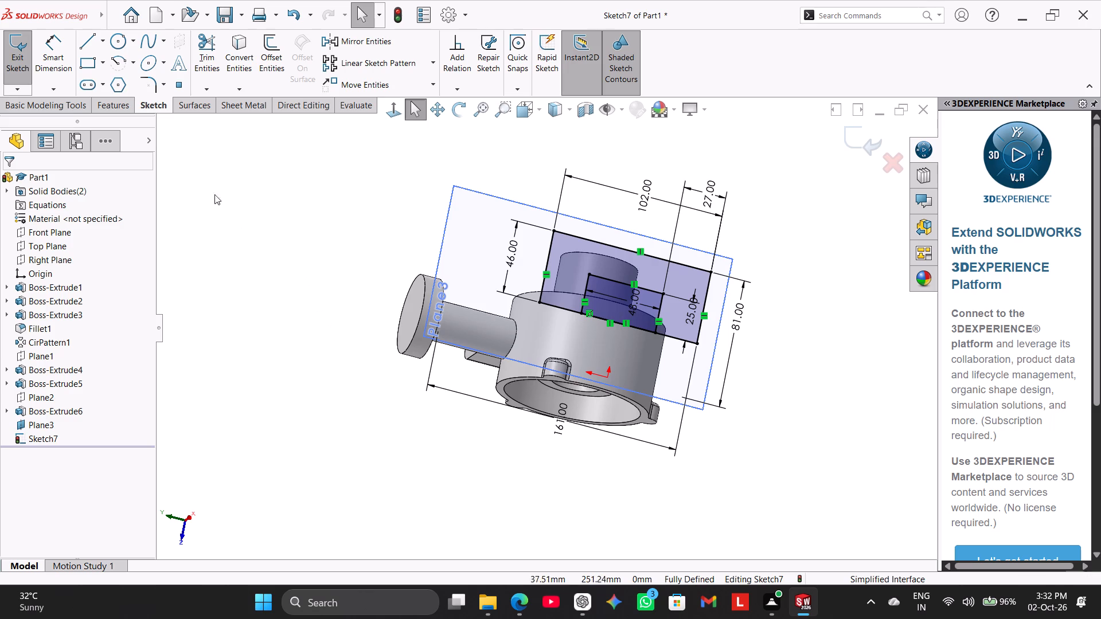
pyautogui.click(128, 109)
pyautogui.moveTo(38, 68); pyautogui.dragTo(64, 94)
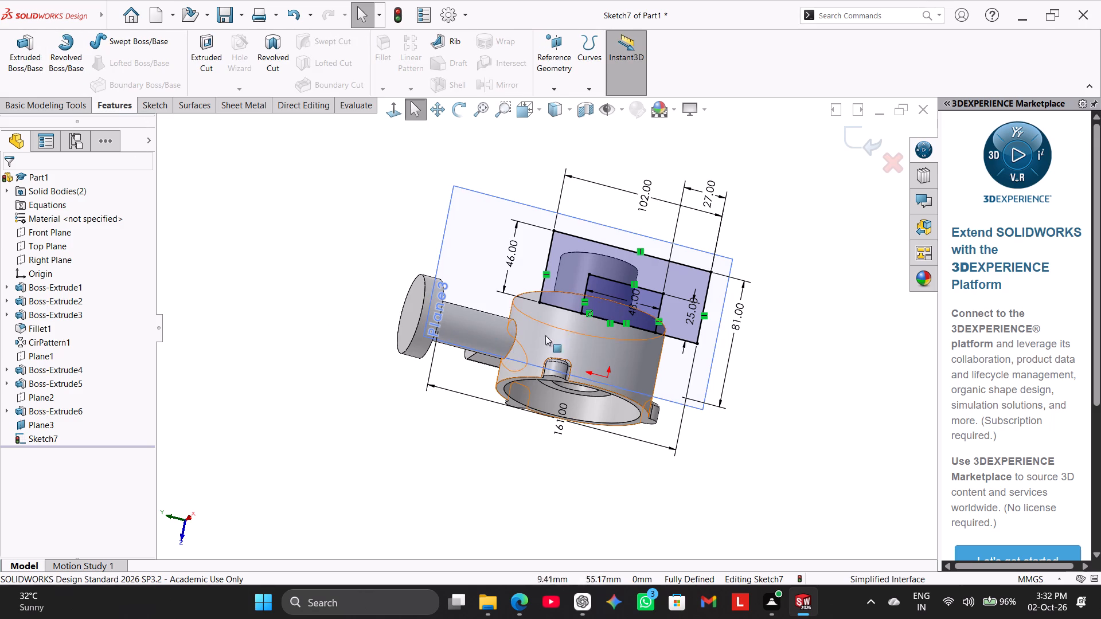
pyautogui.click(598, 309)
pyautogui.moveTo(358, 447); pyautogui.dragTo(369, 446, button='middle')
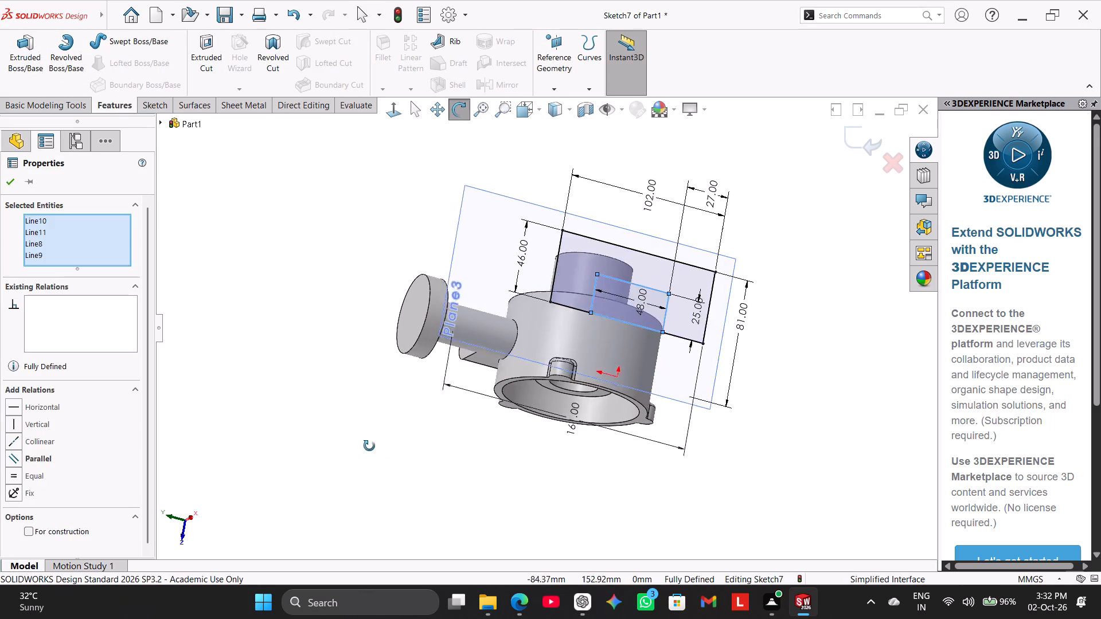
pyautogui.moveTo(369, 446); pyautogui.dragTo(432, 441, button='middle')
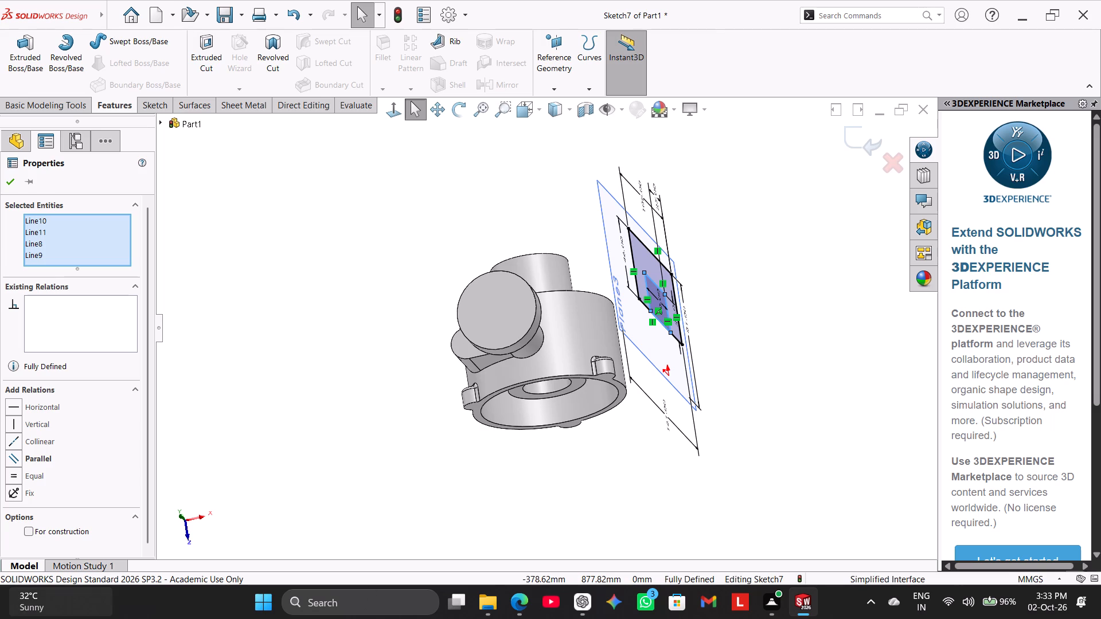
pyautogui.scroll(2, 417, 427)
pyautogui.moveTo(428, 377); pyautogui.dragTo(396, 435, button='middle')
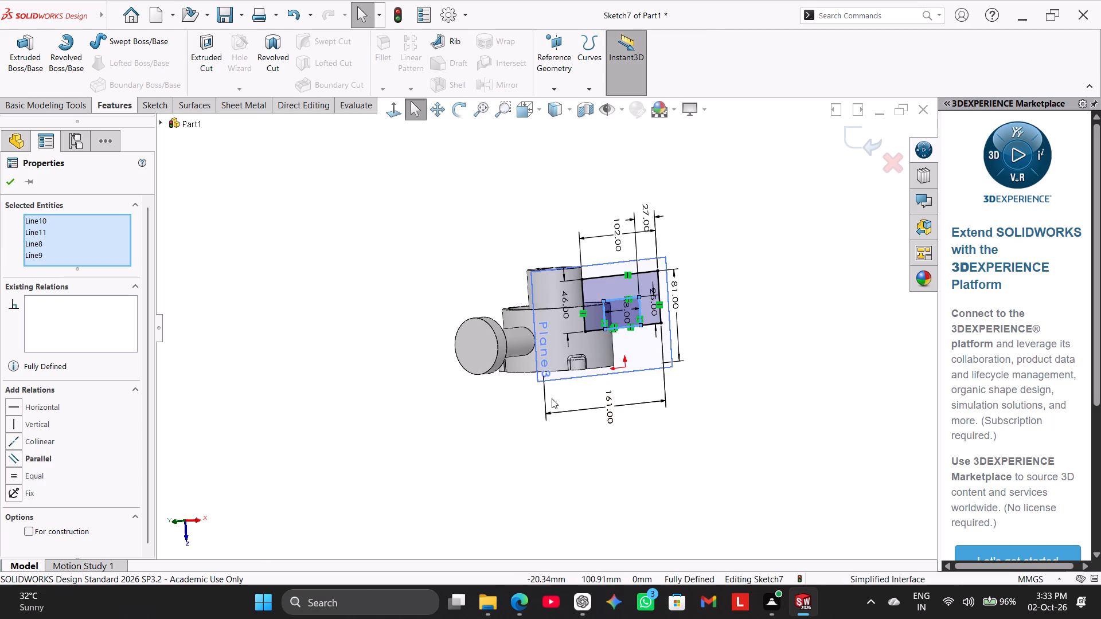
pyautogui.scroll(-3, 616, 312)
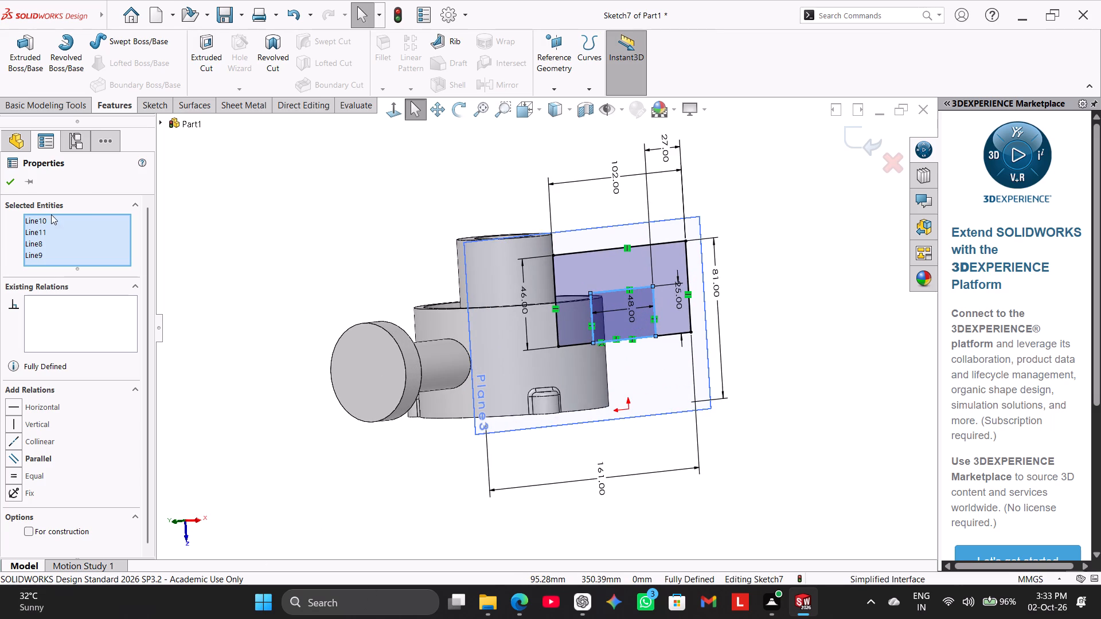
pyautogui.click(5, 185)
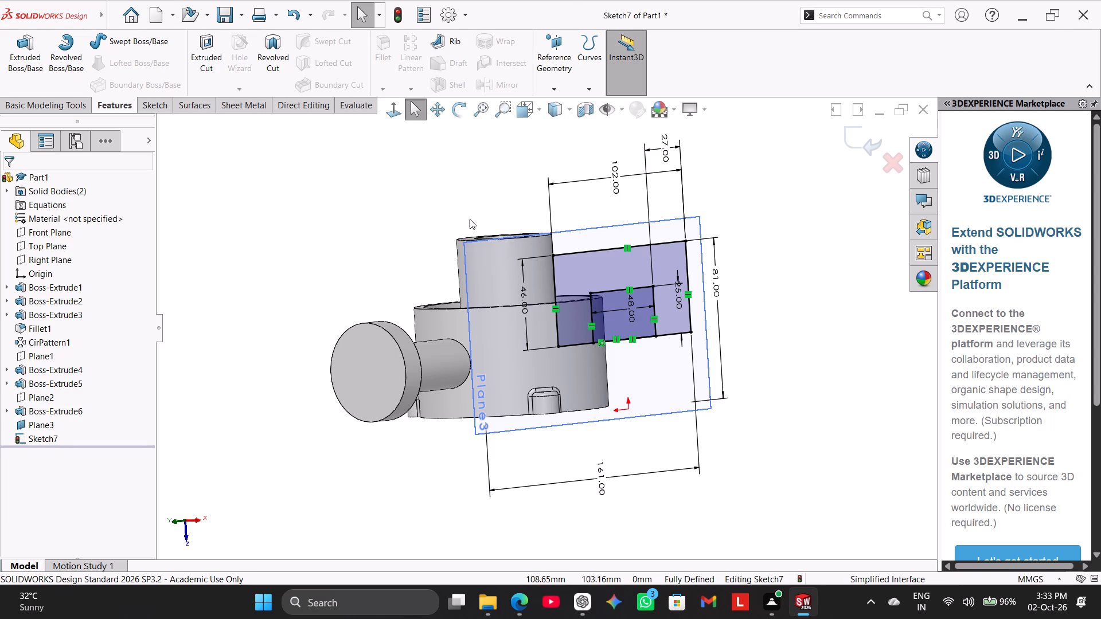
# Set up a Boss-Extrude of only the inner rectangle's region, with its direction reversed toward the ring body.
pyautogui.click(31, 50)
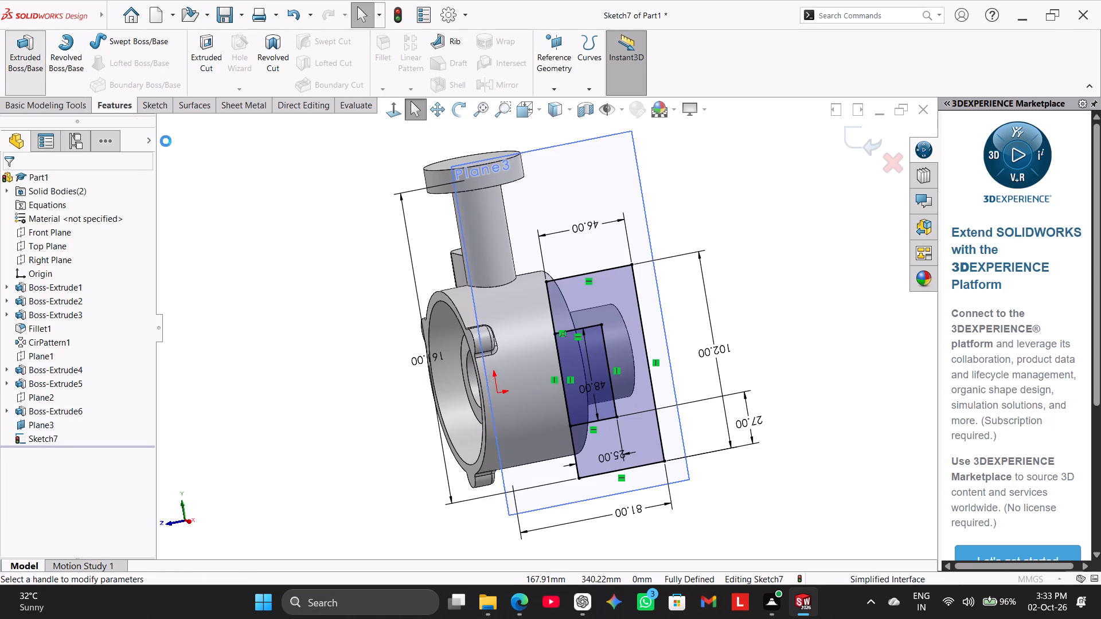
pyautogui.click(52, 455)
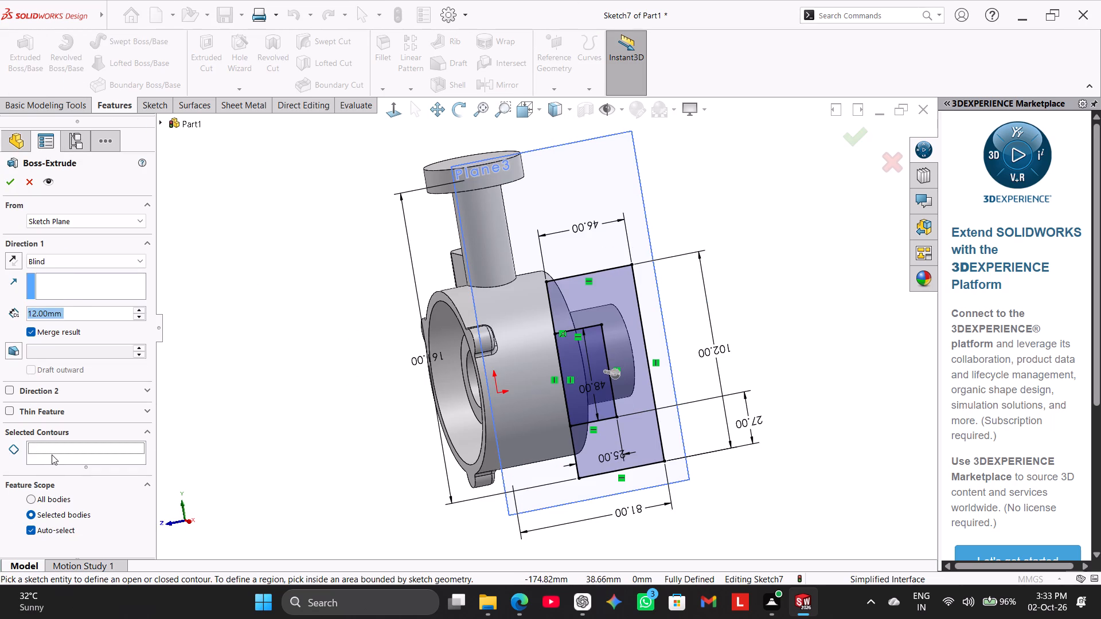
pyautogui.click(577, 405)
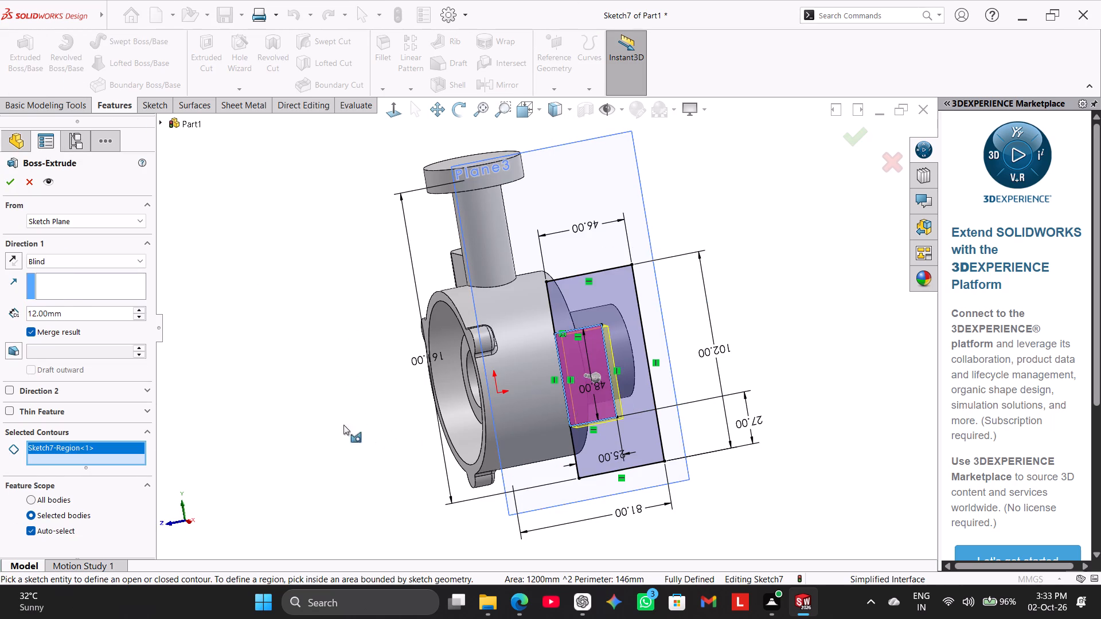
pyautogui.moveTo(321, 422); pyautogui.dragTo(411, 369, button='middle')
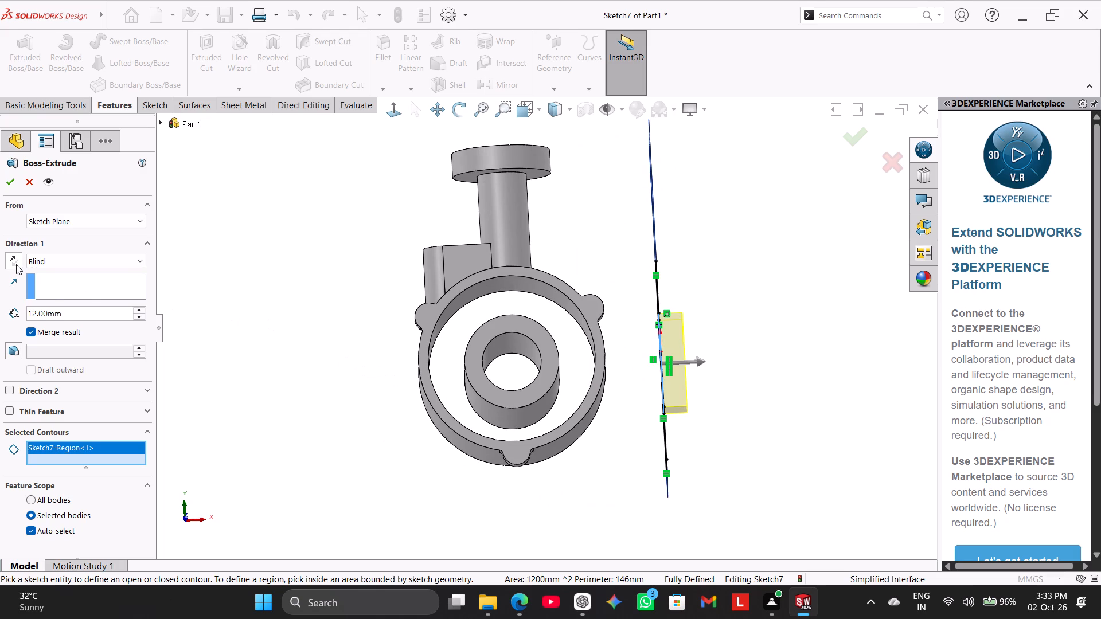
pyautogui.click(16, 261)
pyautogui.moveTo(348, 401); pyautogui.dragTo(319, 434, button='middle')
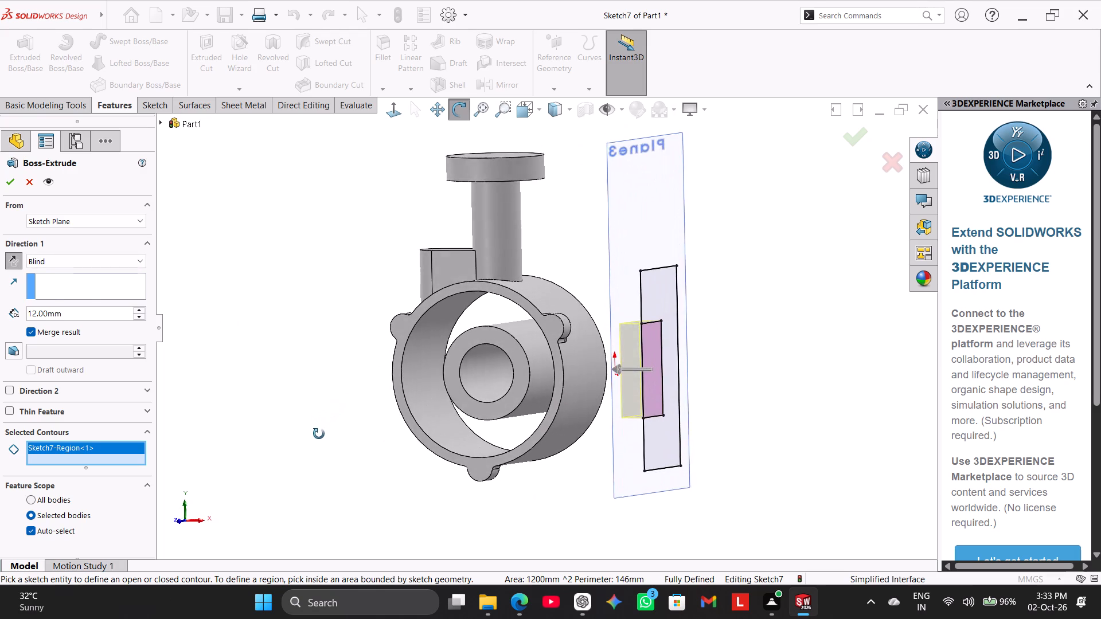
pyautogui.moveTo(319, 434); pyautogui.dragTo(317, 446, button='middle')
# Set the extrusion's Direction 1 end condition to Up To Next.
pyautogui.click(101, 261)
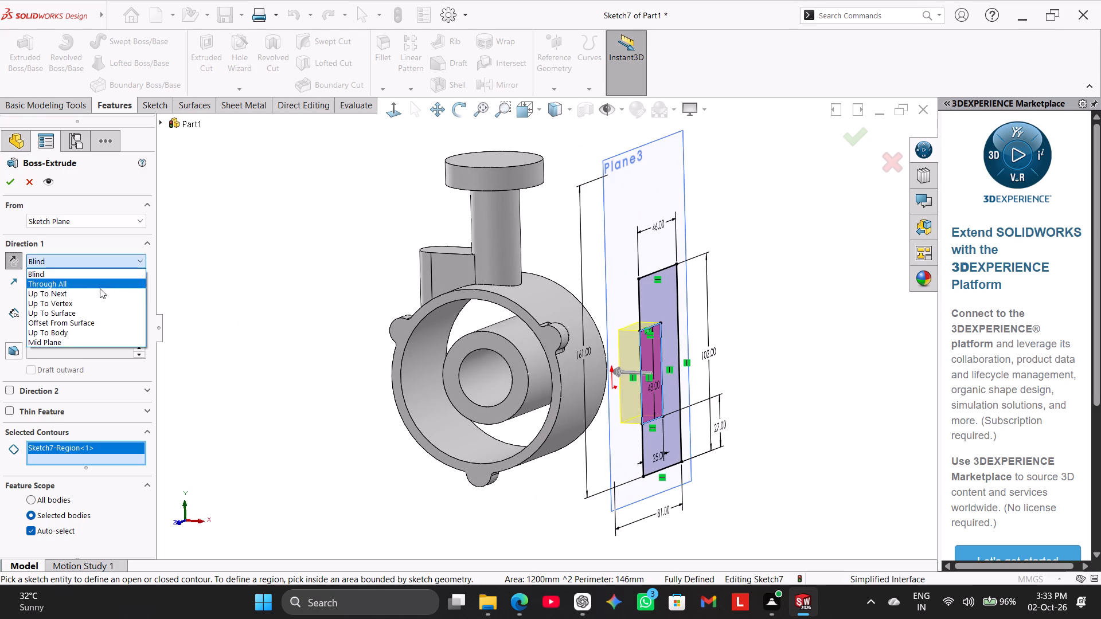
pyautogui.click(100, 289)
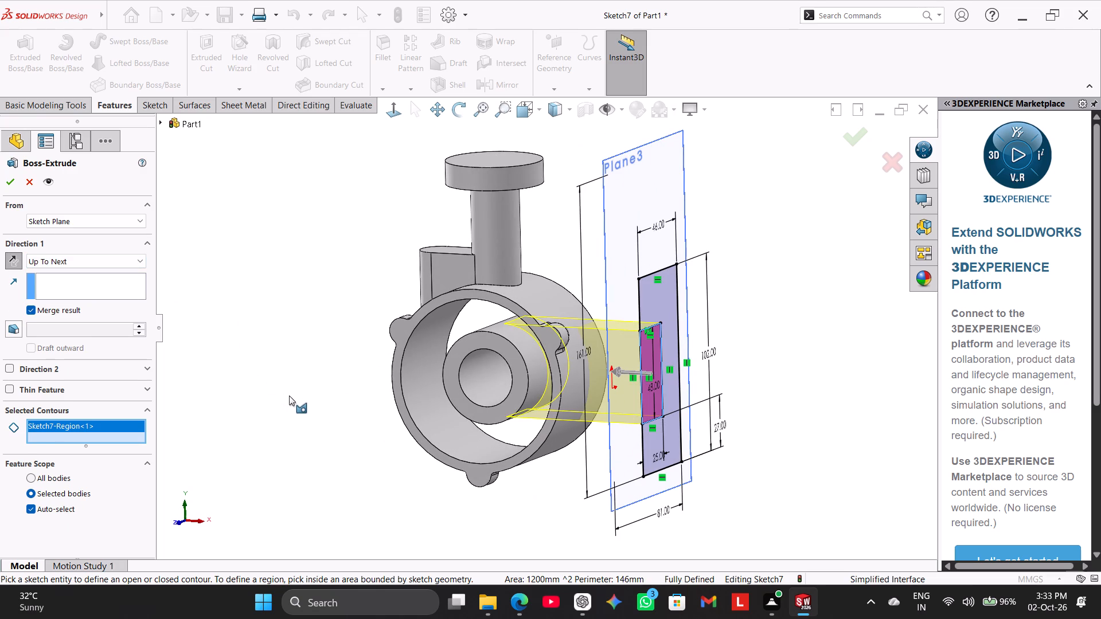
# Examine from several angles how the extrusion preview meets the ring and hub.
pyautogui.moveTo(289, 395); pyautogui.dragTo(303, 351, button='middle')
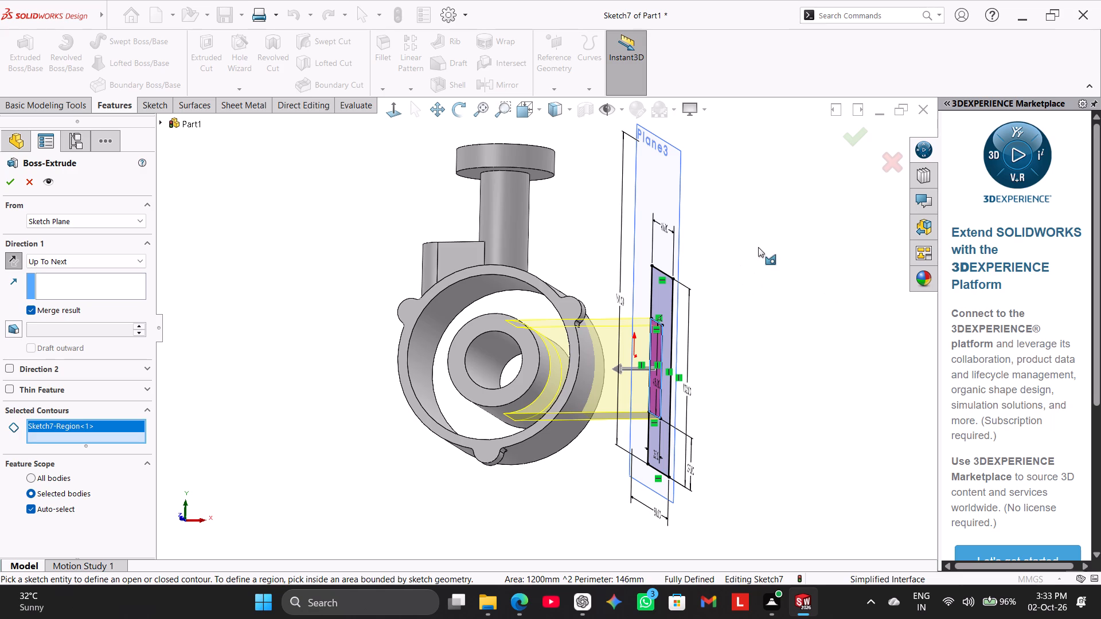
pyautogui.moveTo(758, 246); pyautogui.dragTo(679, 441, button='middle')
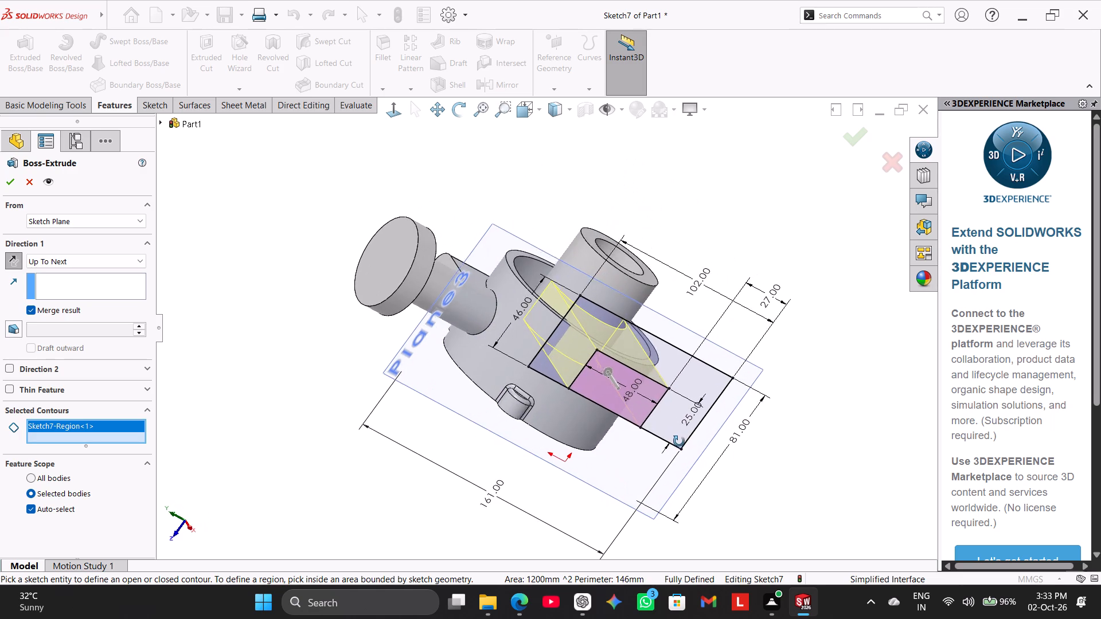
pyautogui.moveTo(679, 441); pyautogui.dragTo(685, 425, button='middle')
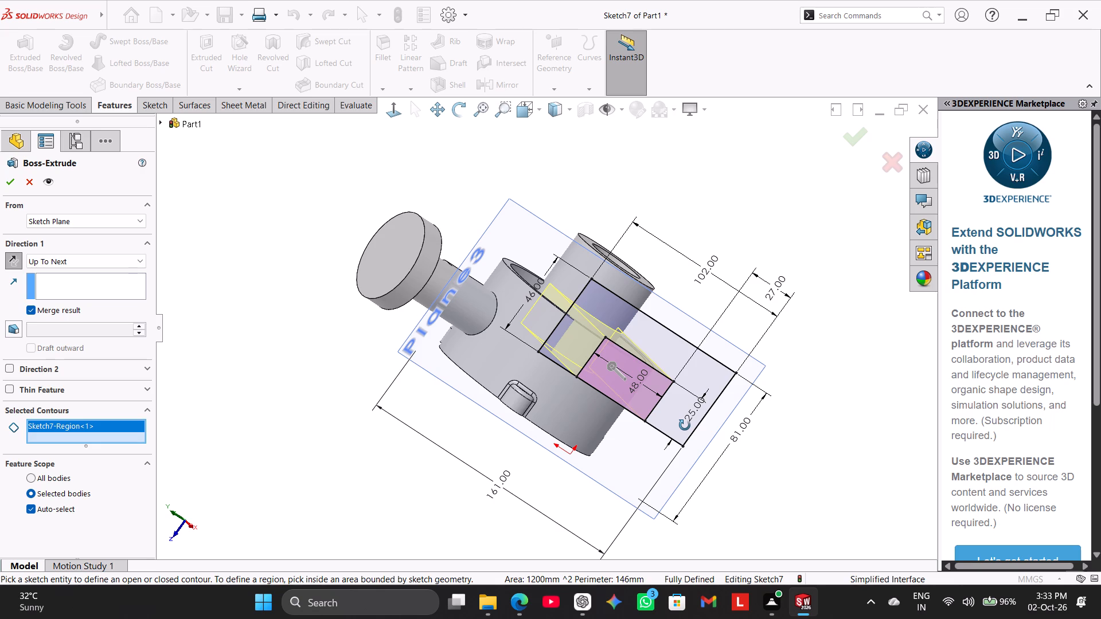
pyautogui.moveTo(685, 425); pyautogui.dragTo(771, 320, button='middle')
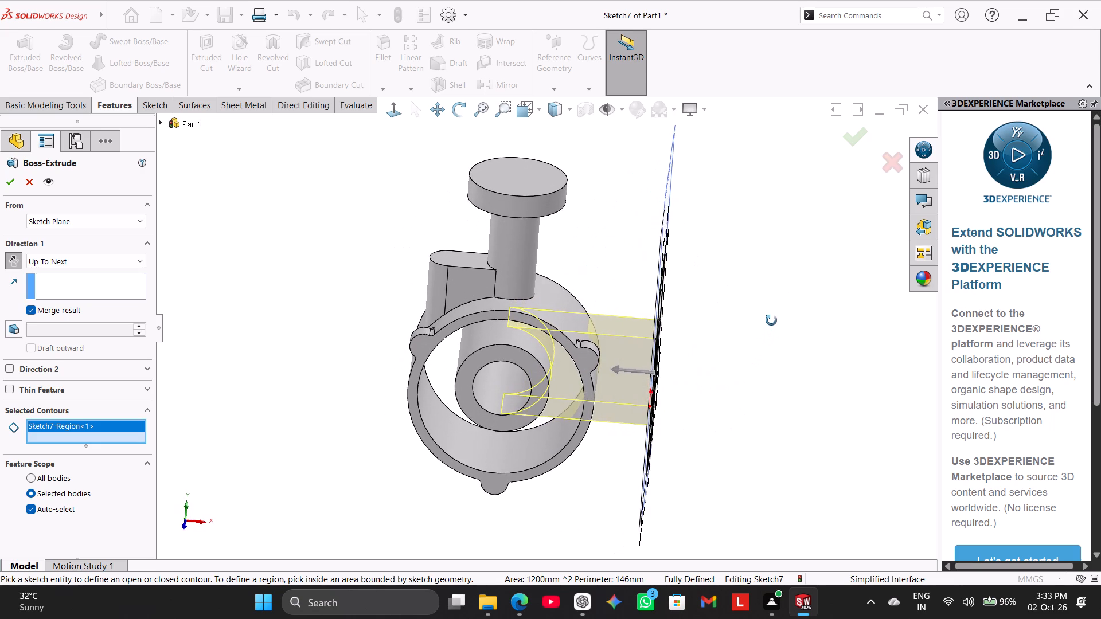
pyautogui.moveTo(771, 320); pyautogui.dragTo(768, 297, button='middle')
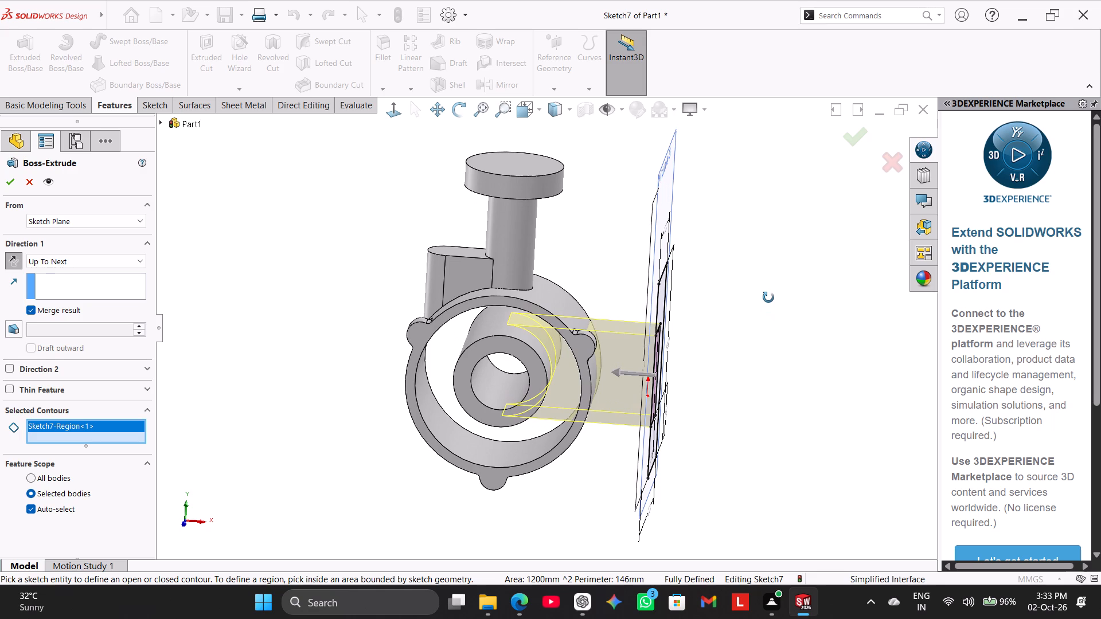
pyautogui.moveTo(768, 297); pyautogui.dragTo(771, 252, button='middle')
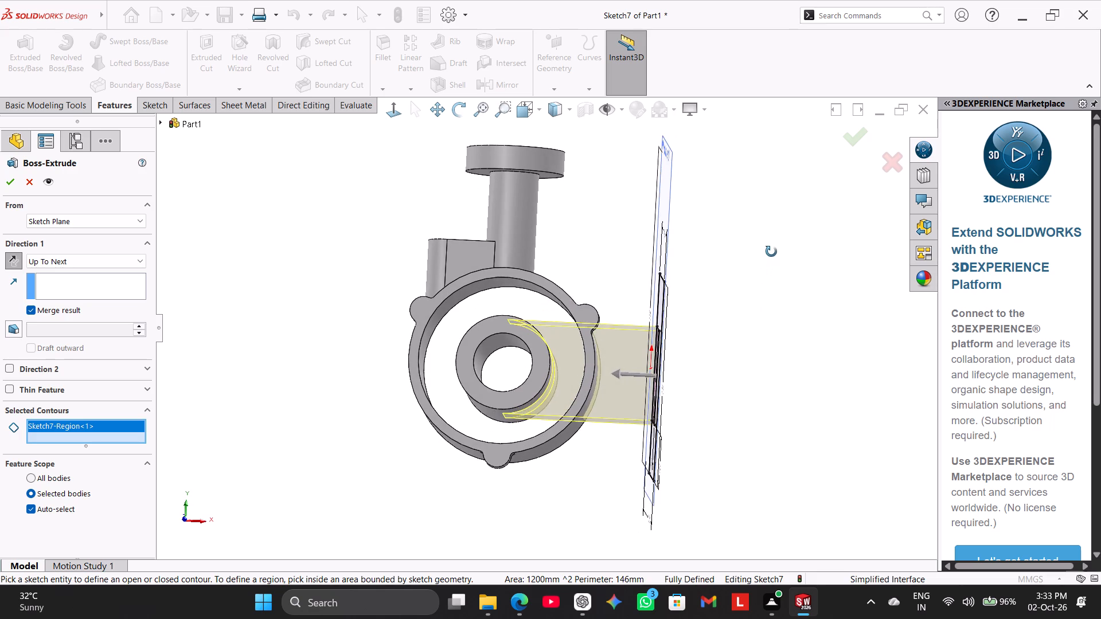
pyautogui.moveTo(771, 252); pyautogui.dragTo(771, 260, button='middle')
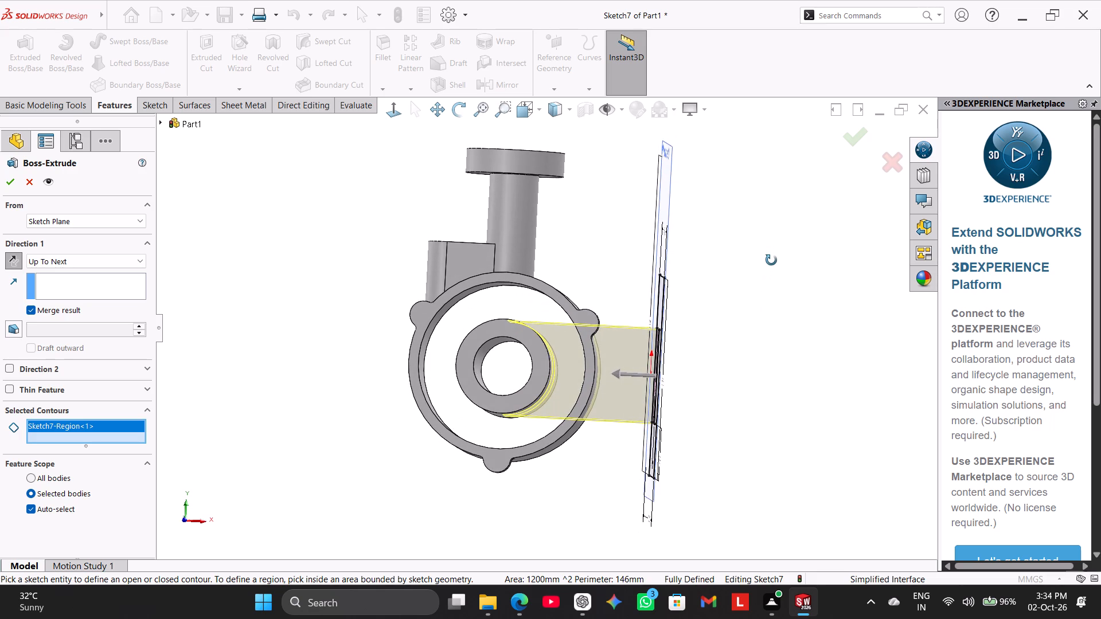
pyautogui.moveTo(771, 260); pyautogui.dragTo(724, 308, button='middle')
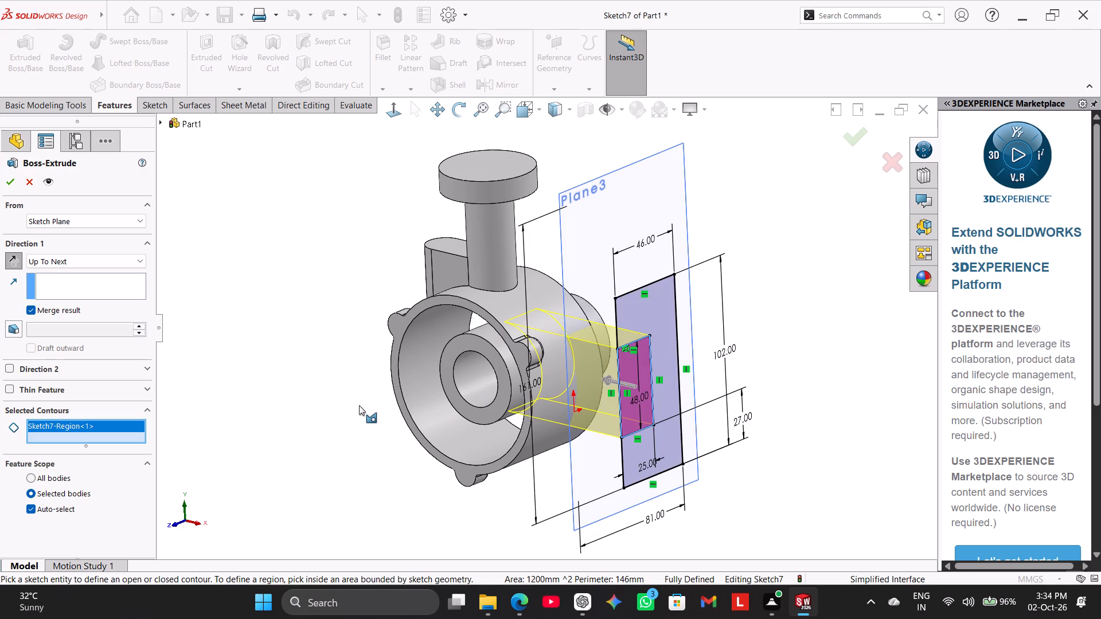
# Extrude the inner rectangle's region from Plane3 with an Up To Surface end condition, ending at the ring's inner cylindrical face.
pyautogui.click(100, 267)
pyautogui.click(101, 311)
pyautogui.moveTo(276, 329); pyautogui.dragTo(319, 351, button='middle')
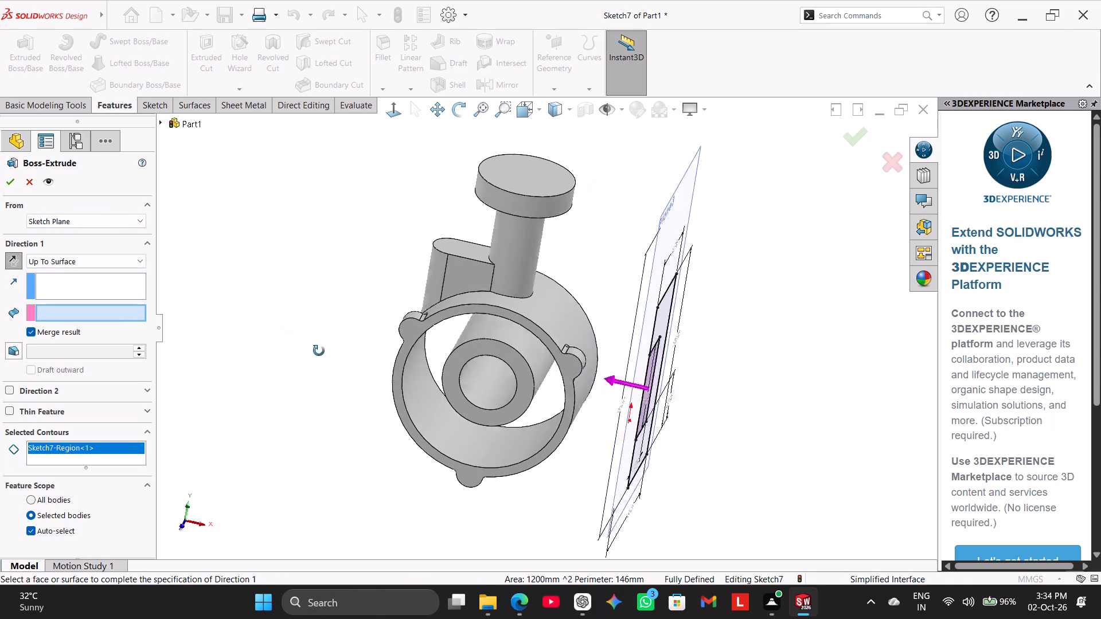
pyautogui.moveTo(319, 351); pyautogui.dragTo(360, 359, button='middle')
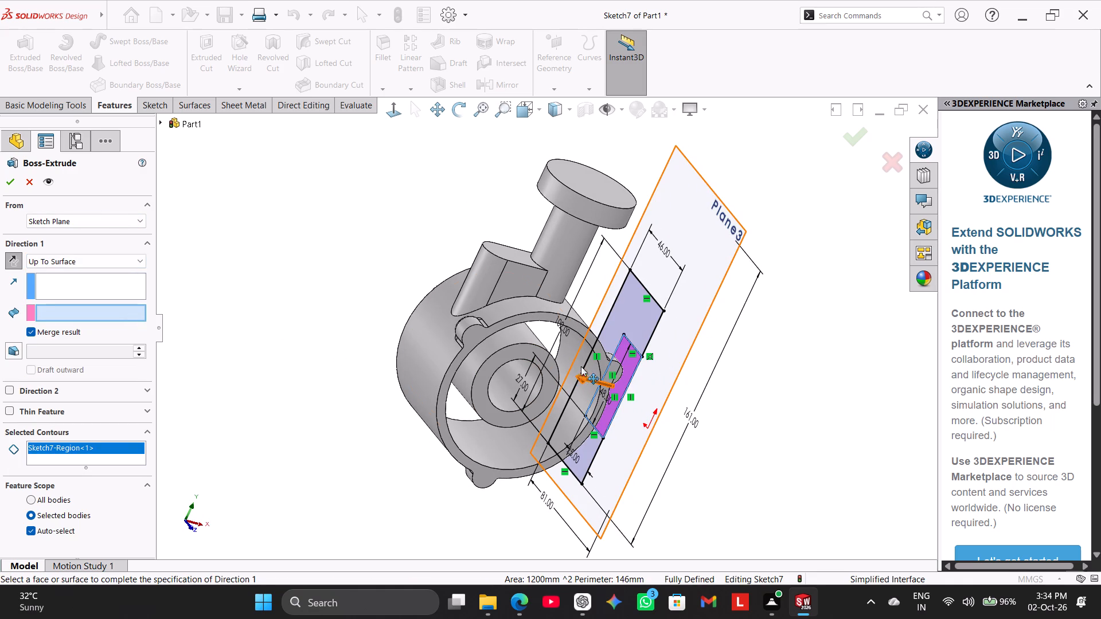
pyautogui.moveTo(567, 357); pyautogui.dragTo(583, 366, button='middle')
pyautogui.click(588, 348)
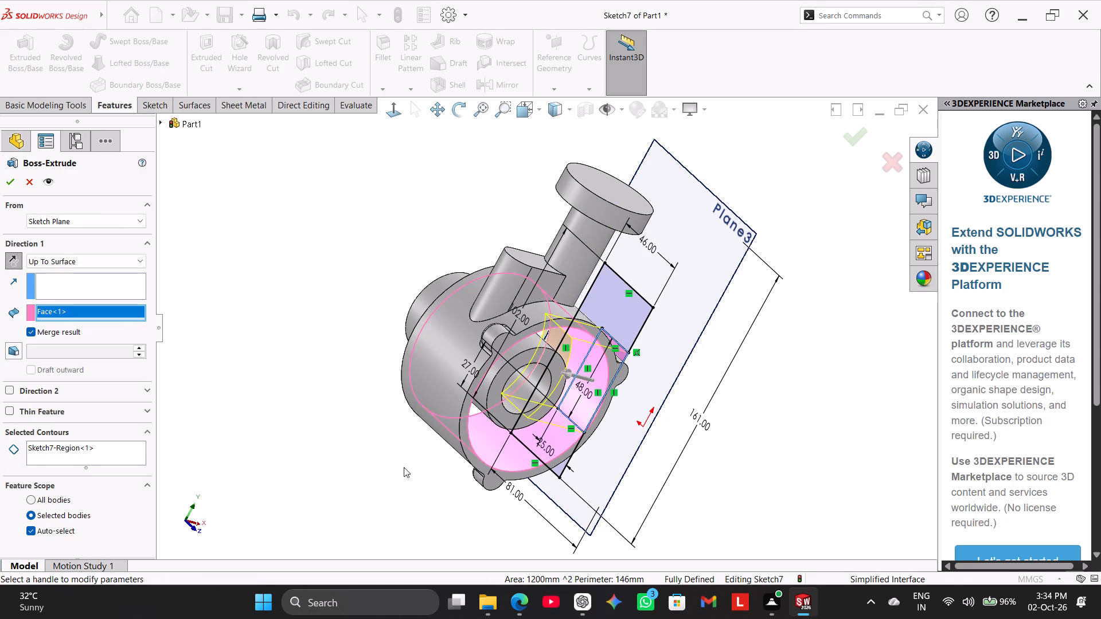
pyautogui.moveTo(366, 469); pyautogui.dragTo(113, 466, button='middle')
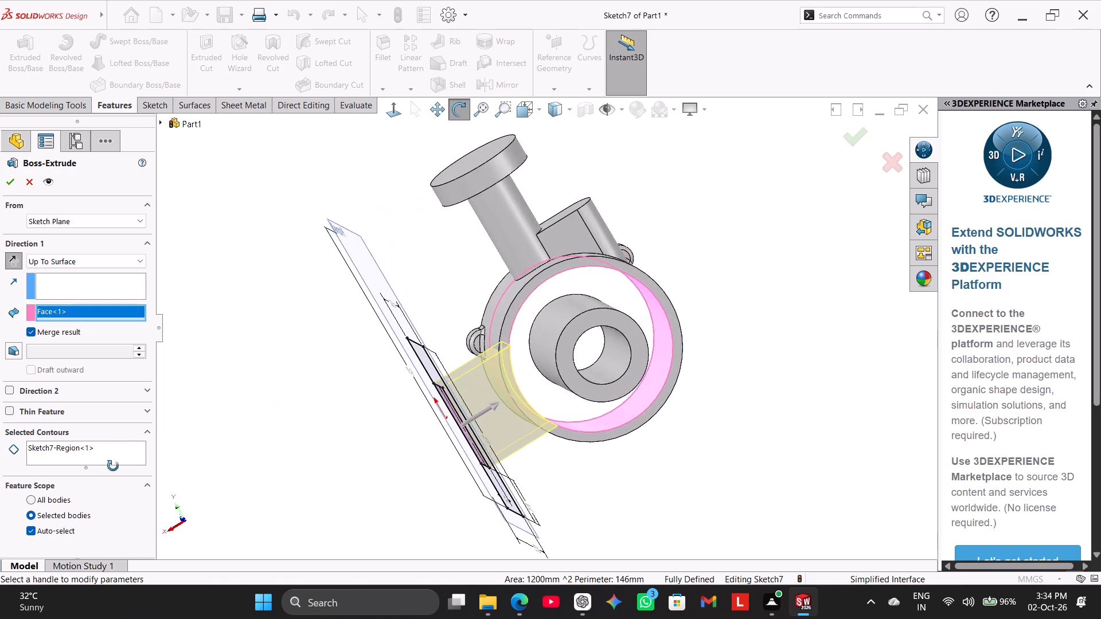
pyautogui.moveTo(113, 466); pyautogui.dragTo(144, 470, button='middle')
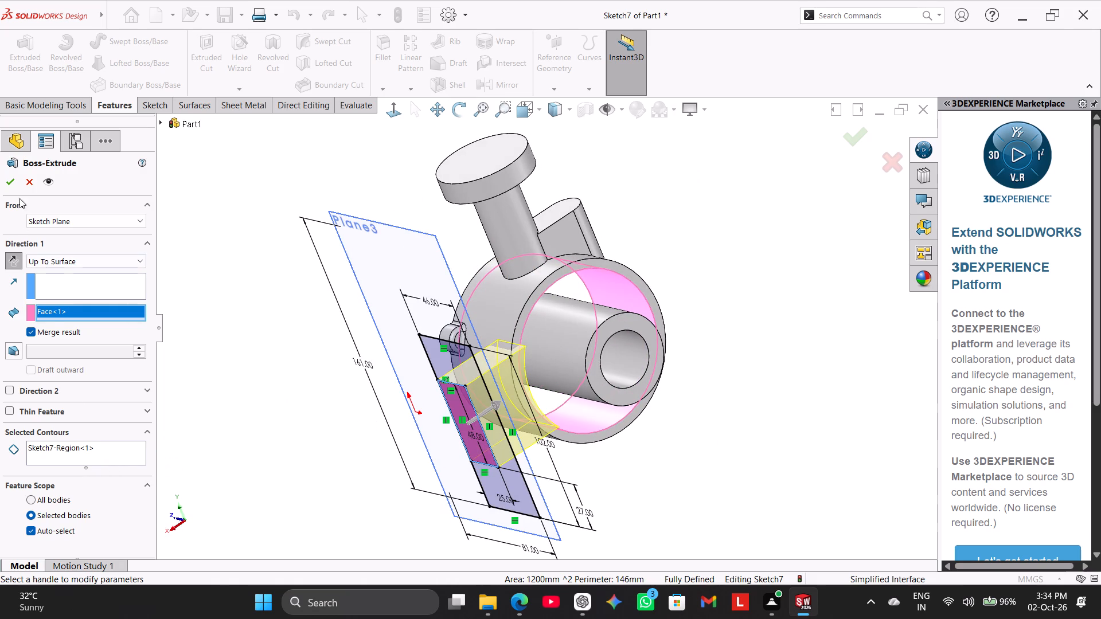
pyautogui.click(17, 185)
pyautogui.click(210, 350)
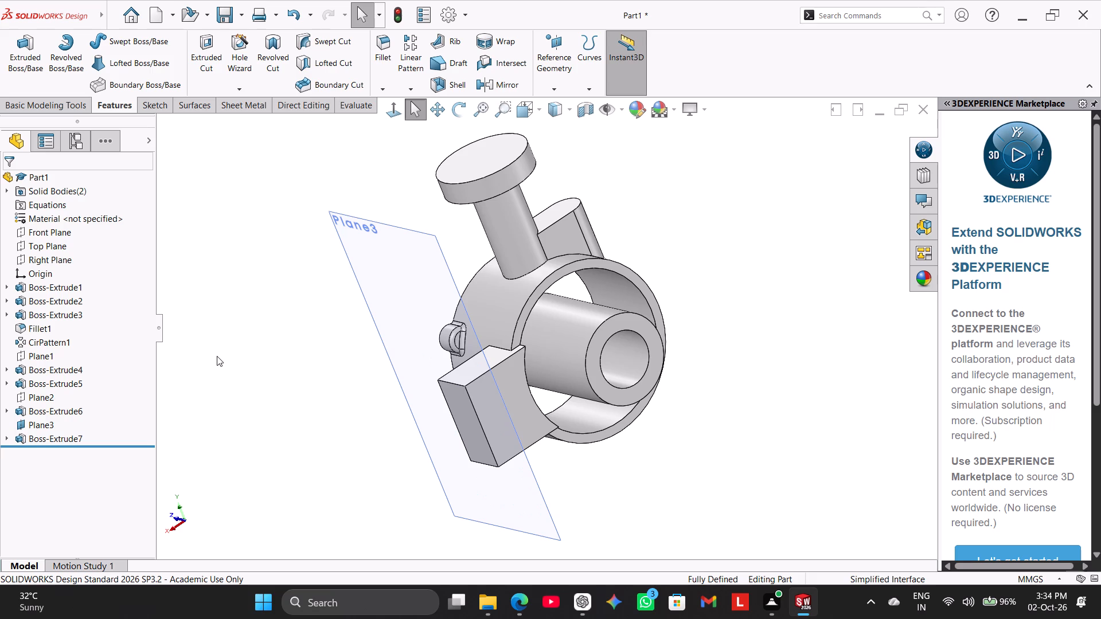
# Extrude Sketch7's region between the inner and outer rectangles as a 12 mm Blind boss, with its direction reversed toward the ring.
pyautogui.moveTo(290, 424); pyautogui.dragTo(419, 425, button='middle')
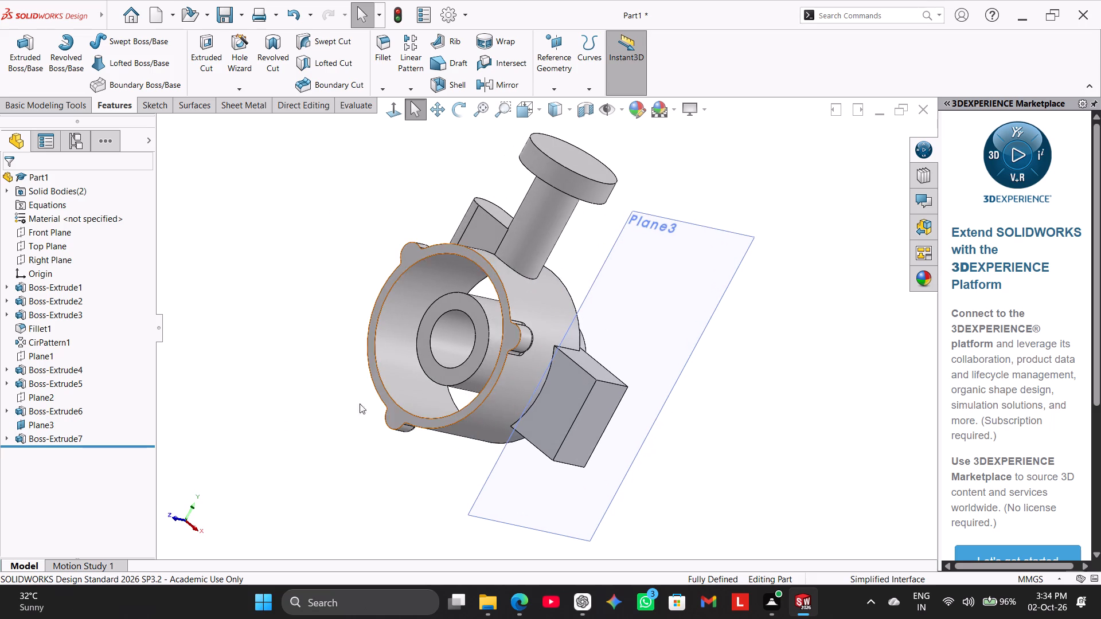
pyautogui.click(34, 57)
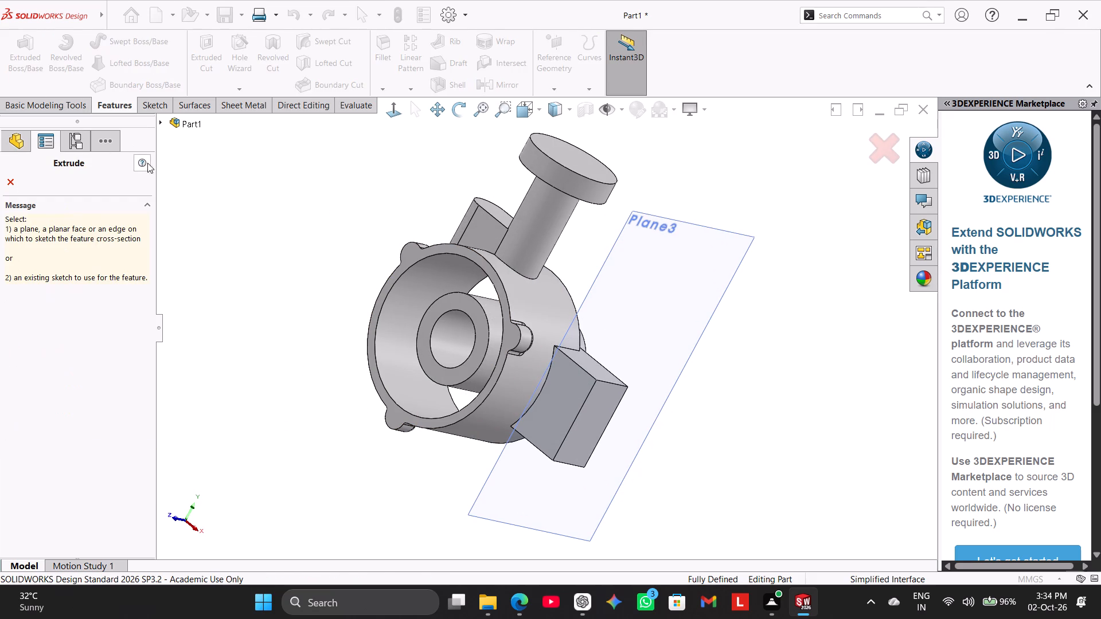
pyautogui.click(166, 122)
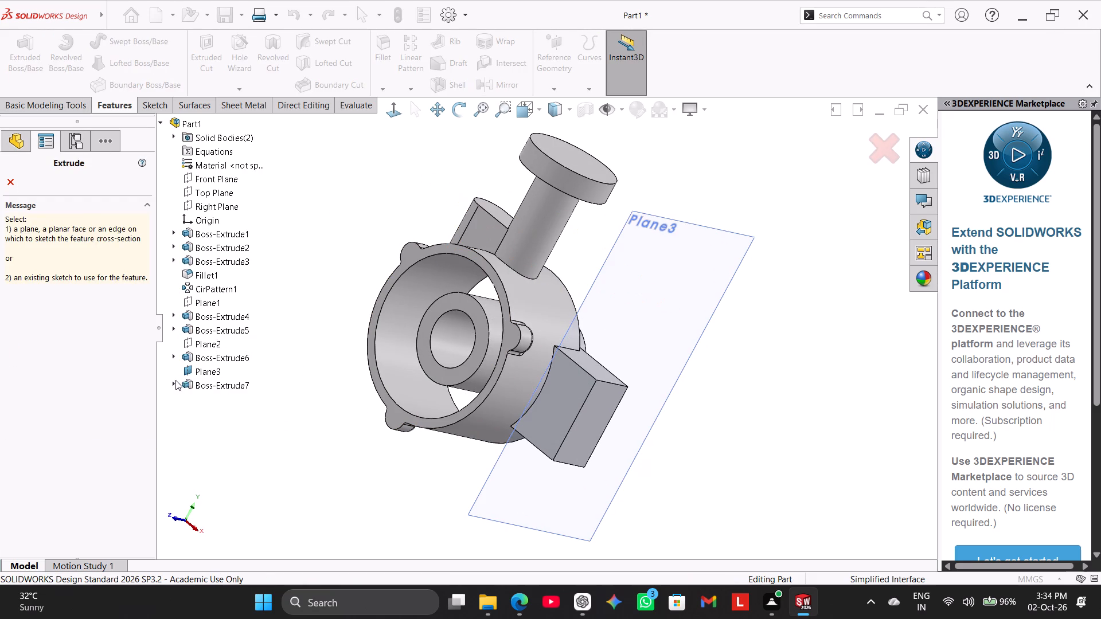
pyautogui.click(175, 380)
pyautogui.click(205, 394)
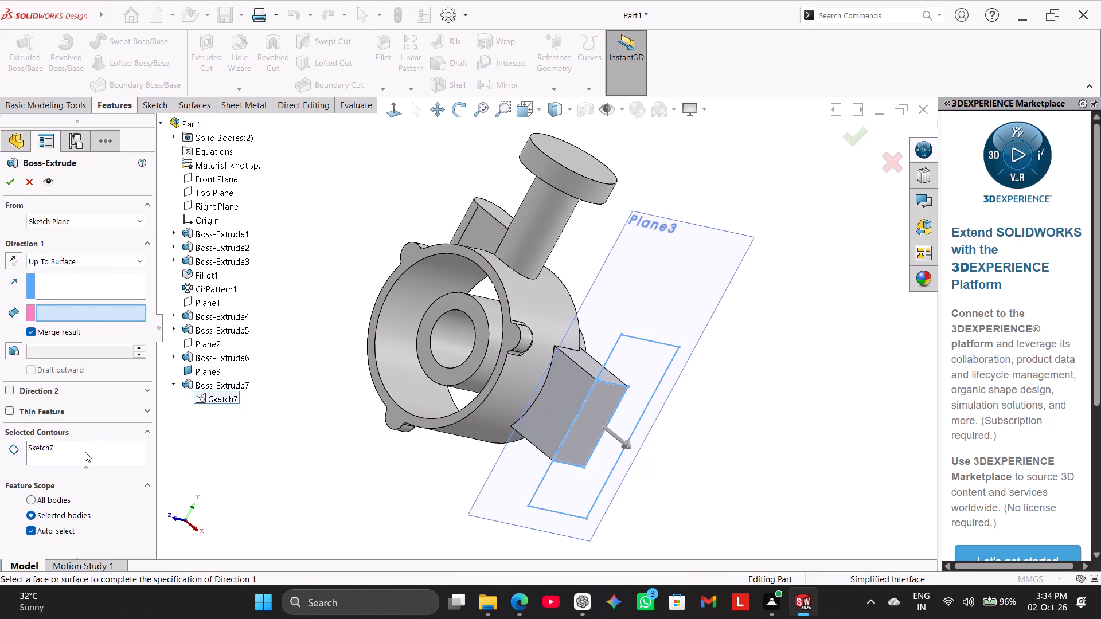
pyautogui.rightClick(85, 452)
pyautogui.click(123, 460)
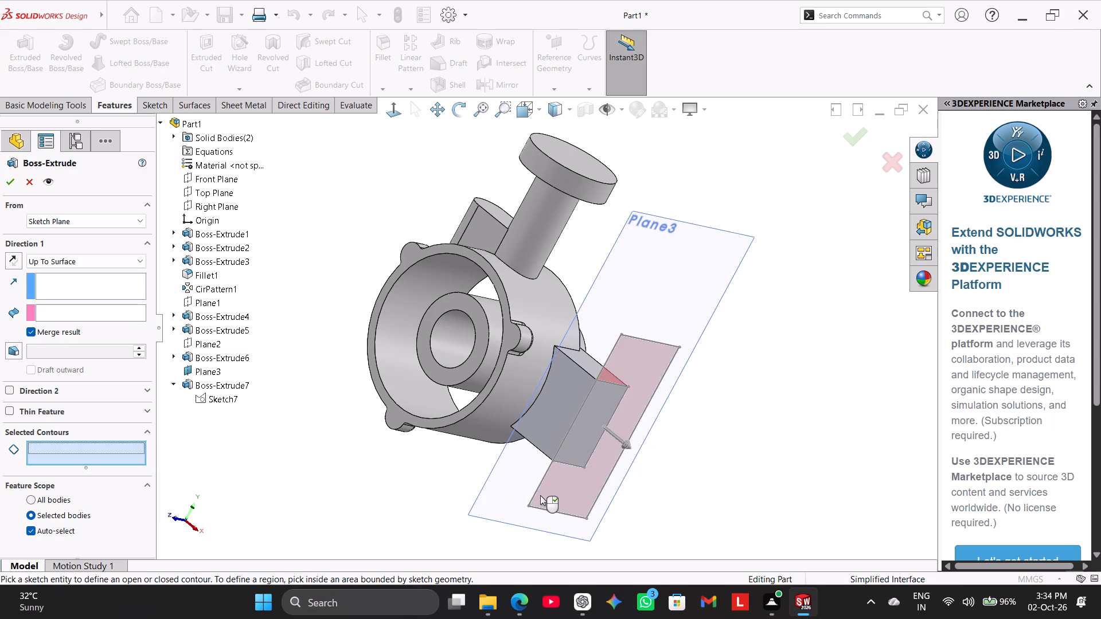
pyautogui.click(538, 495)
pyautogui.moveTo(334, 475); pyautogui.dragTo(365, 508, button='middle')
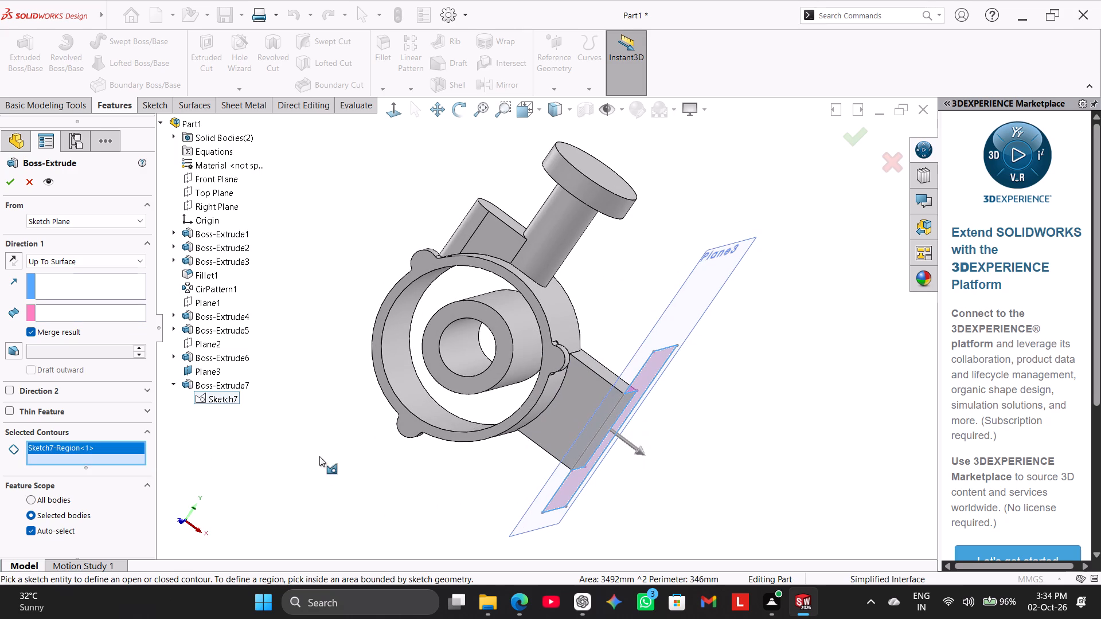
pyautogui.click(13, 260)
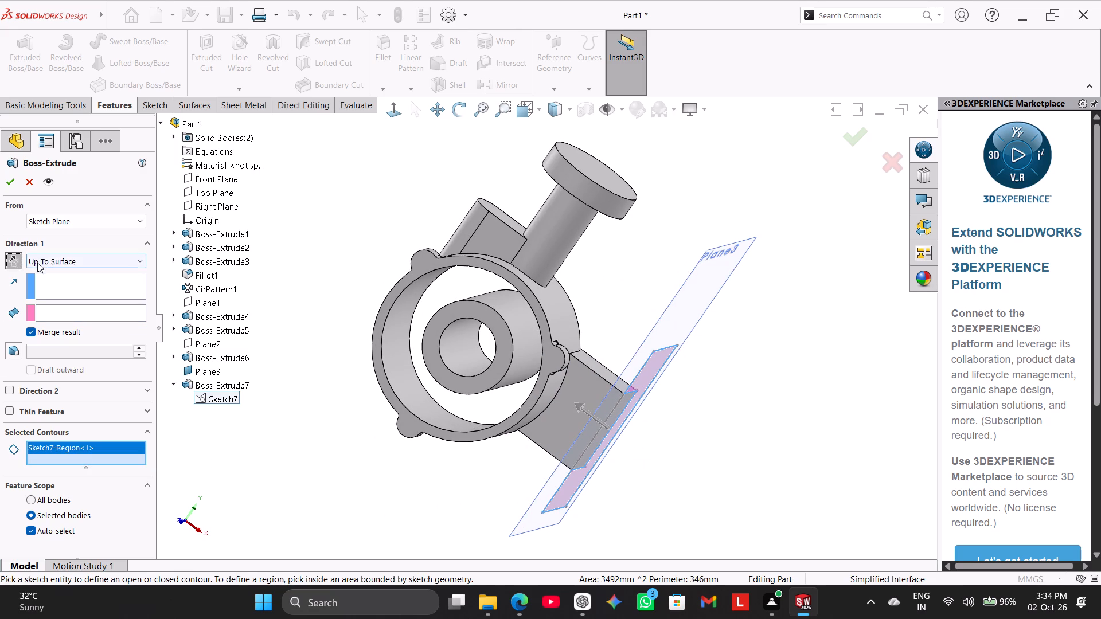
pyautogui.click(42, 263)
pyautogui.click(48, 271)
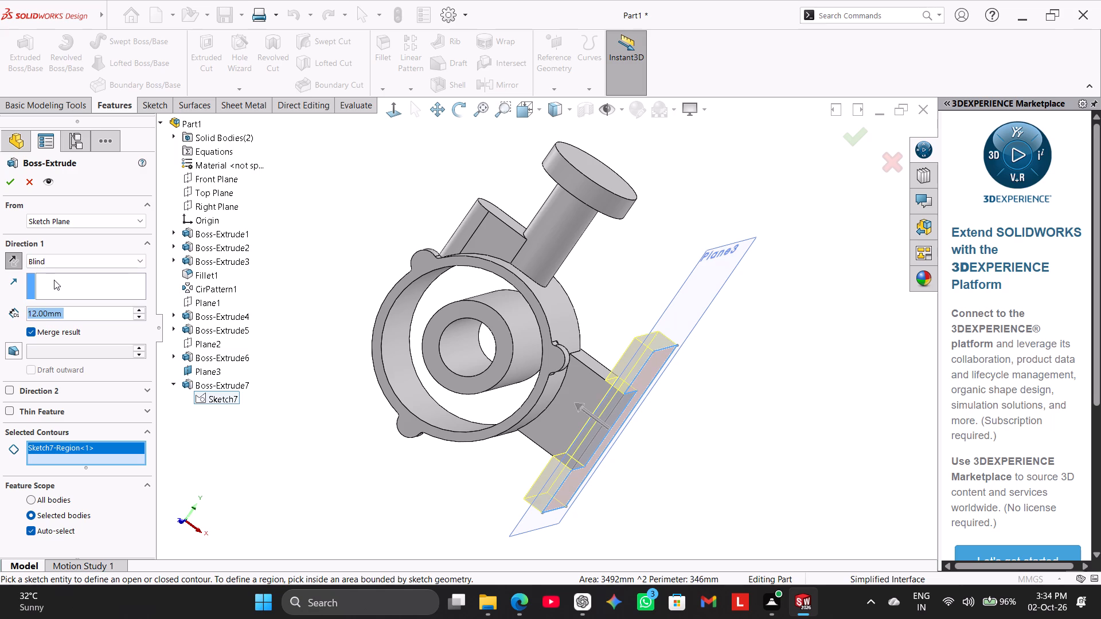
pyautogui.click(14, 180)
pyautogui.click(246, 334)
# Hide Plane3 with the part shown in isometric view.
pyautogui.moveTo(270, 364); pyautogui.dragTo(470, 240, button='right')
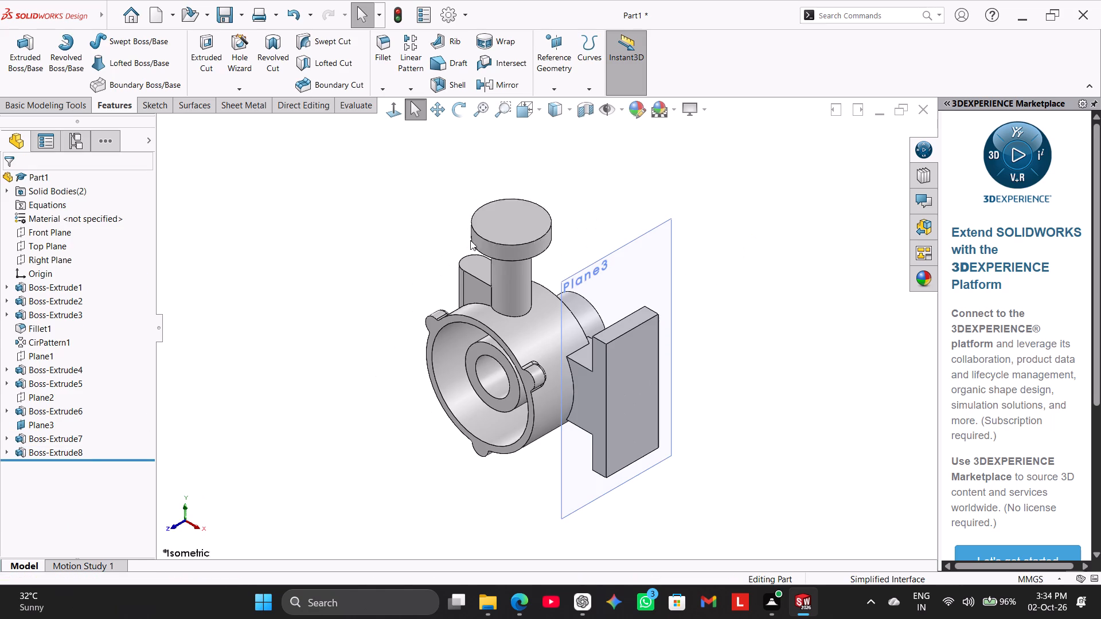
pyautogui.moveTo(470, 240); pyautogui.dragTo(491, 235, button='right')
pyautogui.rightClick(661, 264)
pyautogui.click(705, 249)
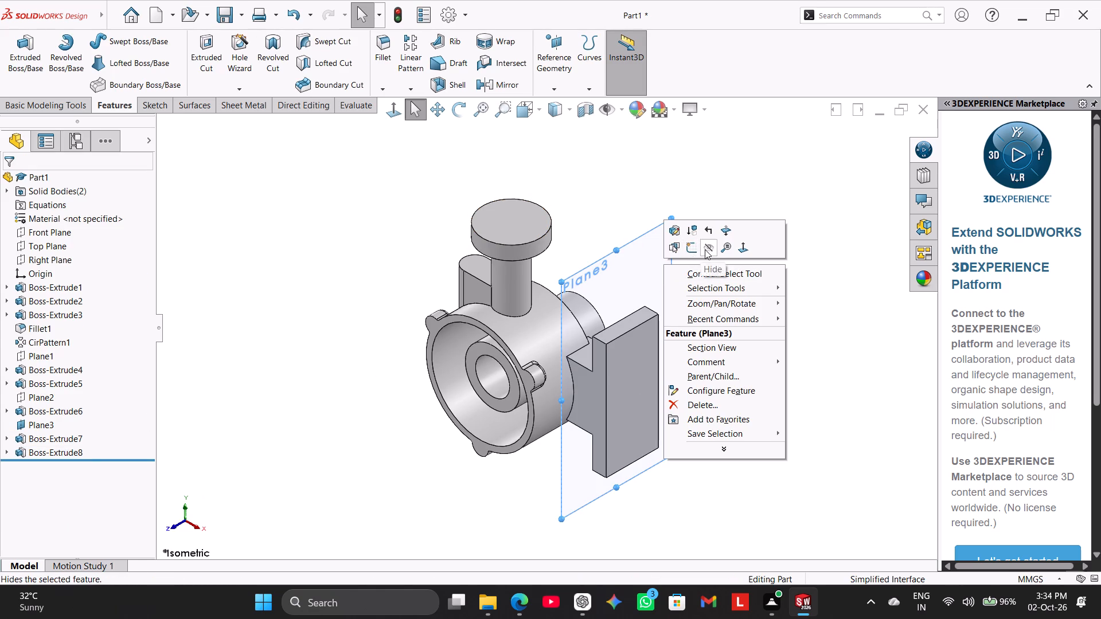
pyautogui.click(417, 298)
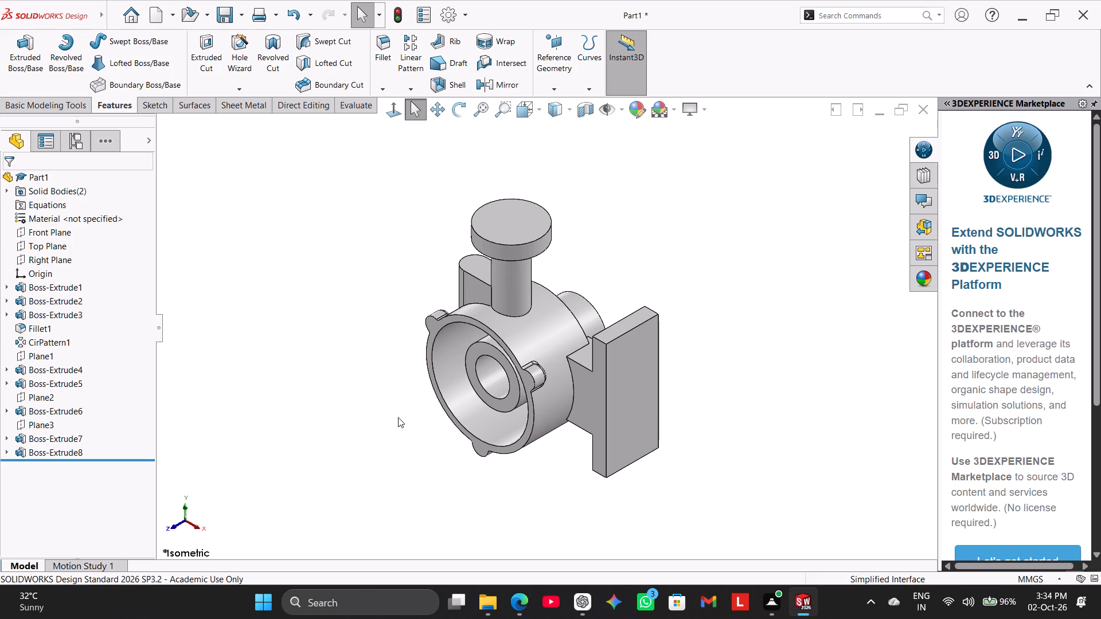
# Start a sketch on the Front Plane and draw a vertical centerline from the origin down to the ring's inner edge.
pyautogui.moveTo(398, 417); pyautogui.dragTo(450, 418, button='middle')
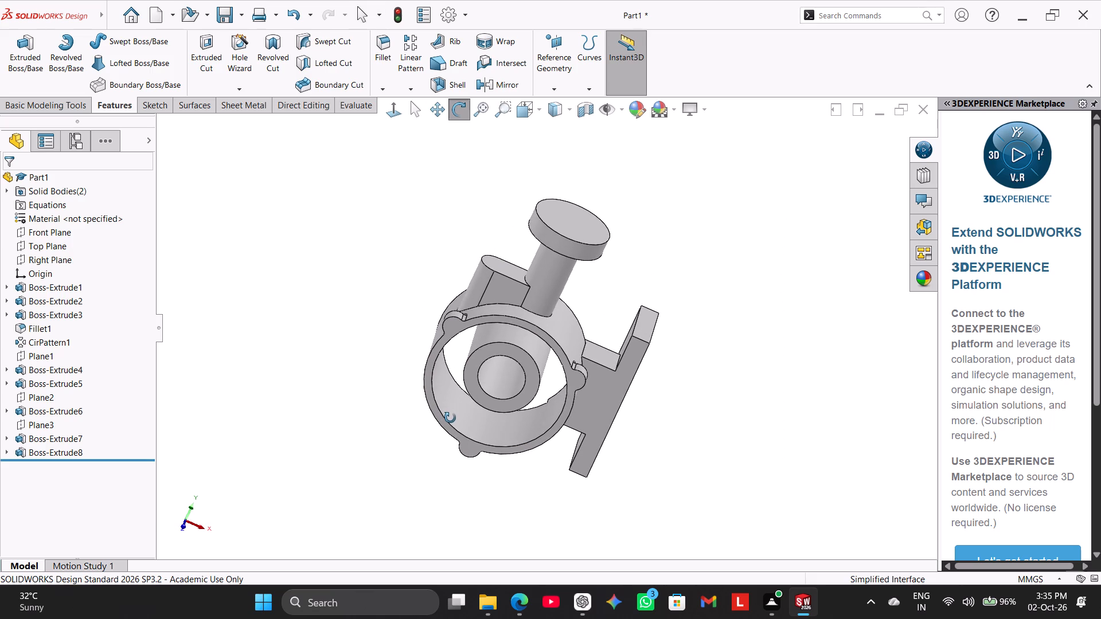
pyautogui.moveTo(450, 418); pyautogui.dragTo(450, 418, button='middle')
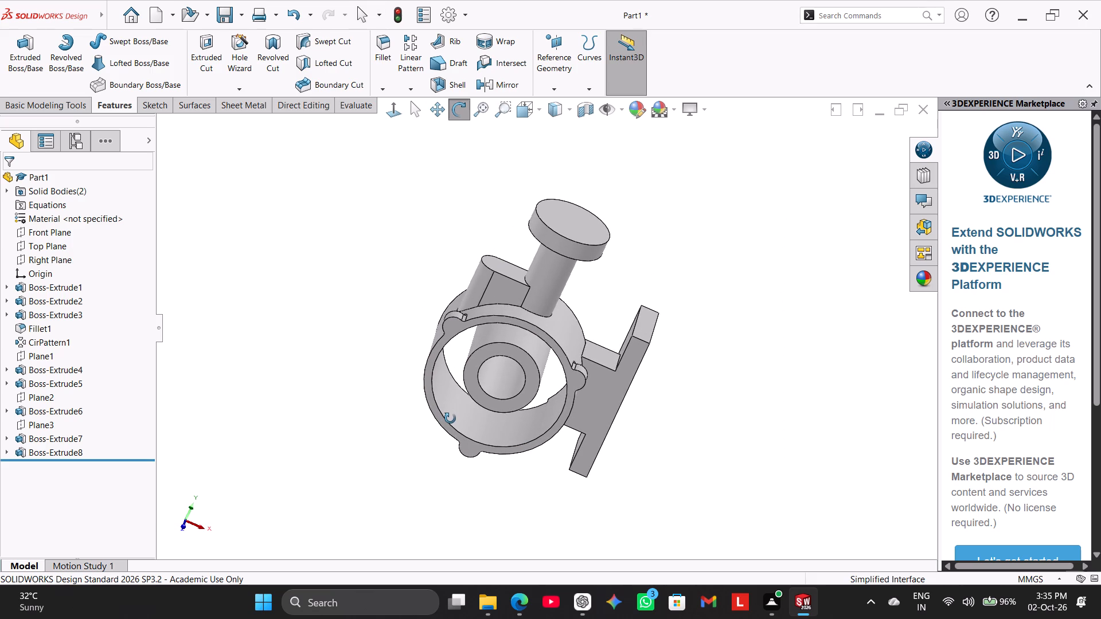
pyautogui.moveTo(450, 418); pyautogui.dragTo(449, 381, button='middle')
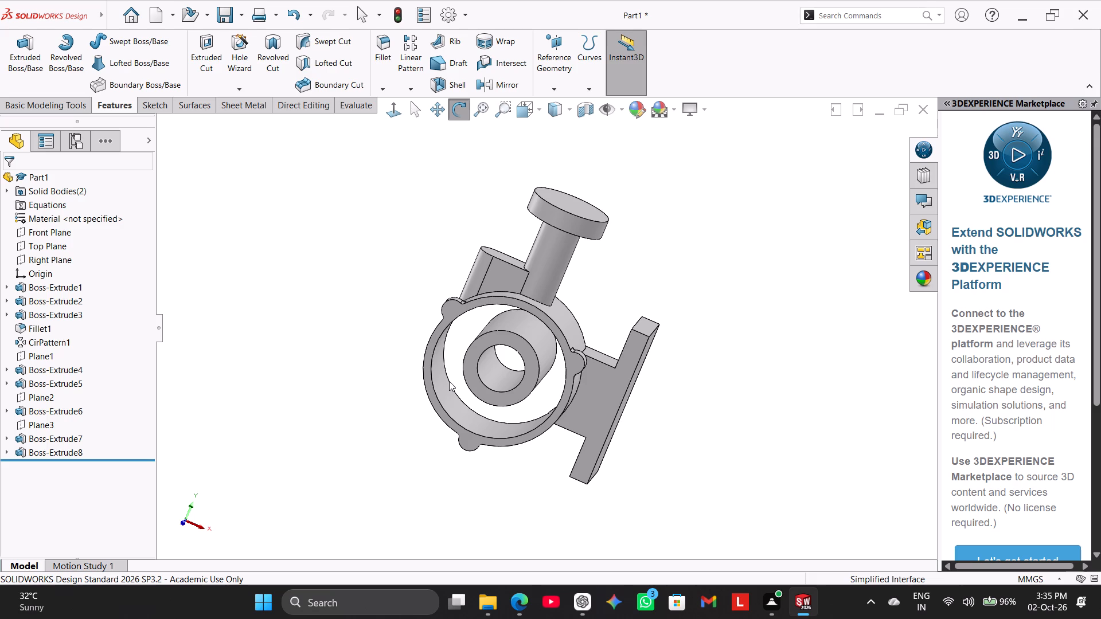
pyautogui.rightClick(505, 444)
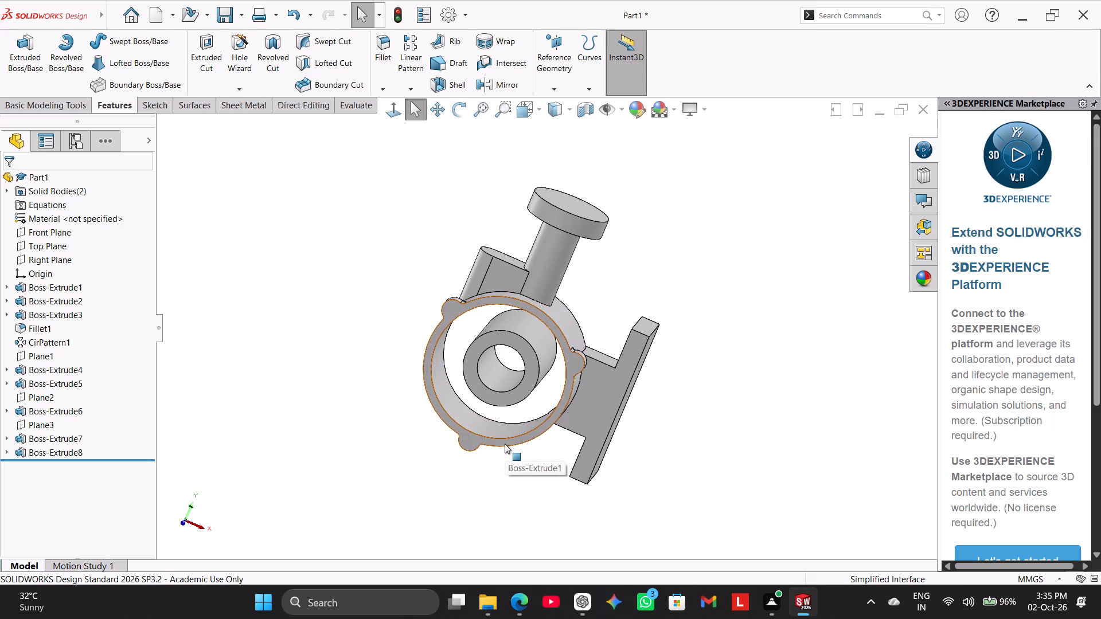
pyautogui.click(352, 346)
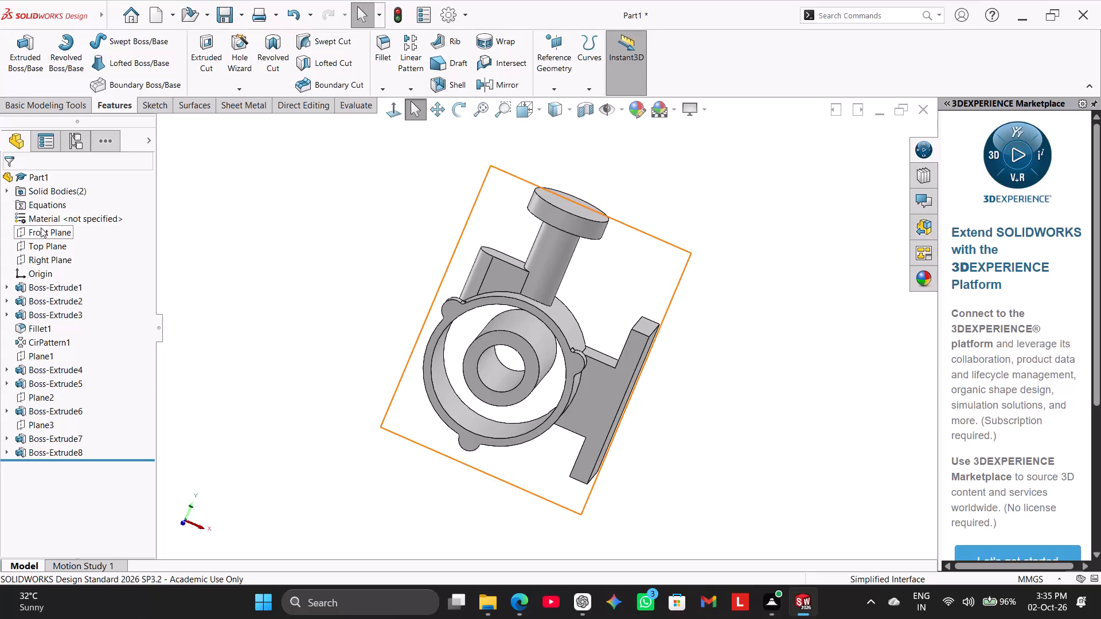
pyautogui.click(47, 236)
pyautogui.click(59, 219)
pyautogui.click(221, 276)
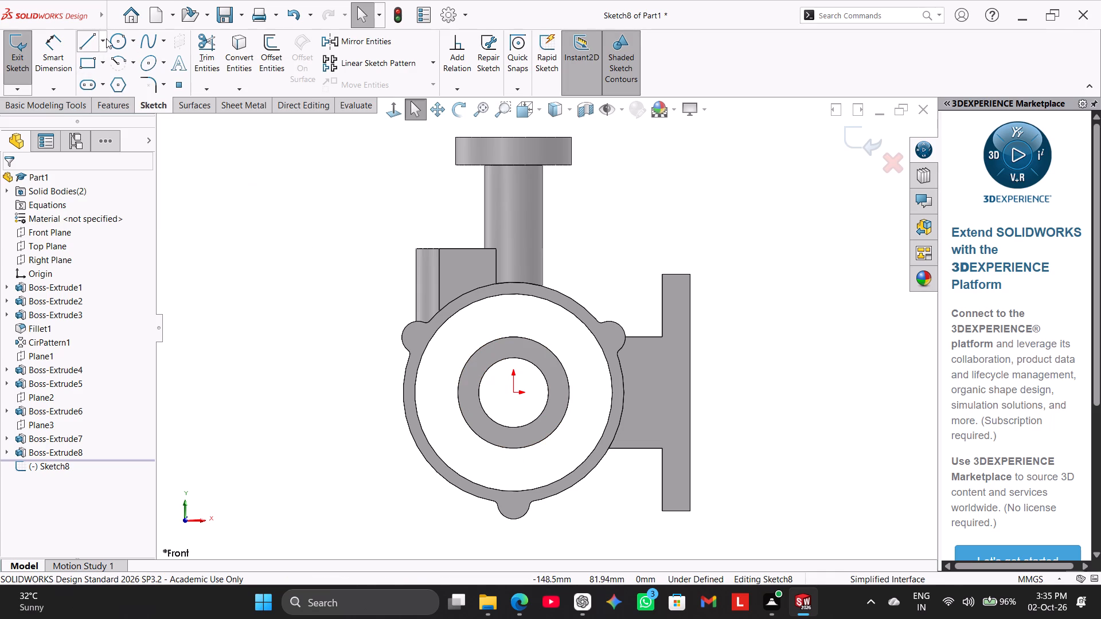
pyautogui.moveTo(104, 40); pyautogui.dragTo(104, 45)
pyautogui.click(104, 71)
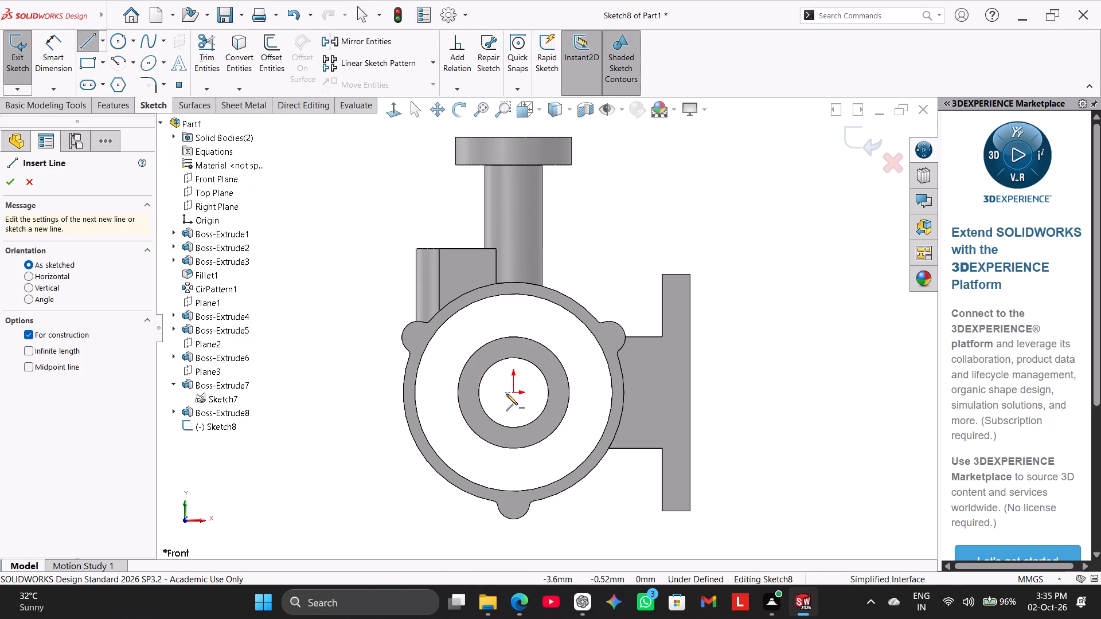
pyautogui.click(514, 394)
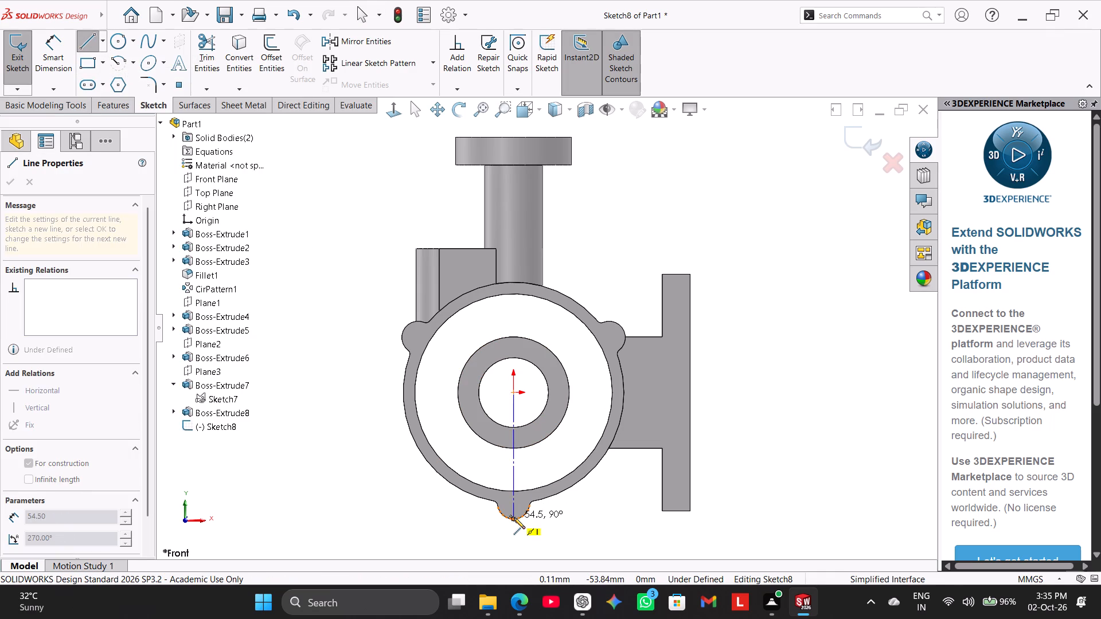
pyautogui.click(514, 494)
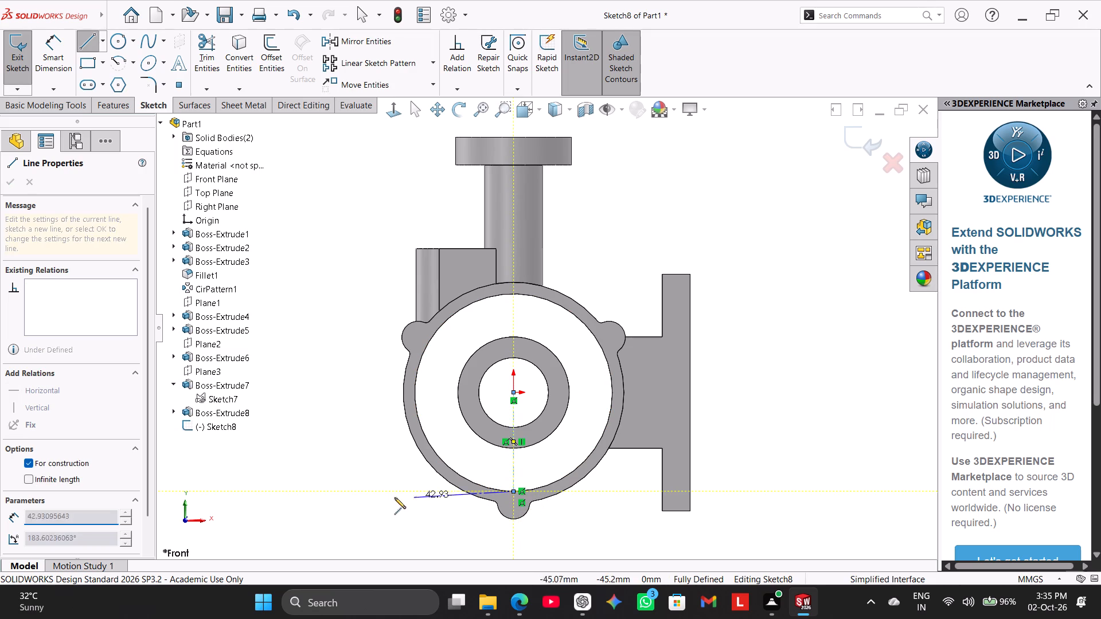
pyautogui.rightClick(334, 495)
pyautogui.click(367, 476)
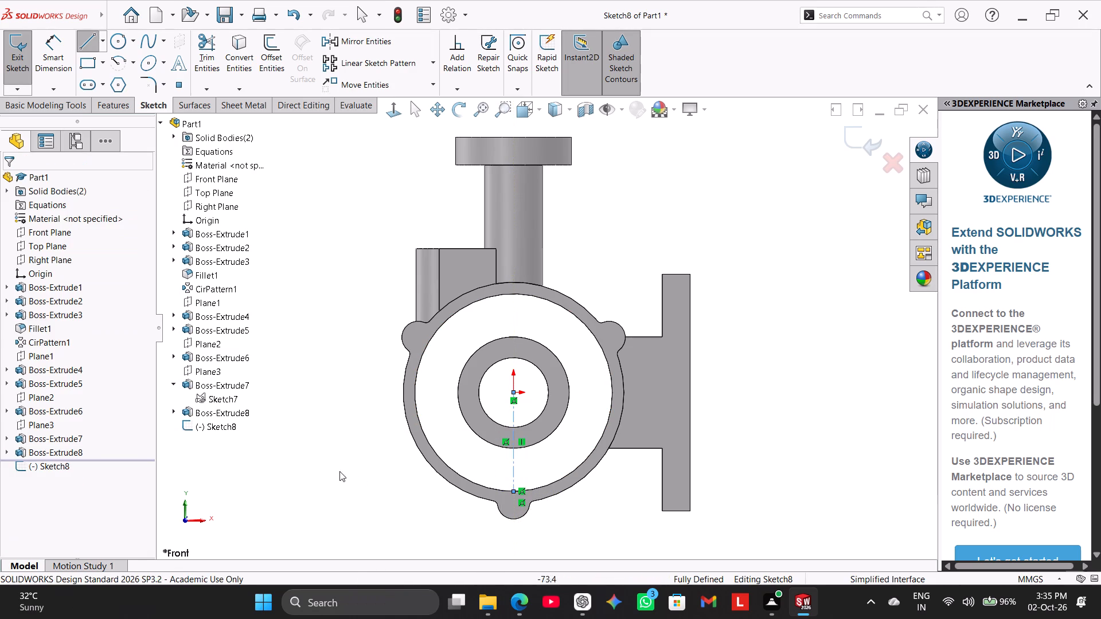
# Draw a line about 20 mm long from the ring's inner edge to the hub's outer edge, right of the centerline, and make it vertical.
pyautogui.click(79, 38)
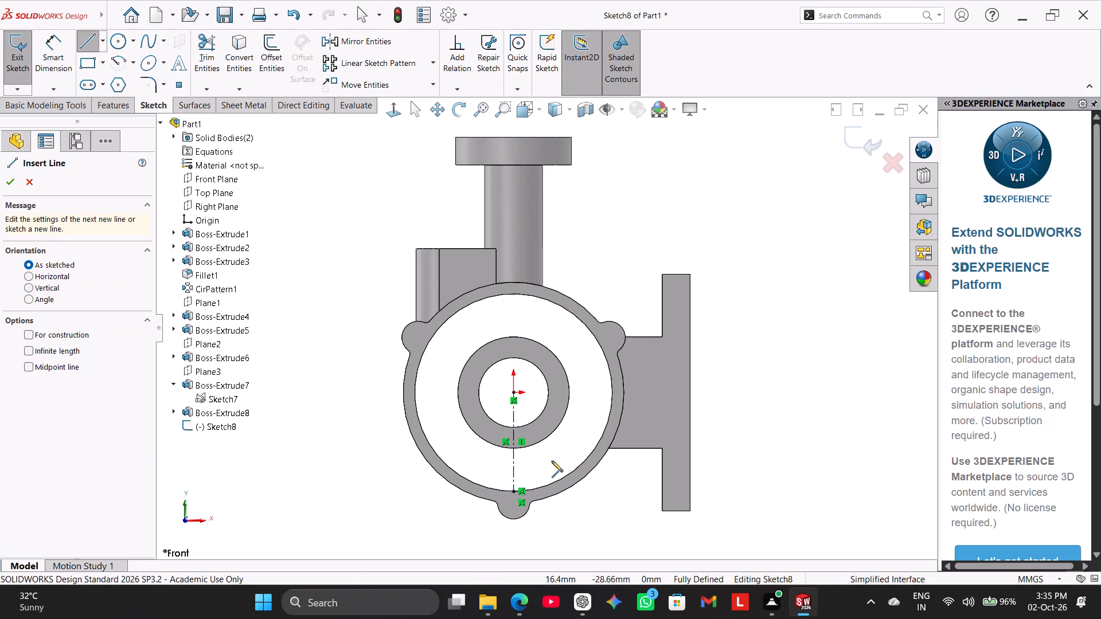
pyautogui.click(534, 490)
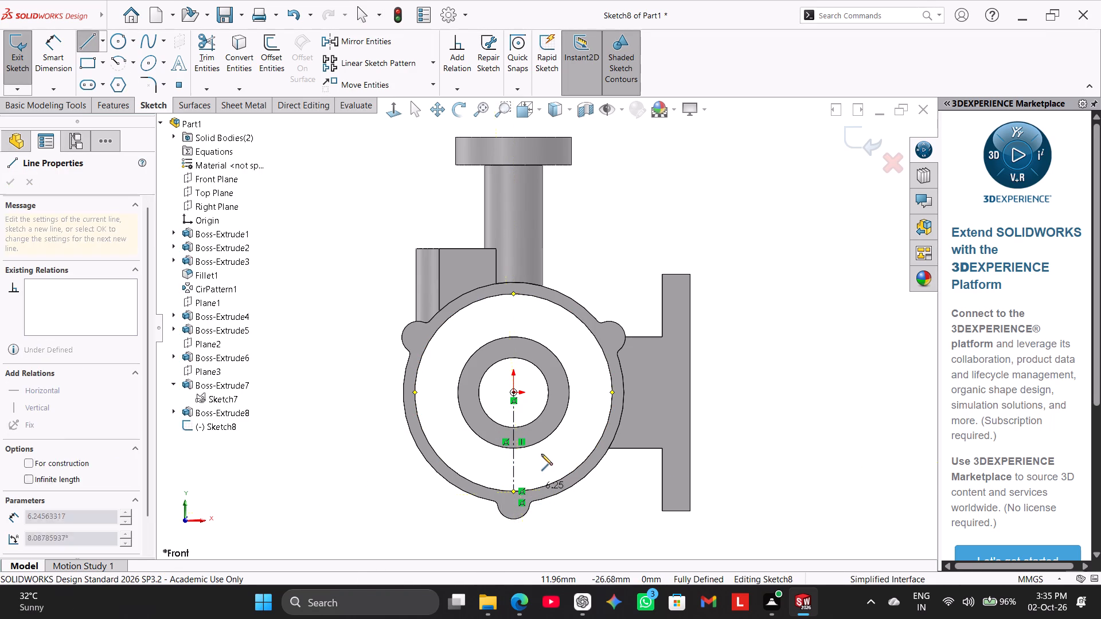
pyautogui.click(529, 445)
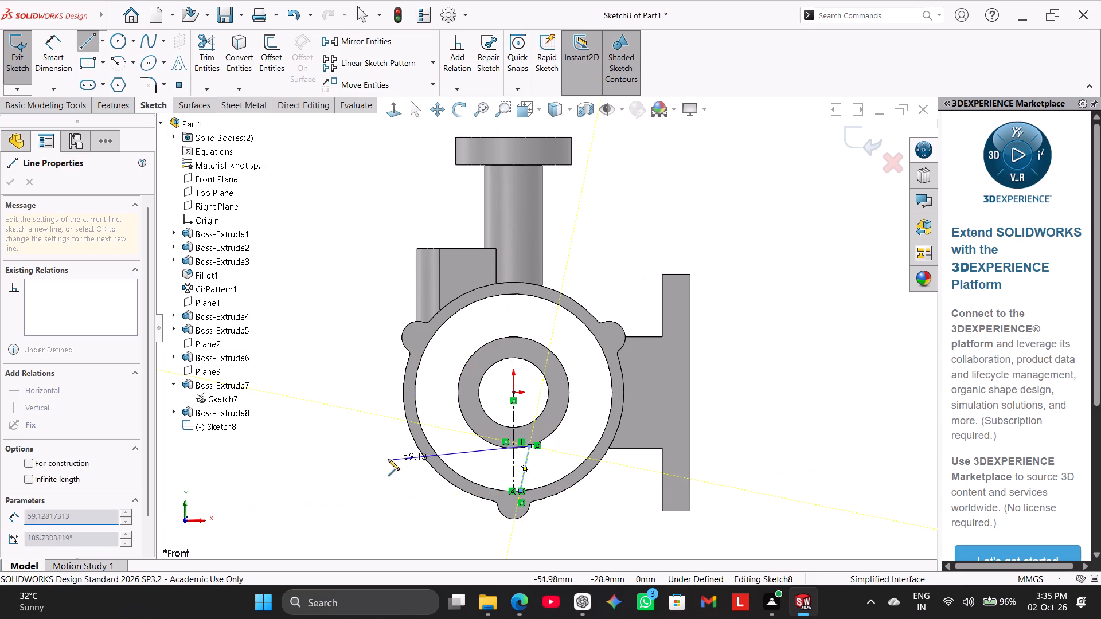
pyautogui.rightClick(388, 459)
pyautogui.click(397, 464)
pyautogui.rightClick(527, 467)
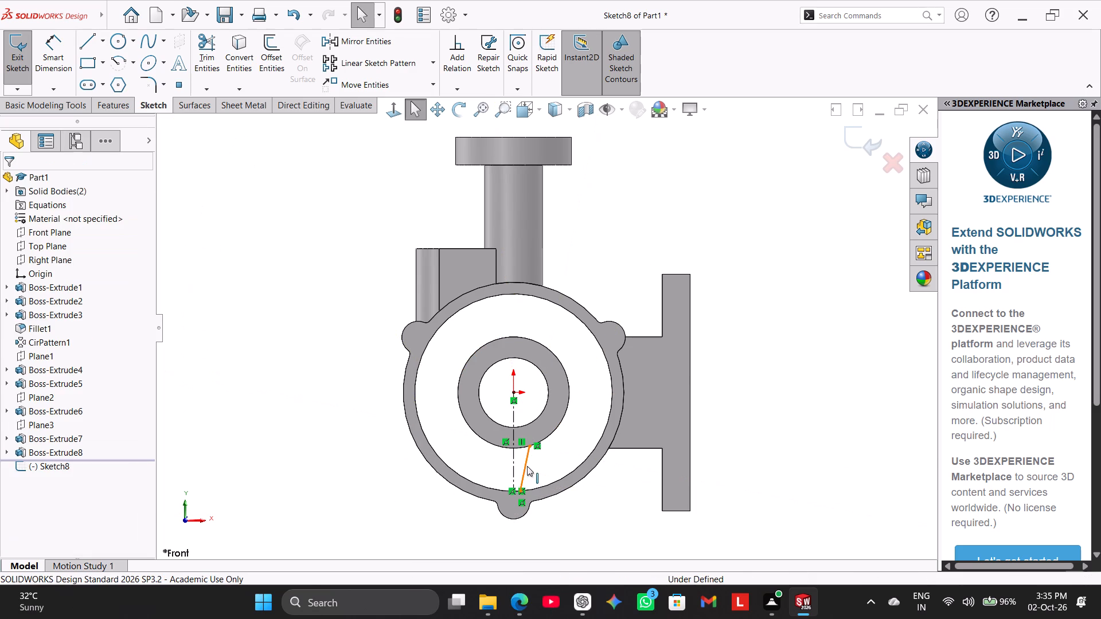
pyautogui.click(564, 347)
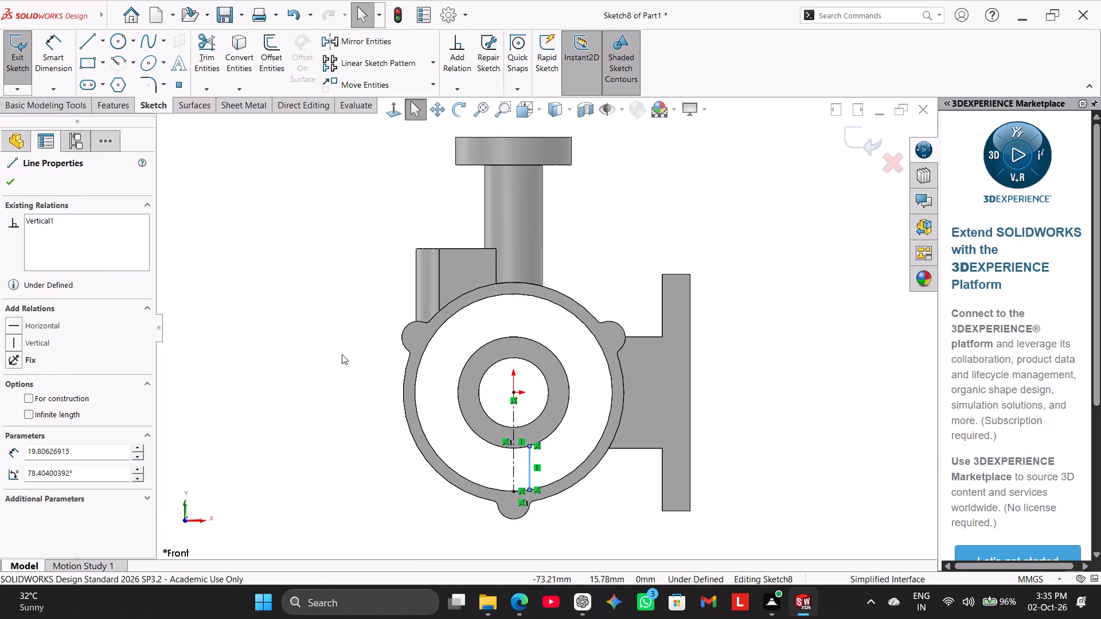
pyautogui.click(342, 354)
# Mirror the vertical line between the hub and ring about the centerline.
pyautogui.click(393, 49)
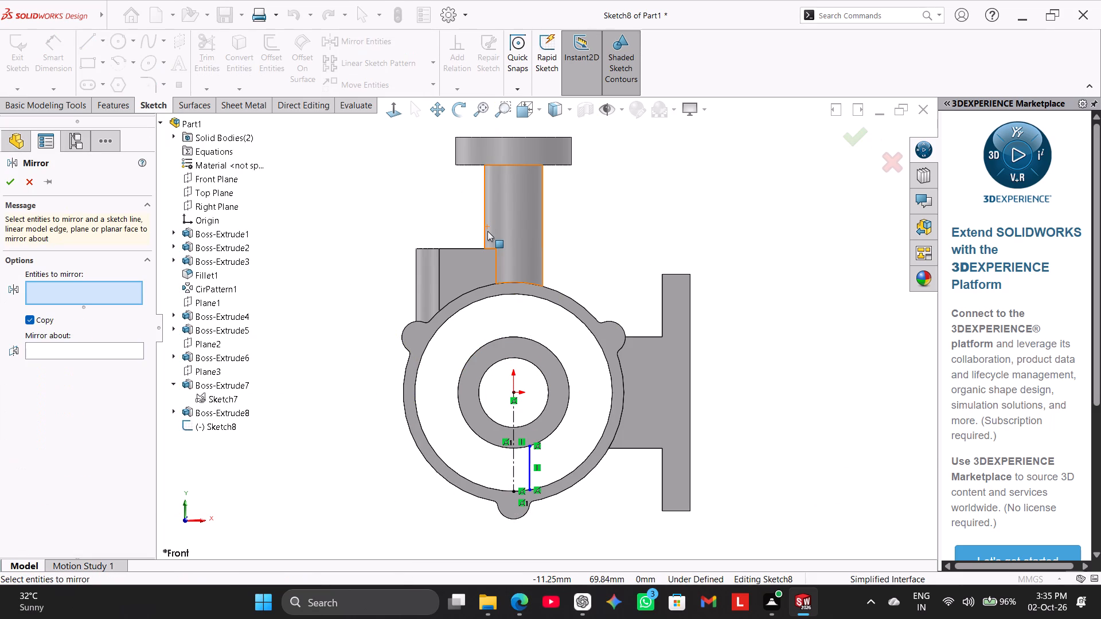
pyautogui.click(529, 465)
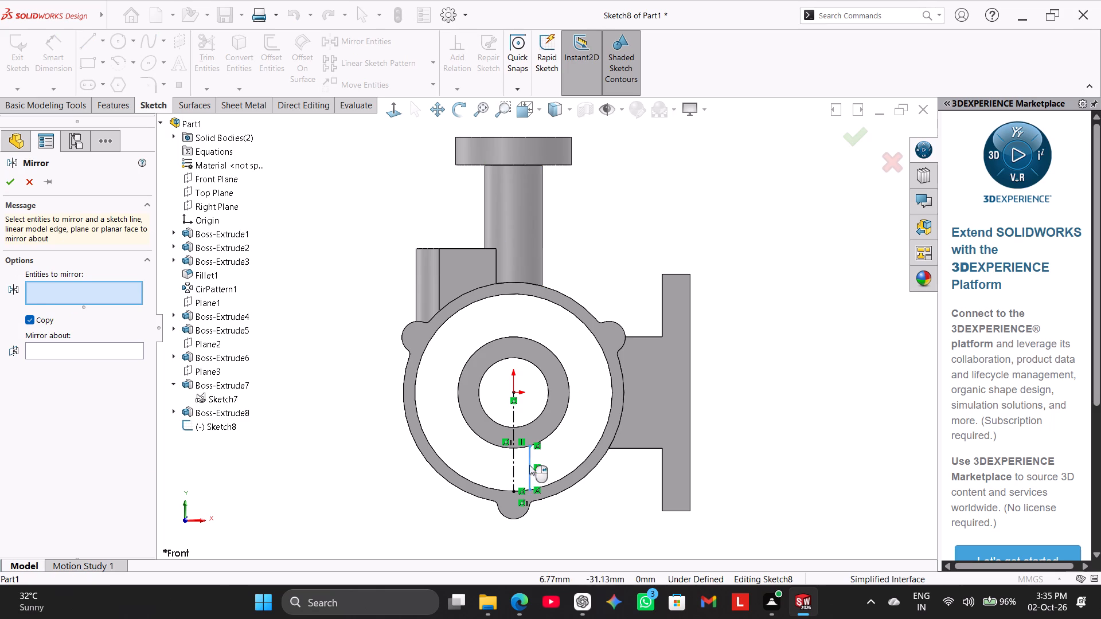
pyautogui.click(331, 488)
pyautogui.rightClick(331, 488)
pyautogui.click(513, 471)
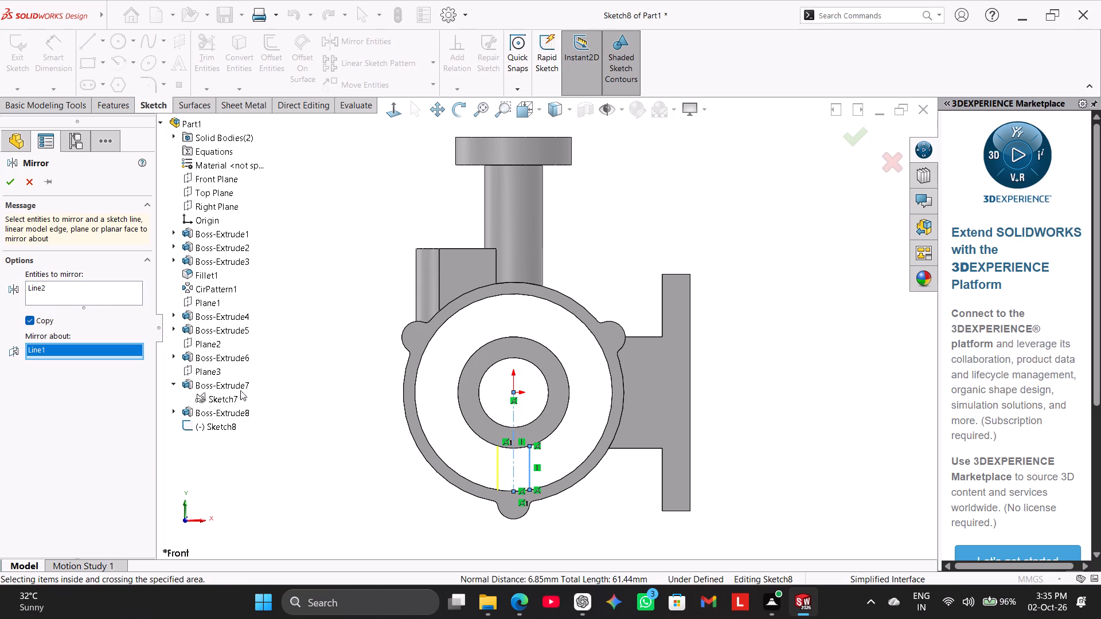
pyautogui.click(11, 189)
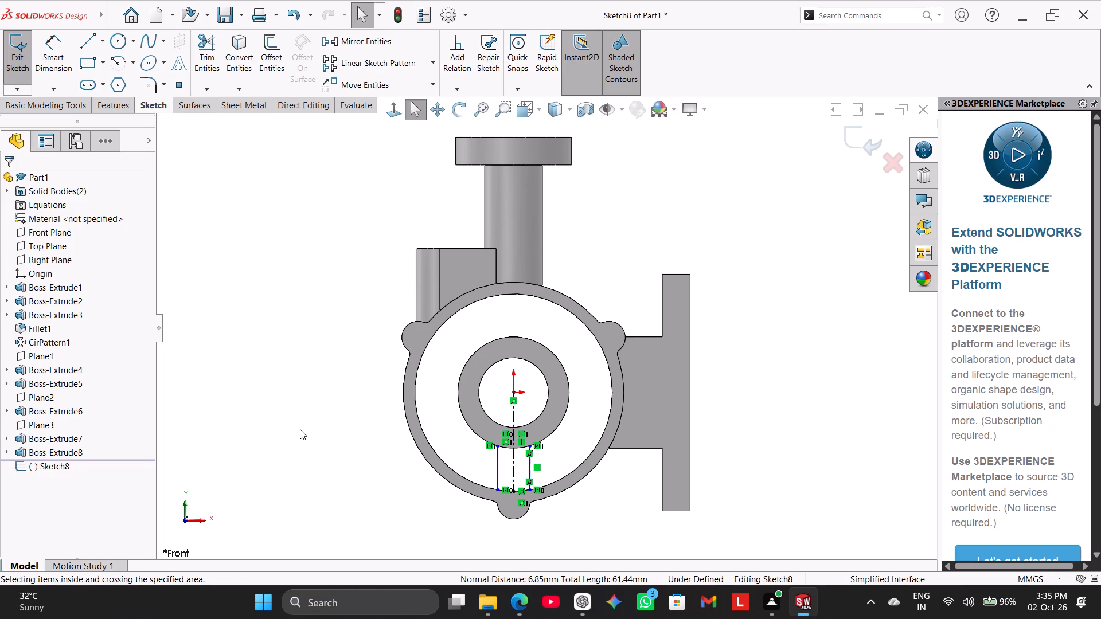
pyautogui.click(300, 429)
# Dimension the spacing between the two vertical lines and set it to 6 mm.
pyautogui.click(57, 64)
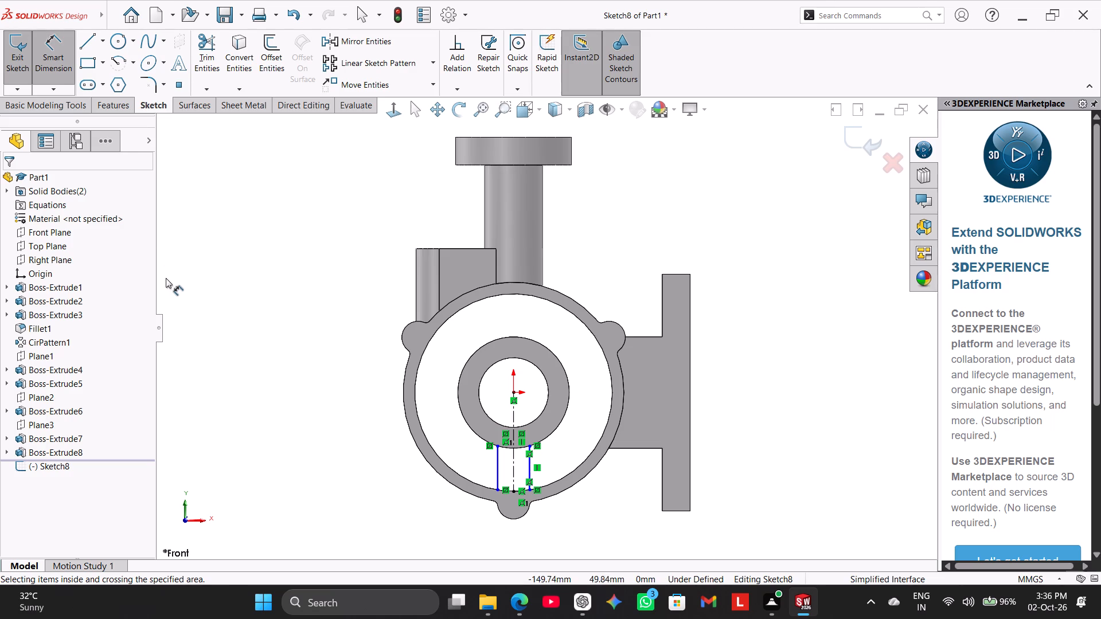
pyautogui.click(498, 467)
pyautogui.click(528, 468)
pyautogui.click(520, 540)
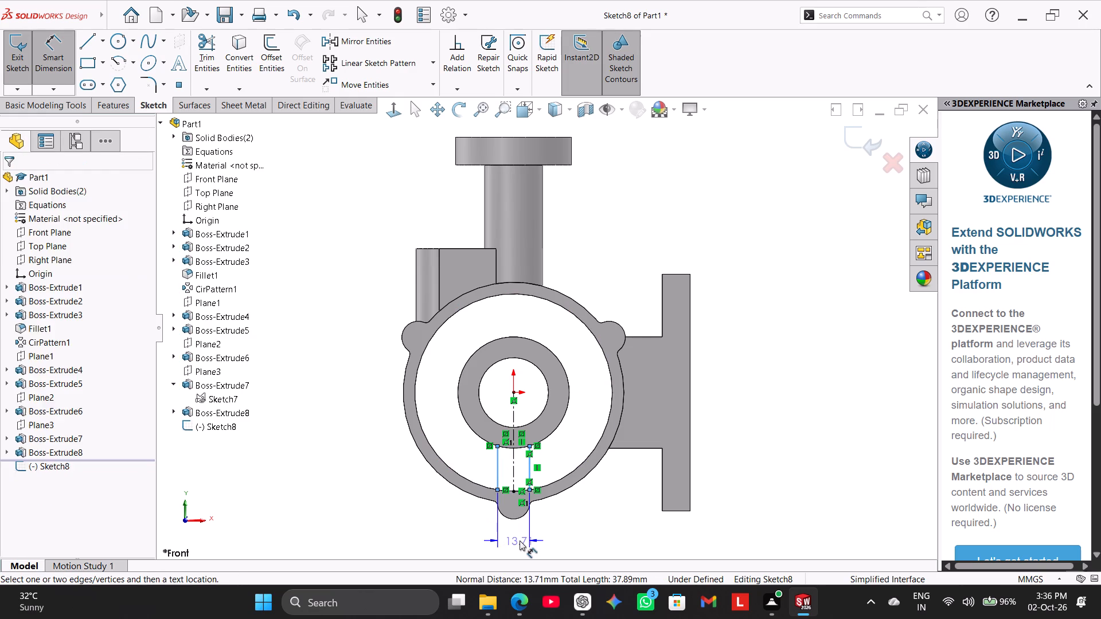
pyautogui.press('6')
pyautogui.press('Return')
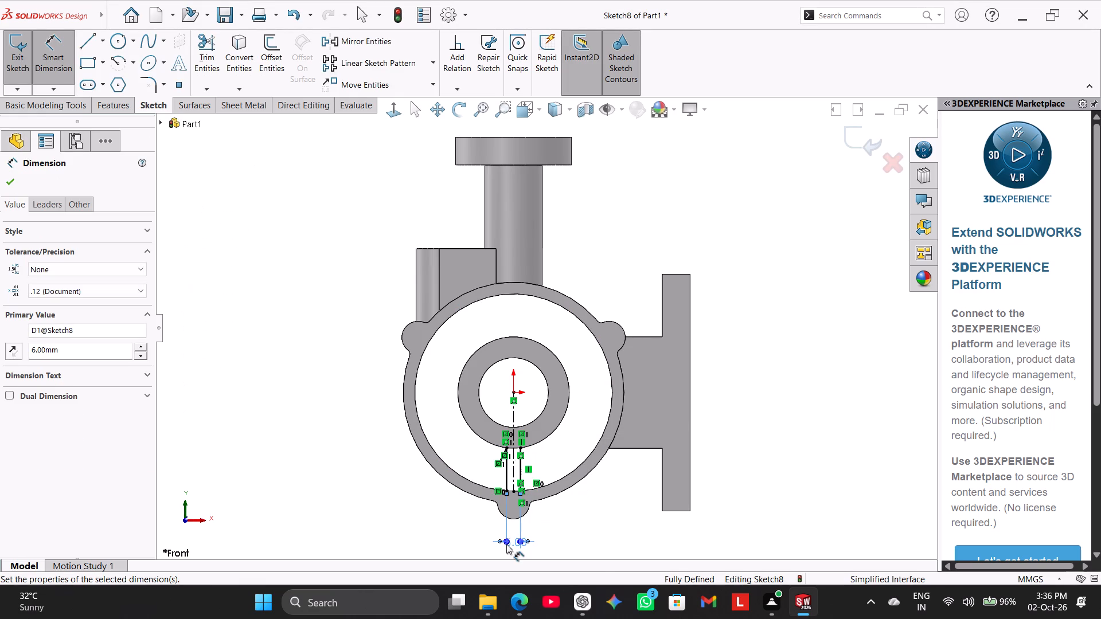
pyautogui.rightClick(349, 378)
pyautogui.click(386, 412)
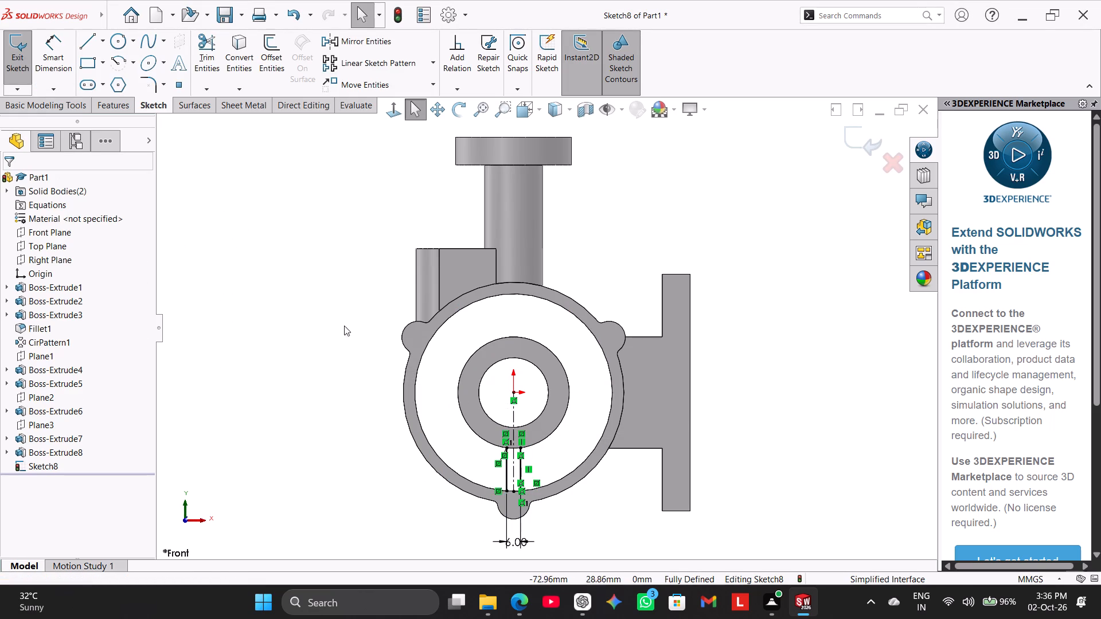
# Convert the hub's outer circular edge and the ring's inner circular edge into sketch entities.
pyautogui.click(232, 50)
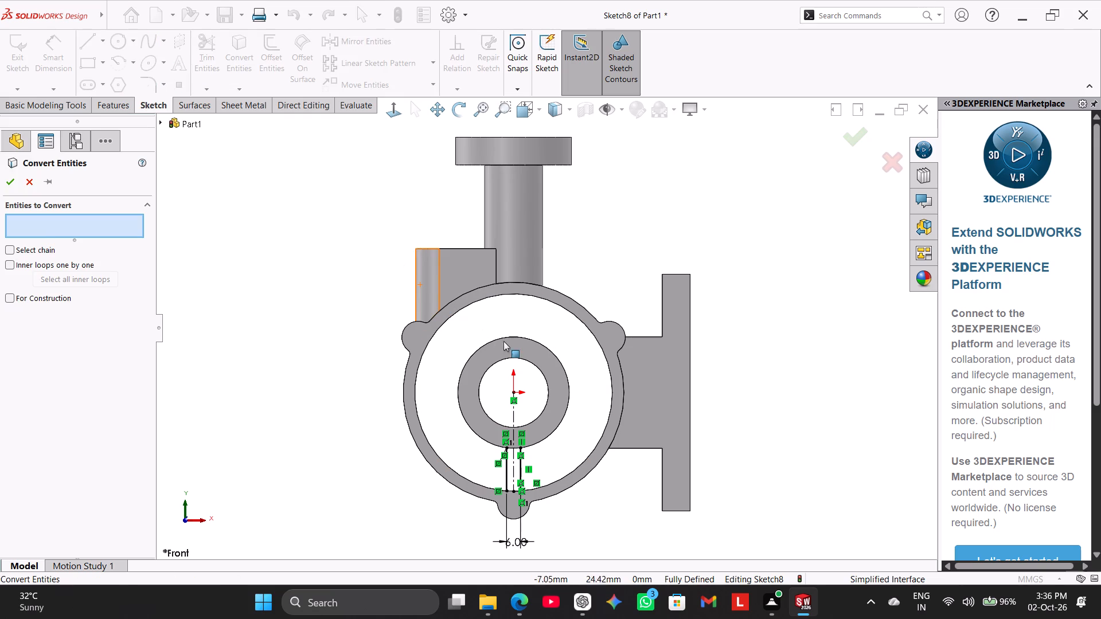
pyautogui.click(566, 410)
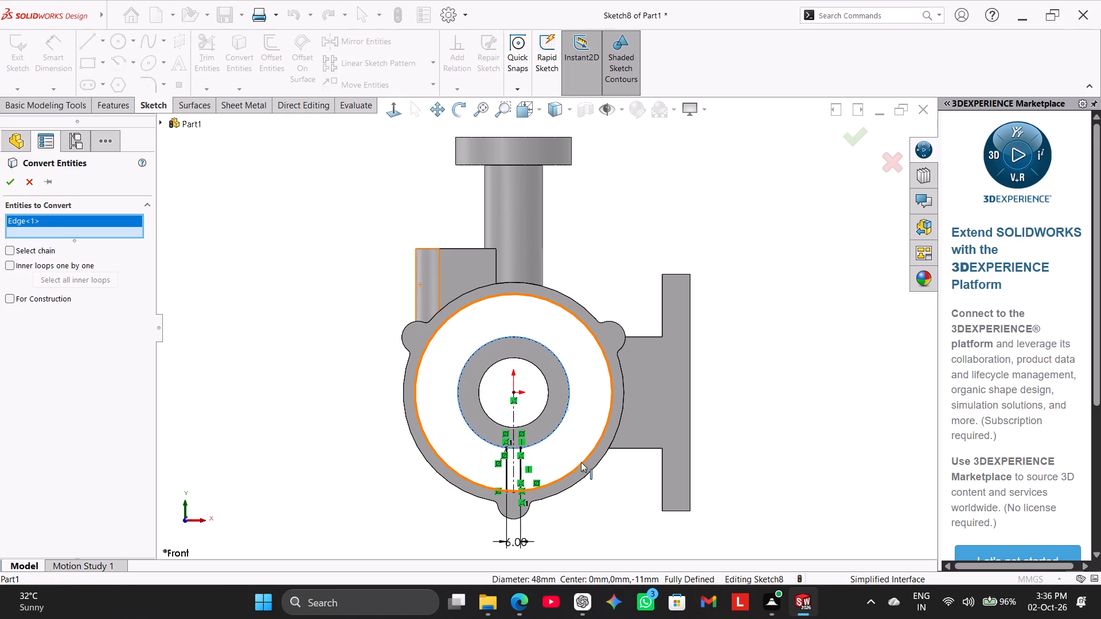
pyautogui.click(581, 462)
pyautogui.click(14, 186)
pyautogui.click(205, 322)
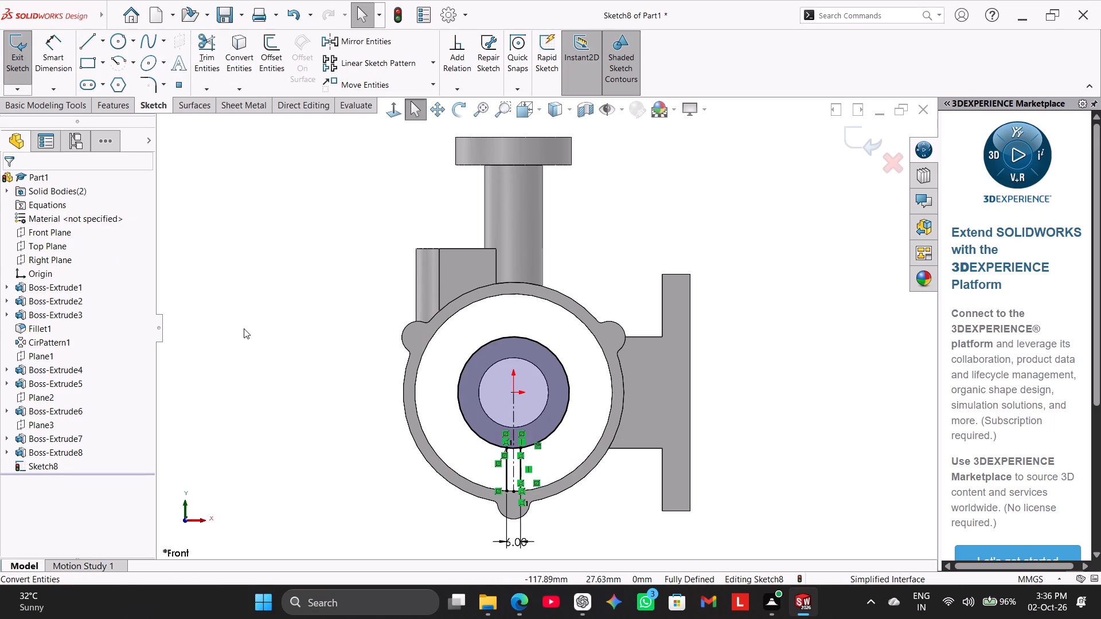
pyautogui.click(241, 60)
pyautogui.click(416, 374)
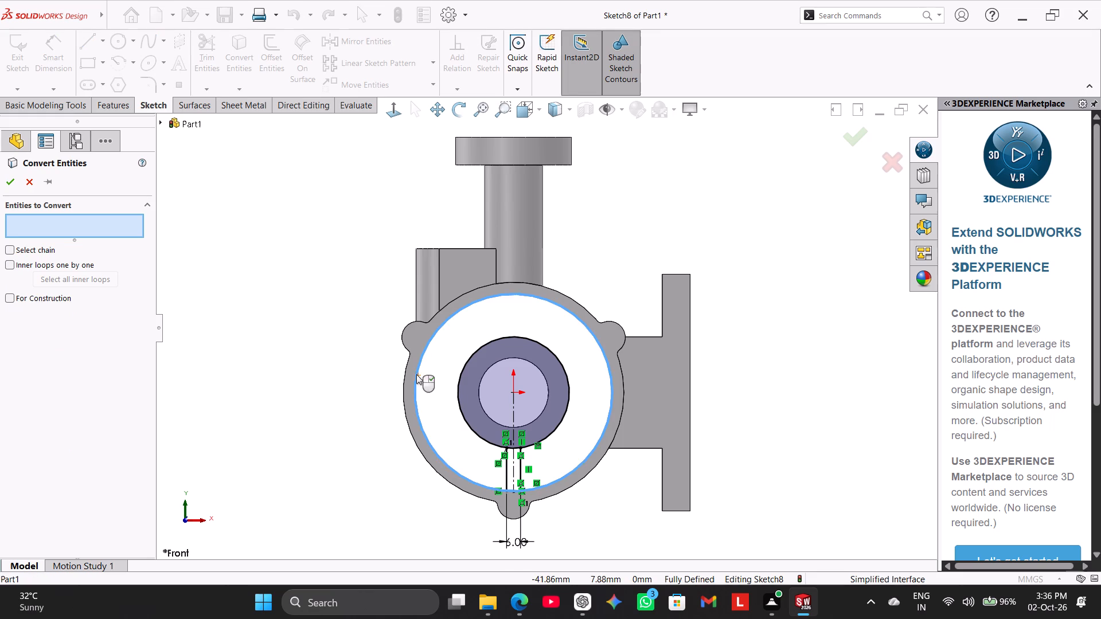
pyautogui.click(7, 182)
pyautogui.click(245, 326)
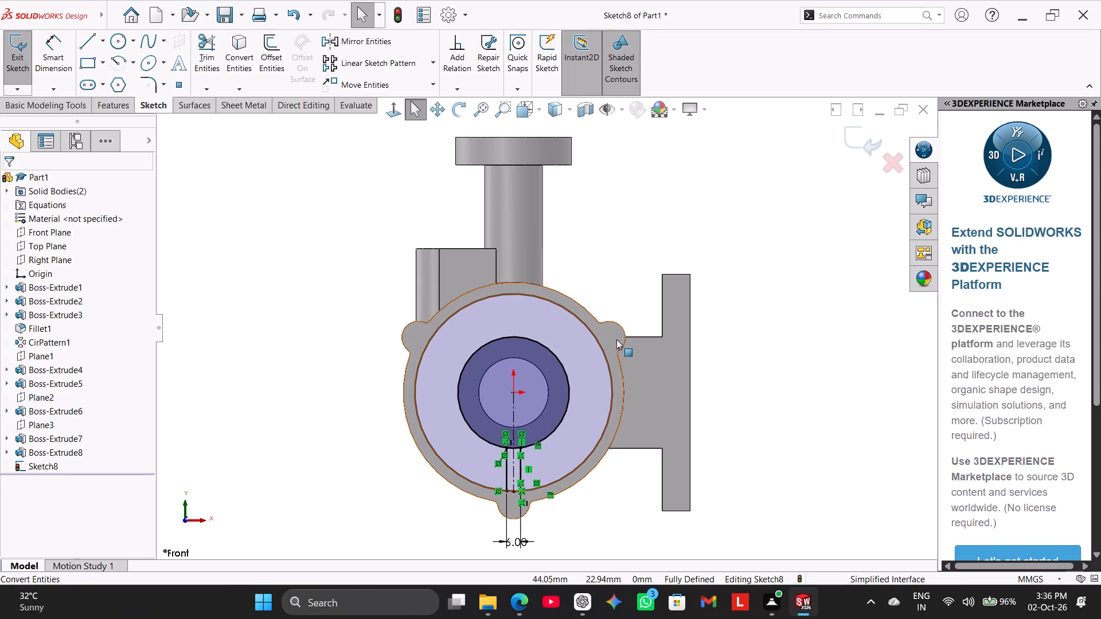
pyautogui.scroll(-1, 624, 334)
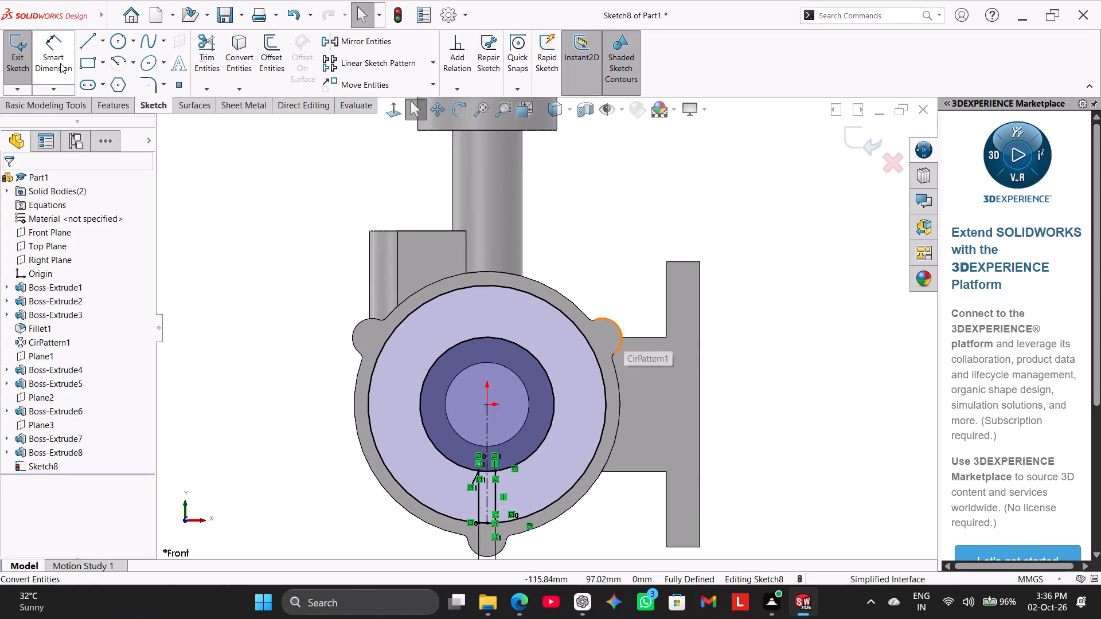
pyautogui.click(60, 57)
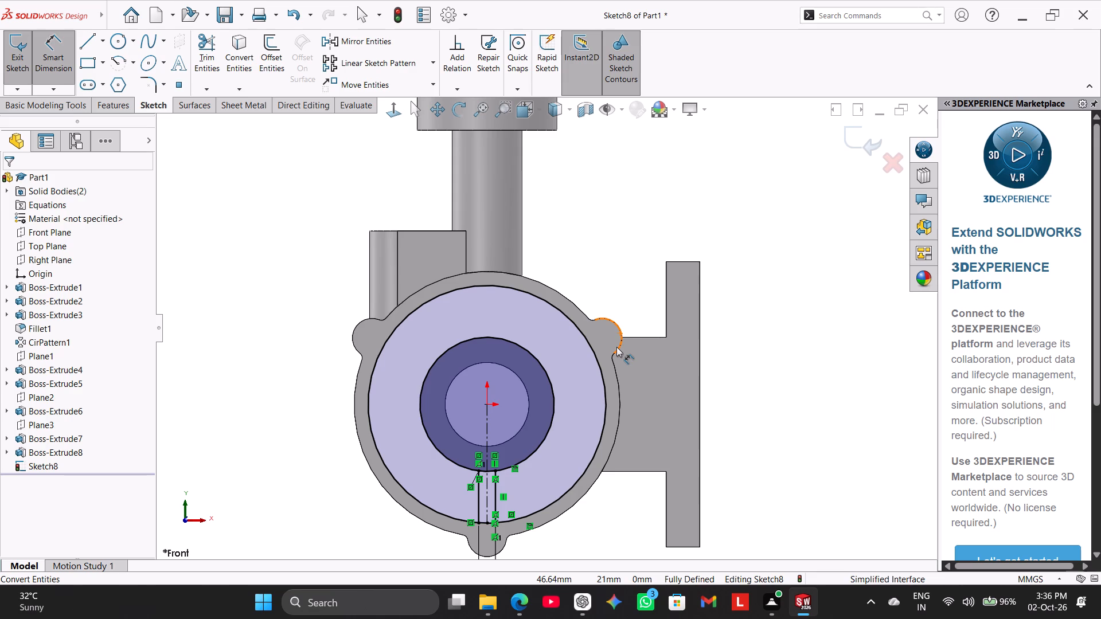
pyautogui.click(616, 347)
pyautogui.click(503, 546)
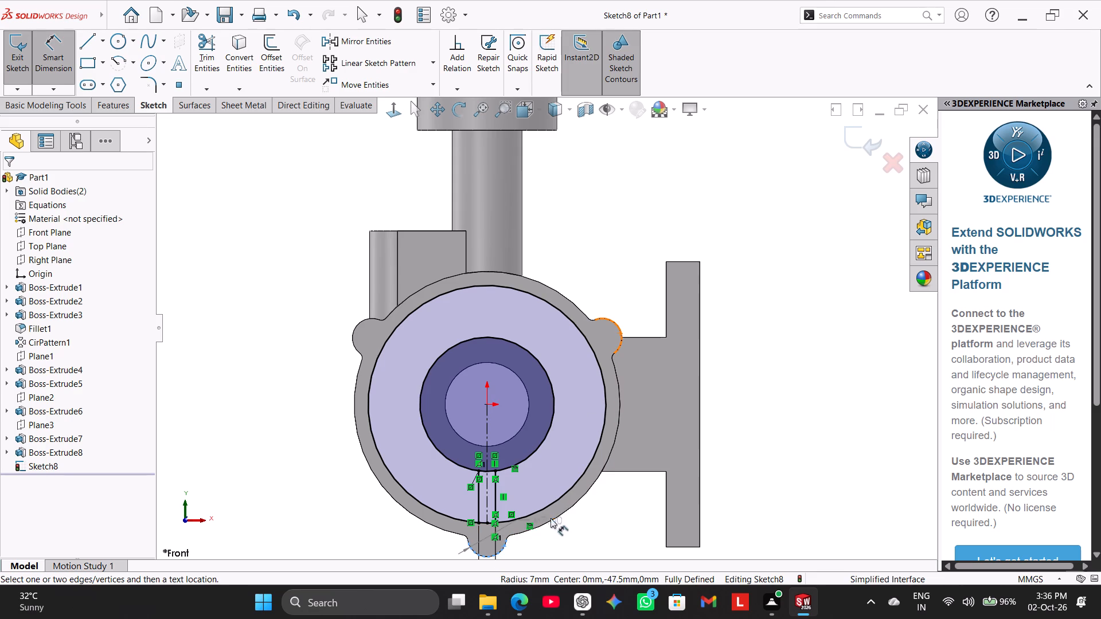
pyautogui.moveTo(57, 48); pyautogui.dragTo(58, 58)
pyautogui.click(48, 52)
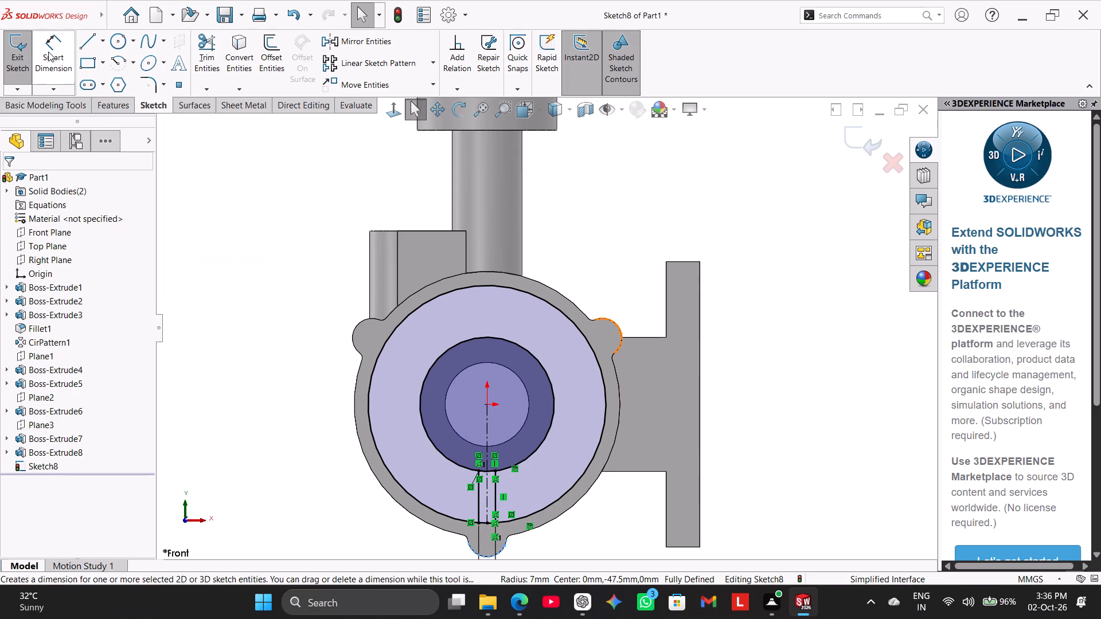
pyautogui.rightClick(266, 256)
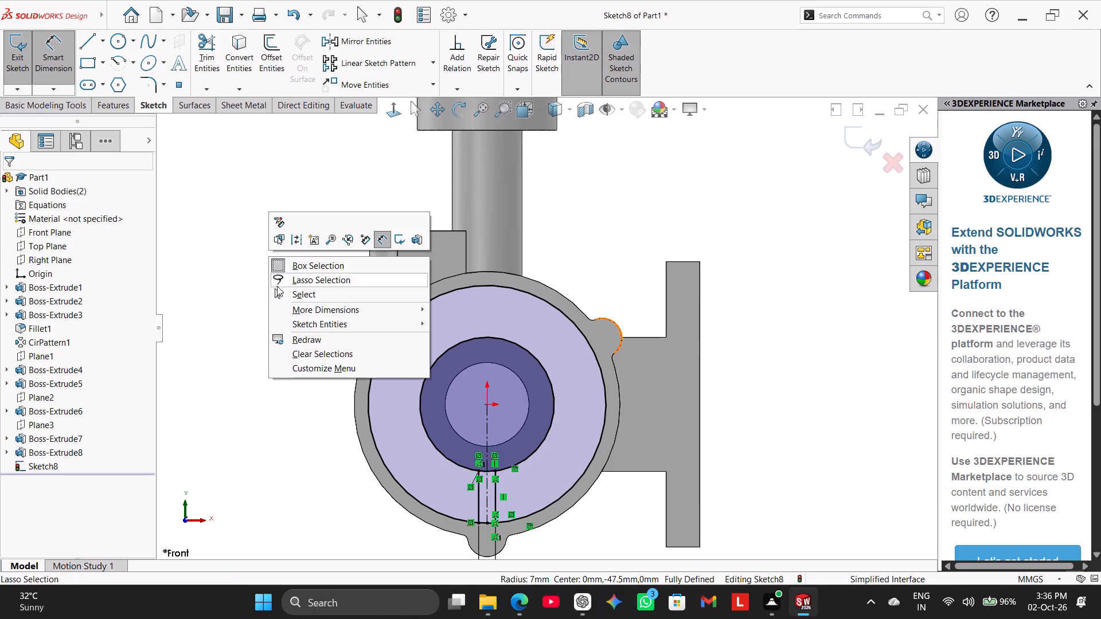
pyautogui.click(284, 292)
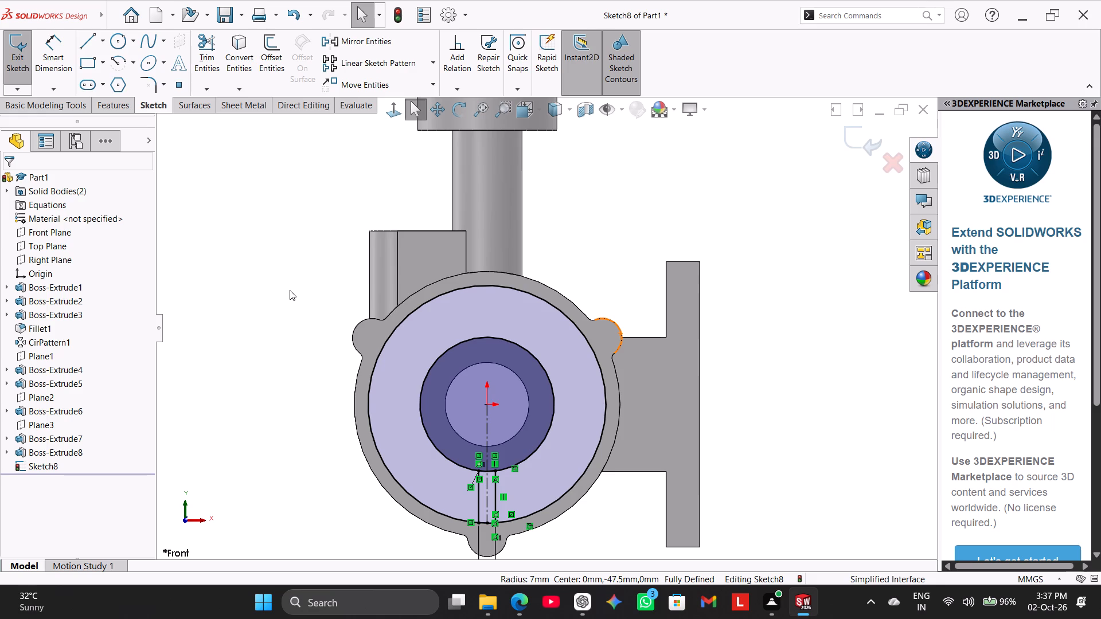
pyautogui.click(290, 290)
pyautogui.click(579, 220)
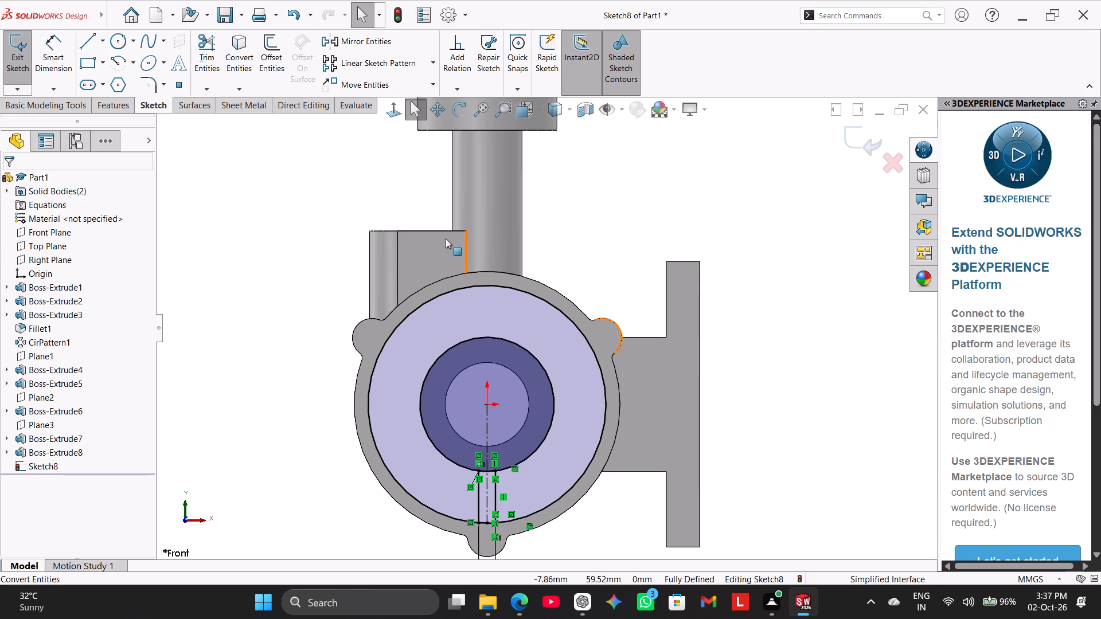
# Trim both converted circles to the closest intersections, keeping only the short arcs between the two vertical lines.
pyautogui.click(197, 56)
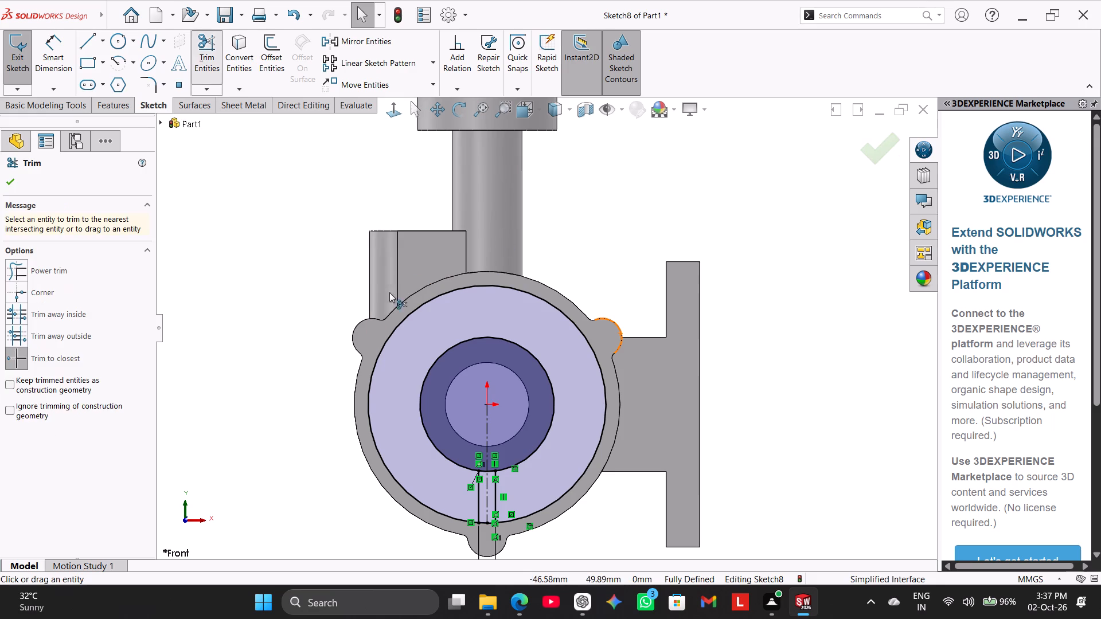
pyautogui.click(483, 288)
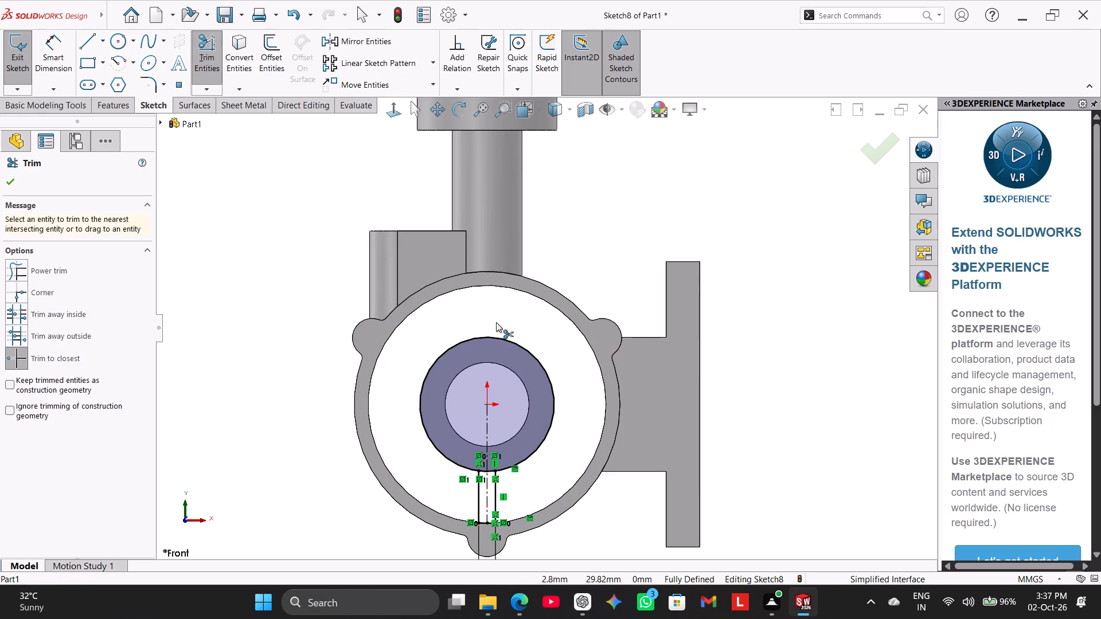
pyautogui.click(502, 338)
pyautogui.rightClick(309, 328)
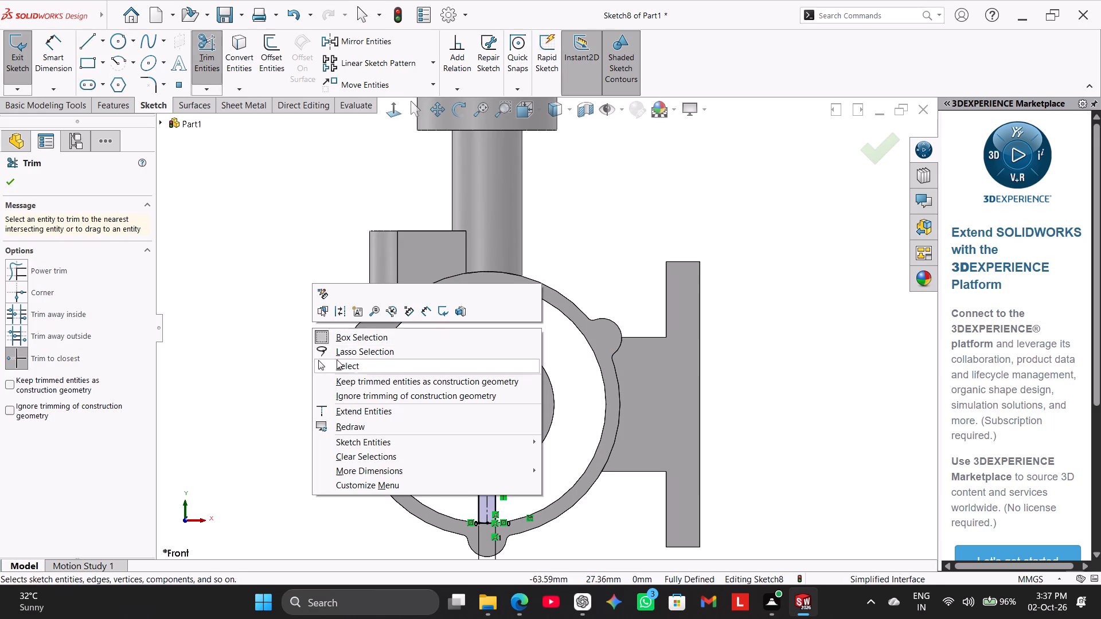
pyautogui.click(339, 363)
# Extrude the rib profile as a 30 mm Blind boss with reversed direction, starting from a reversed 25 mm offset, merging the result.
pyautogui.scroll(2, 337, 341)
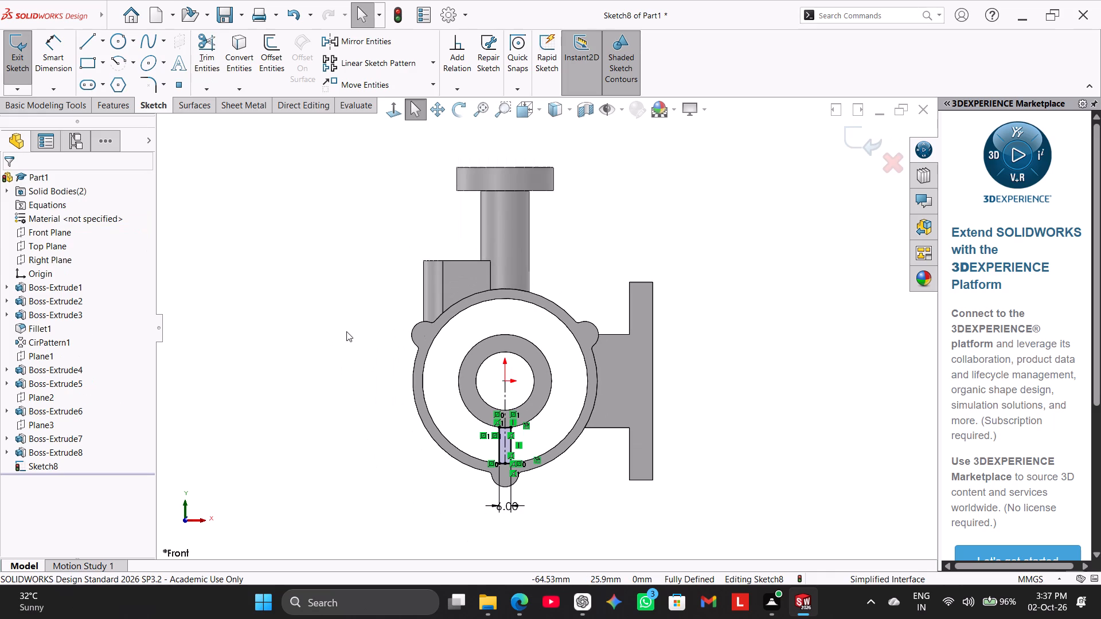
pyautogui.moveTo(352, 326); pyautogui.dragTo(319, 372, button='middle')
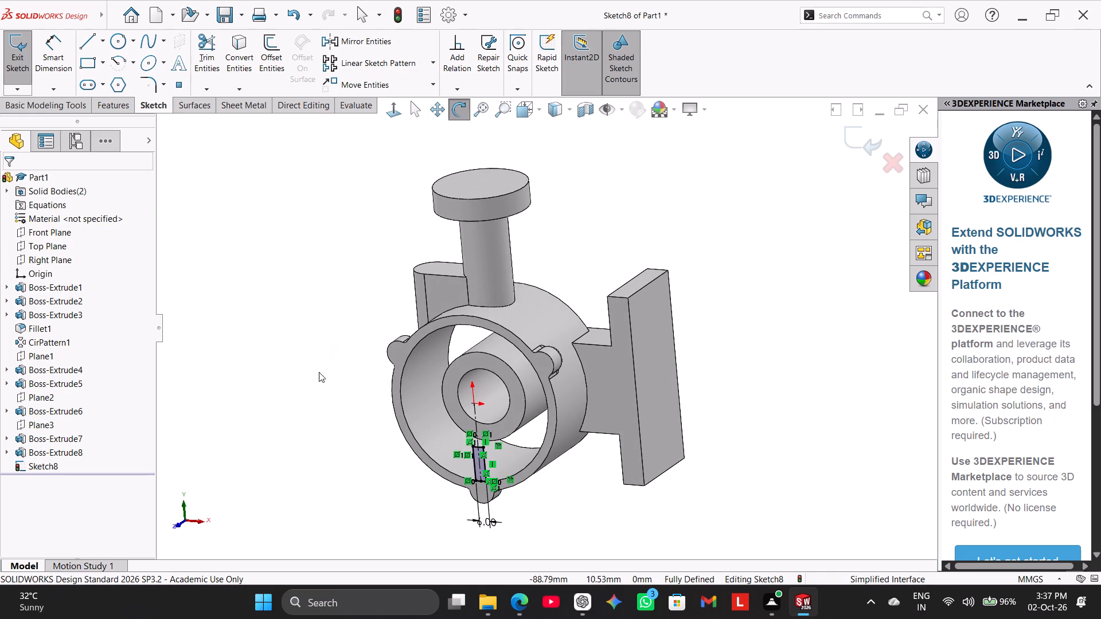
pyautogui.moveTo(327, 362); pyautogui.dragTo(360, 342, button='middle')
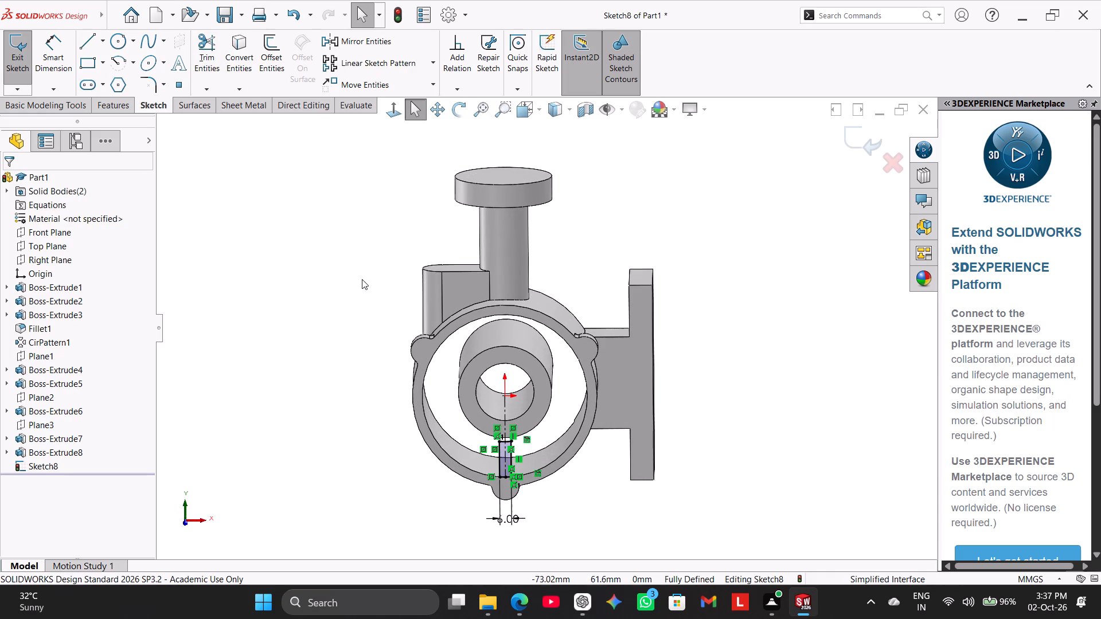
pyautogui.click(117, 108)
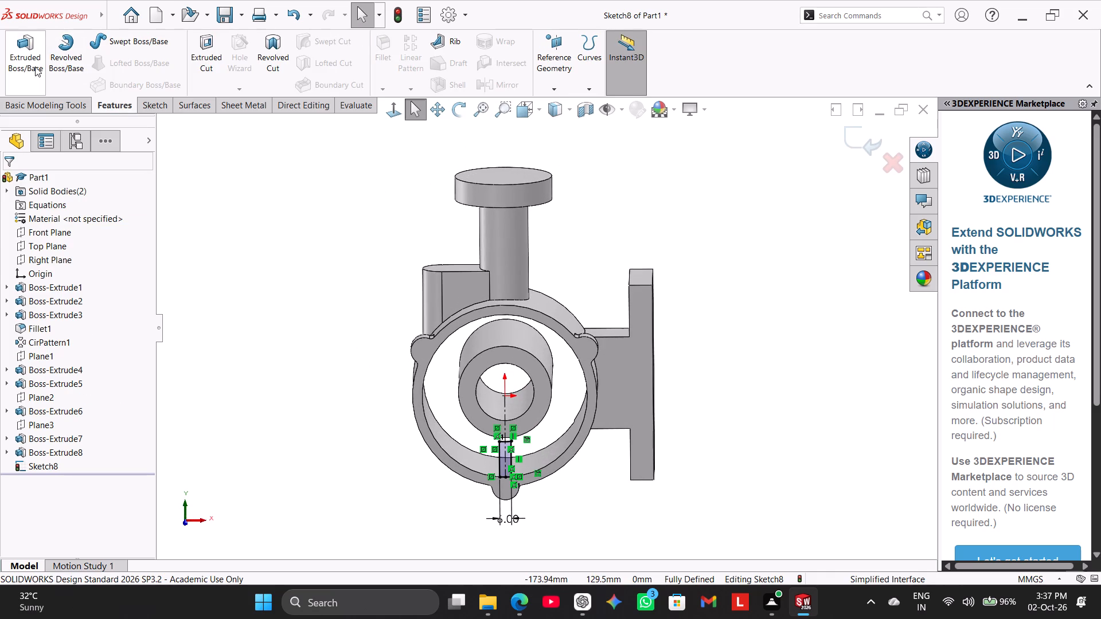
pyautogui.moveTo(35, 66); pyautogui.dragTo(40, 81)
pyautogui.moveTo(324, 384); pyautogui.dragTo(266, 416, button='middle')
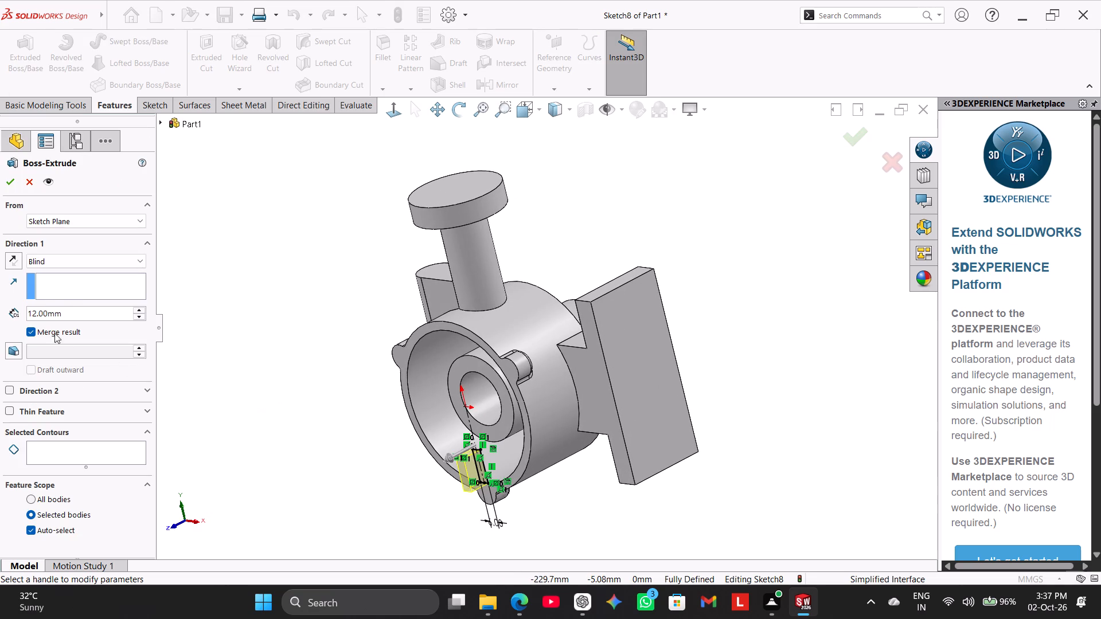
pyautogui.click(14, 255)
pyautogui.click(203, 374)
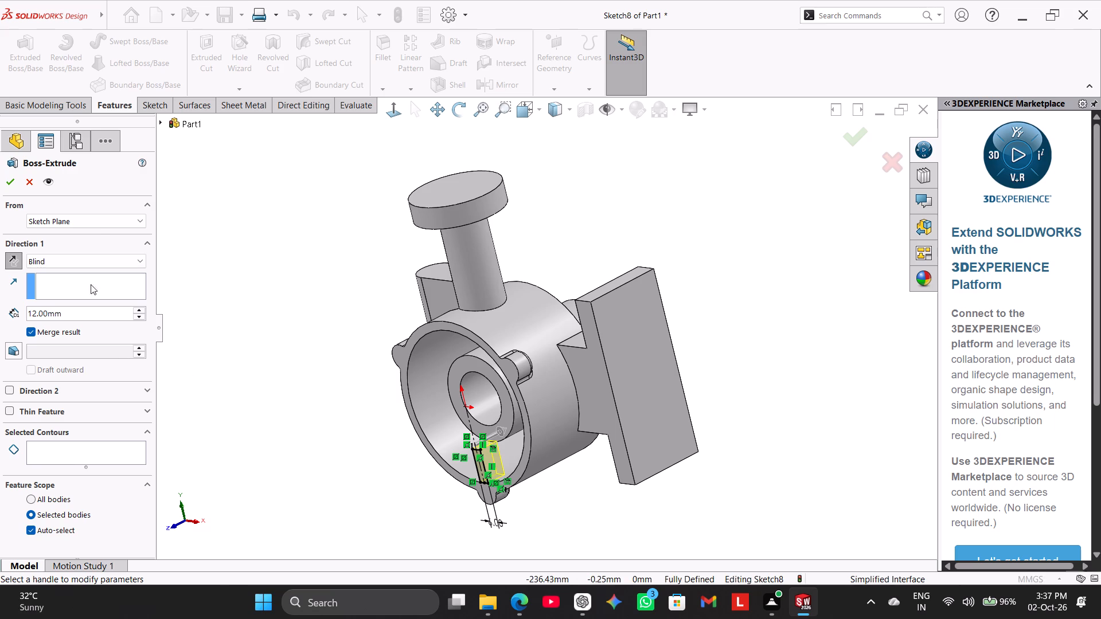
pyautogui.click(96, 223)
pyautogui.click(98, 263)
pyautogui.doubleClick(104, 246)
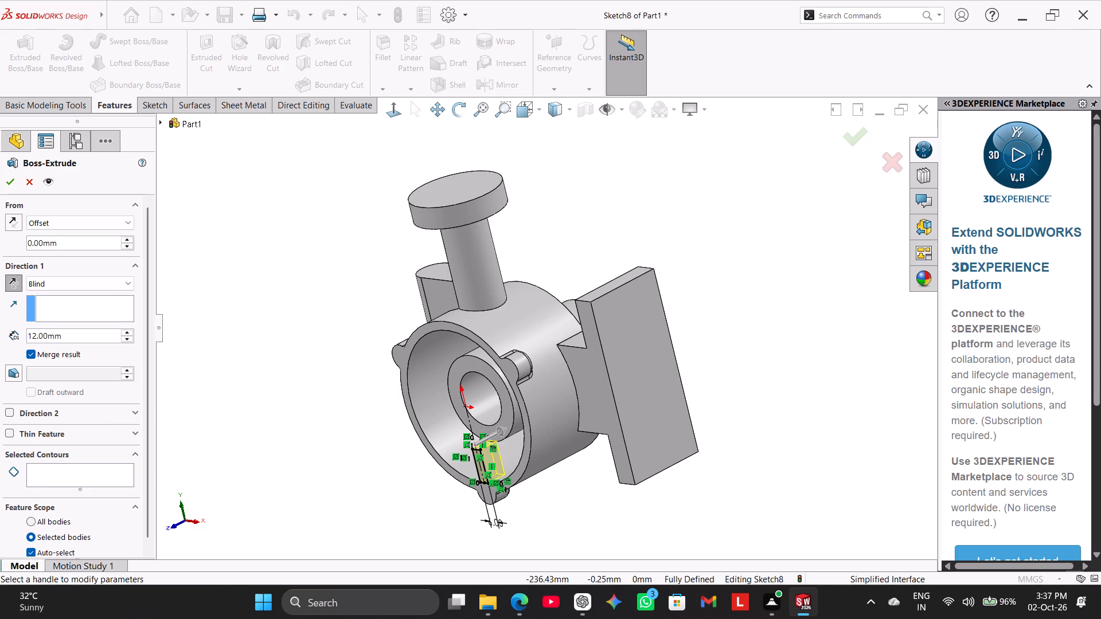
pyautogui.write('55-30')
pyautogui.press('Return')
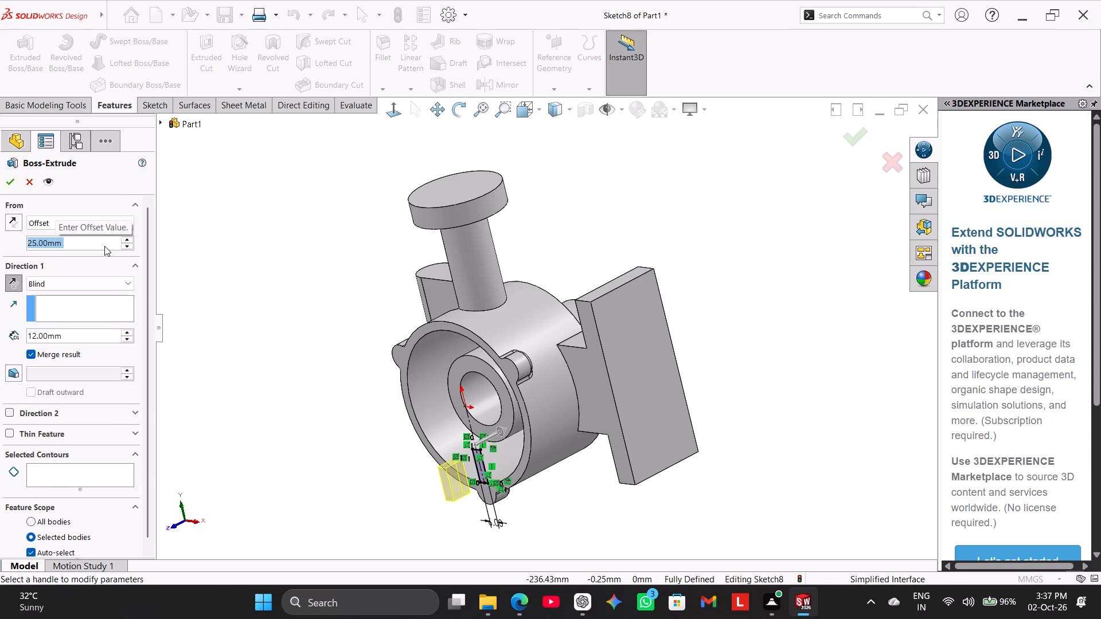
pyautogui.click(17, 221)
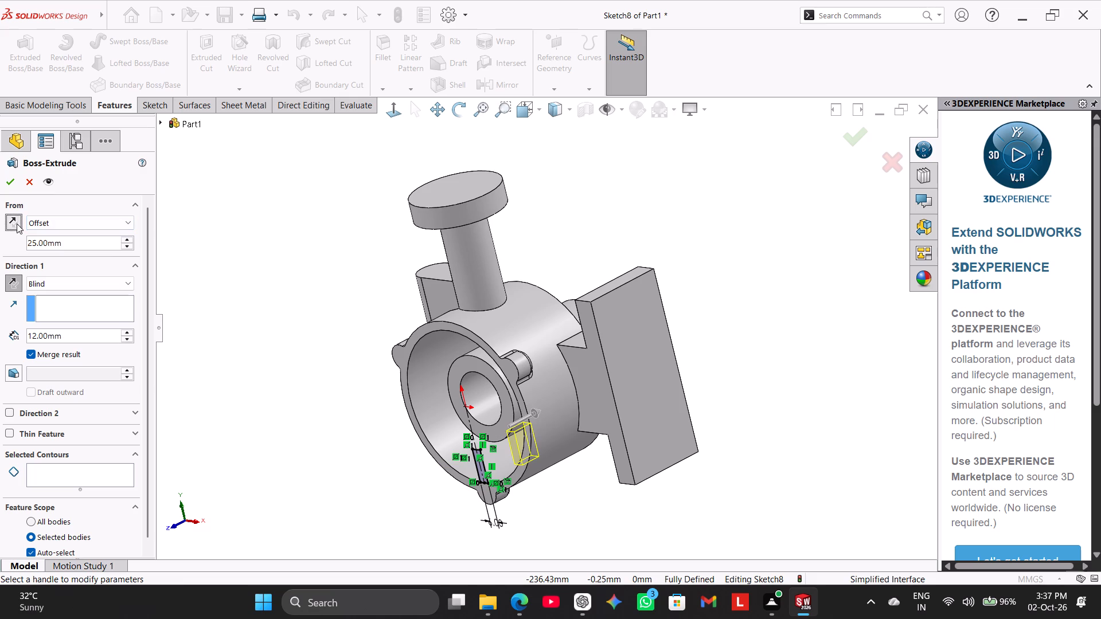
pyautogui.doubleClick(75, 334)
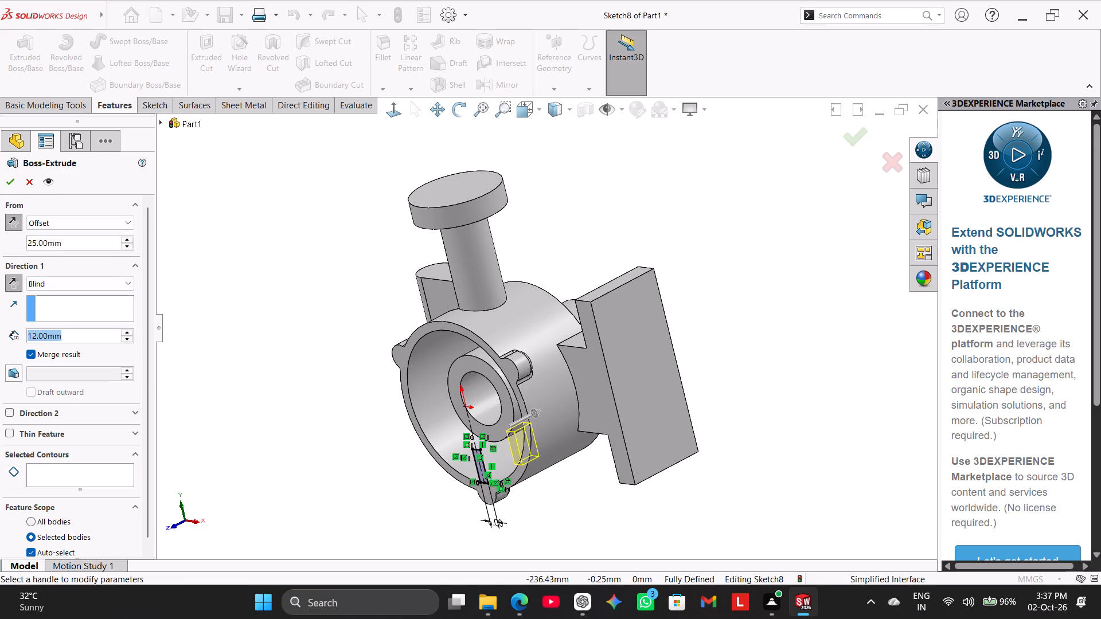
pyautogui.write('30')
pyautogui.press('Return')
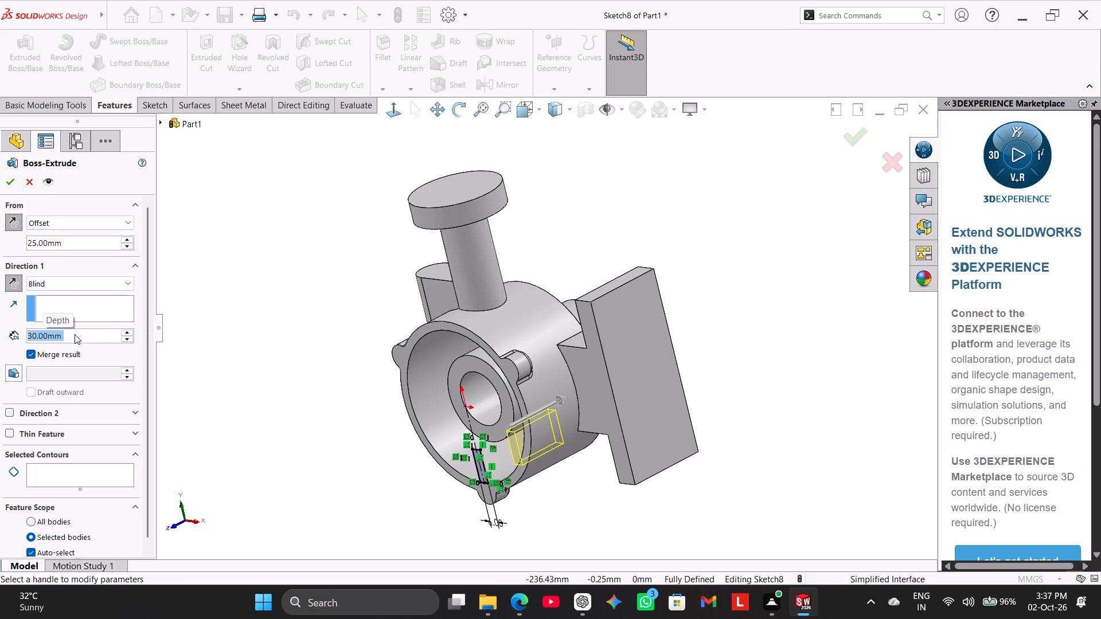
pyautogui.click(15, 177)
pyautogui.click(263, 369)
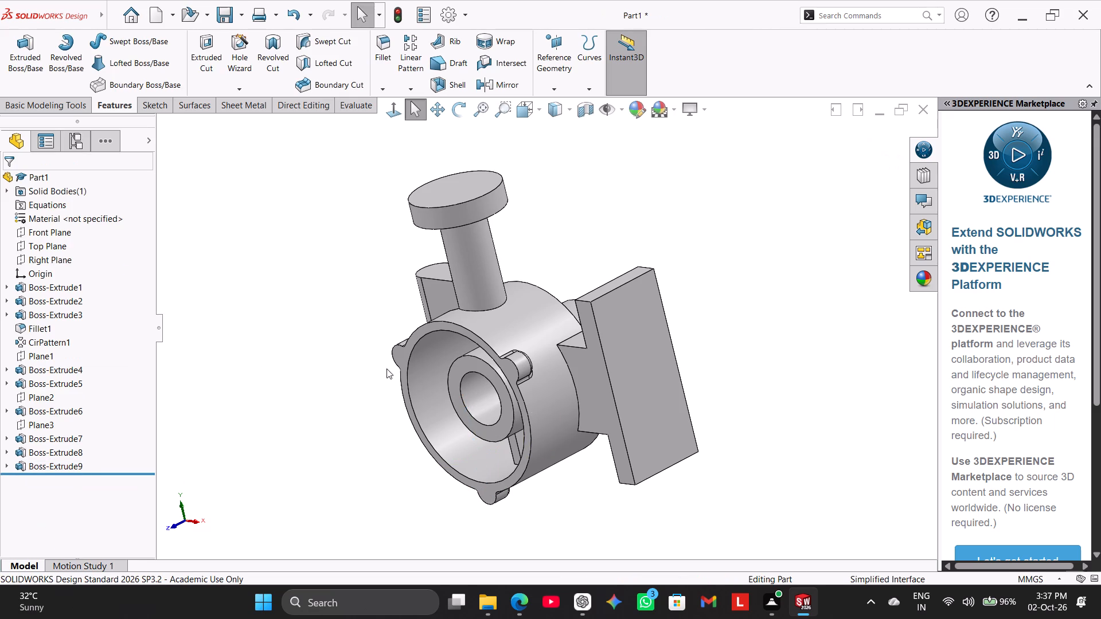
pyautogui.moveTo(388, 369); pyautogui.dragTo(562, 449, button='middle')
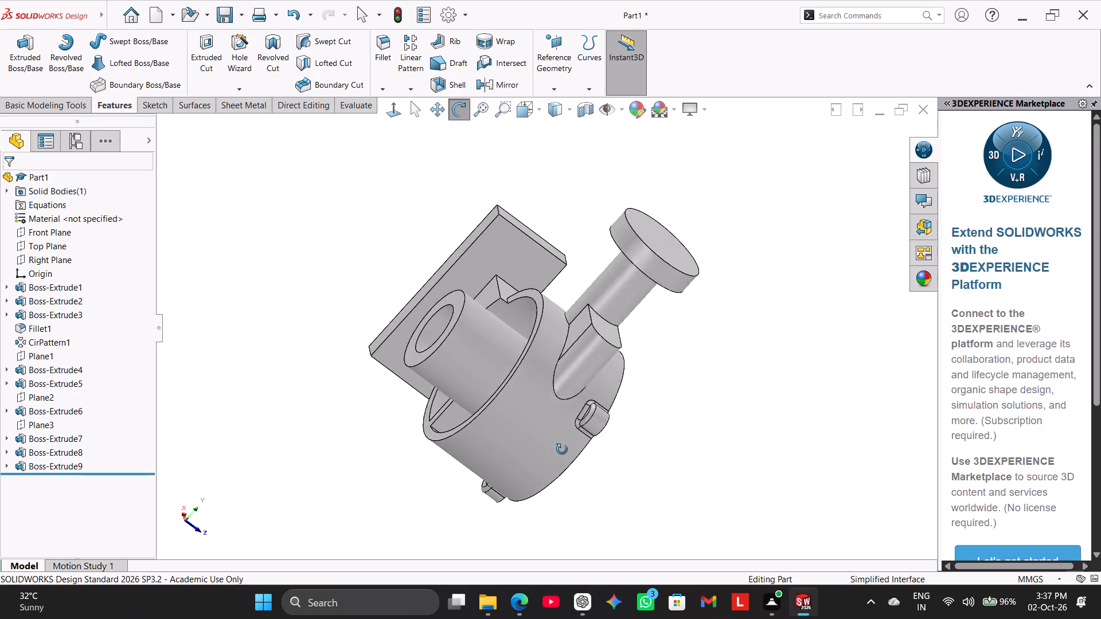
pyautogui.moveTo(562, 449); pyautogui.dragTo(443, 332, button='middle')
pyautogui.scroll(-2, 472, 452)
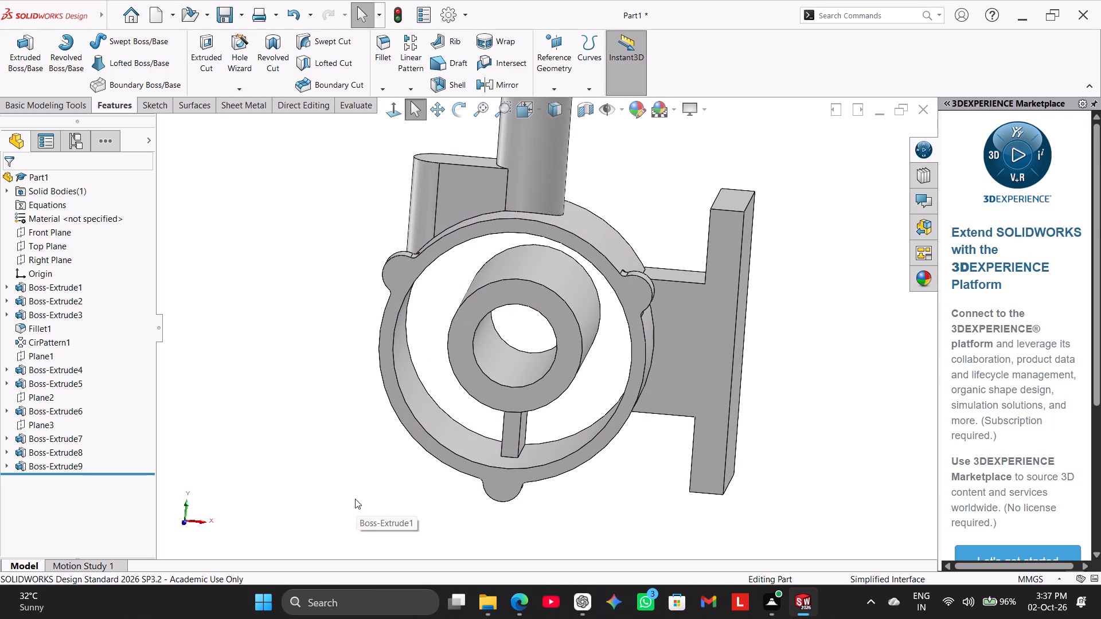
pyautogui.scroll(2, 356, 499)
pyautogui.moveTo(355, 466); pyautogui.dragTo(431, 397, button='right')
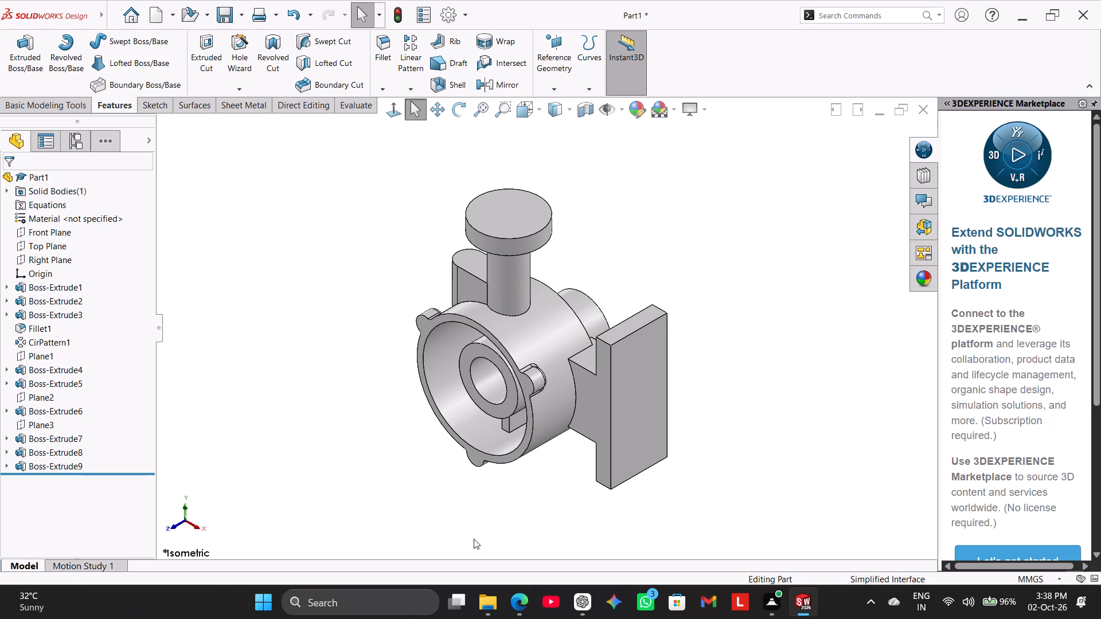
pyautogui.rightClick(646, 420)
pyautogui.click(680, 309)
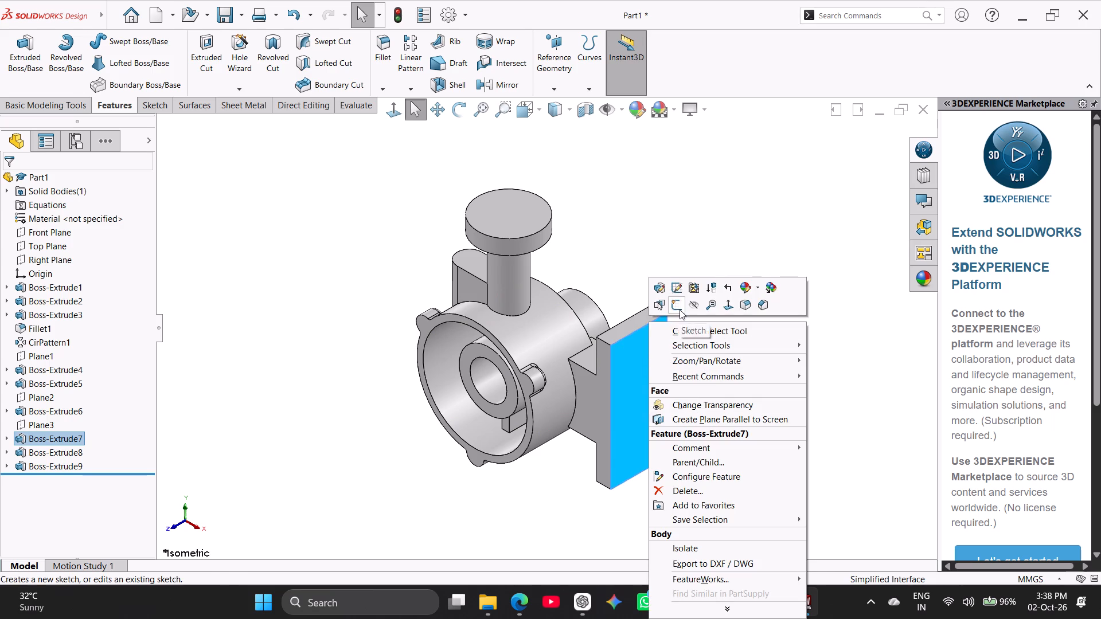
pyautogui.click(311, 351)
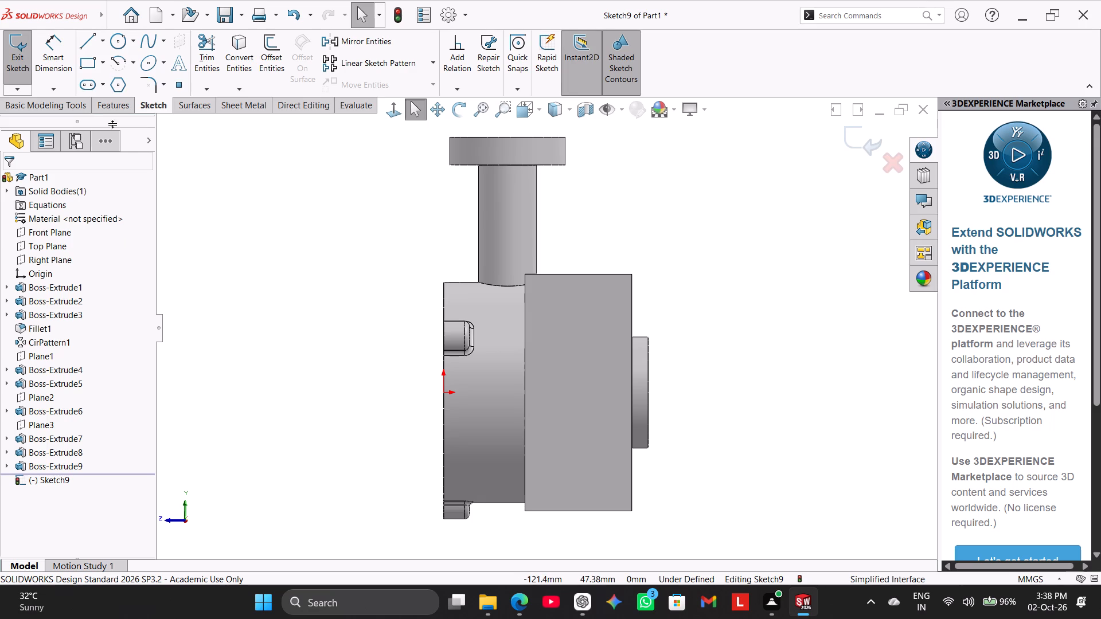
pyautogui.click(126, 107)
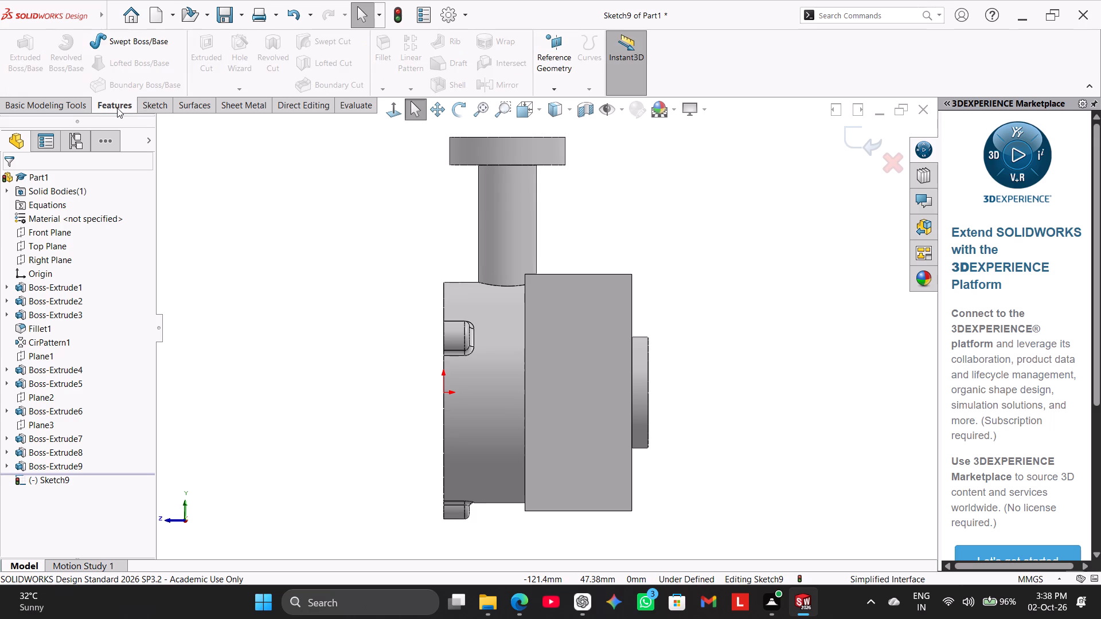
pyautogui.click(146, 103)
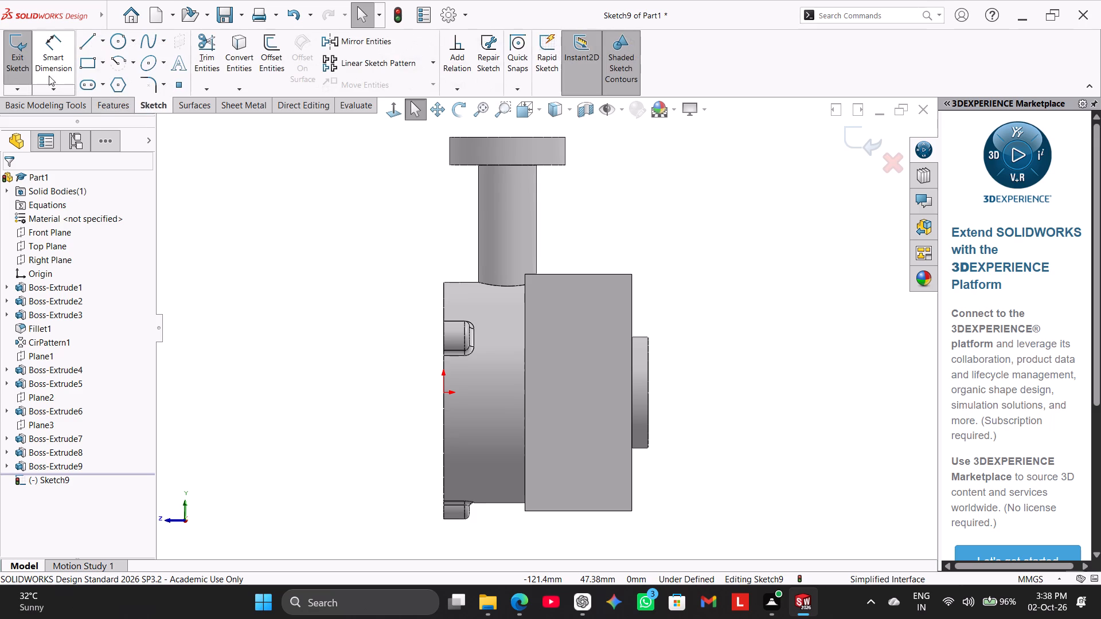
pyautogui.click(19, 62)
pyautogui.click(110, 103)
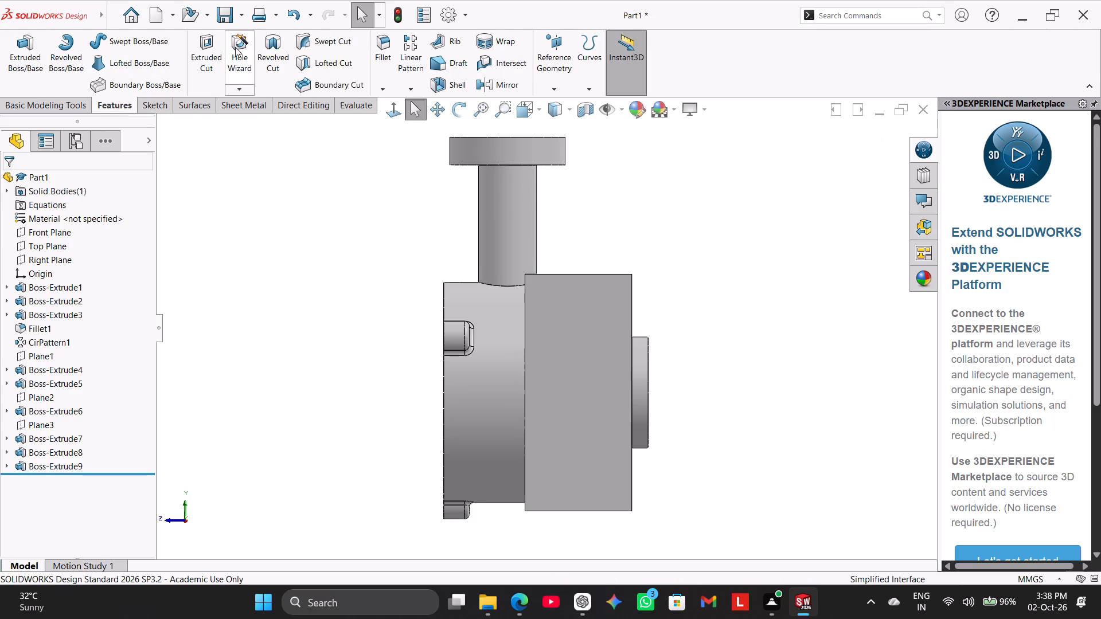
# Start a Hole Wizard plain hole to the ISO standard, using drill sizes with a Ø10.0 size.
pyautogui.click(235, 47)
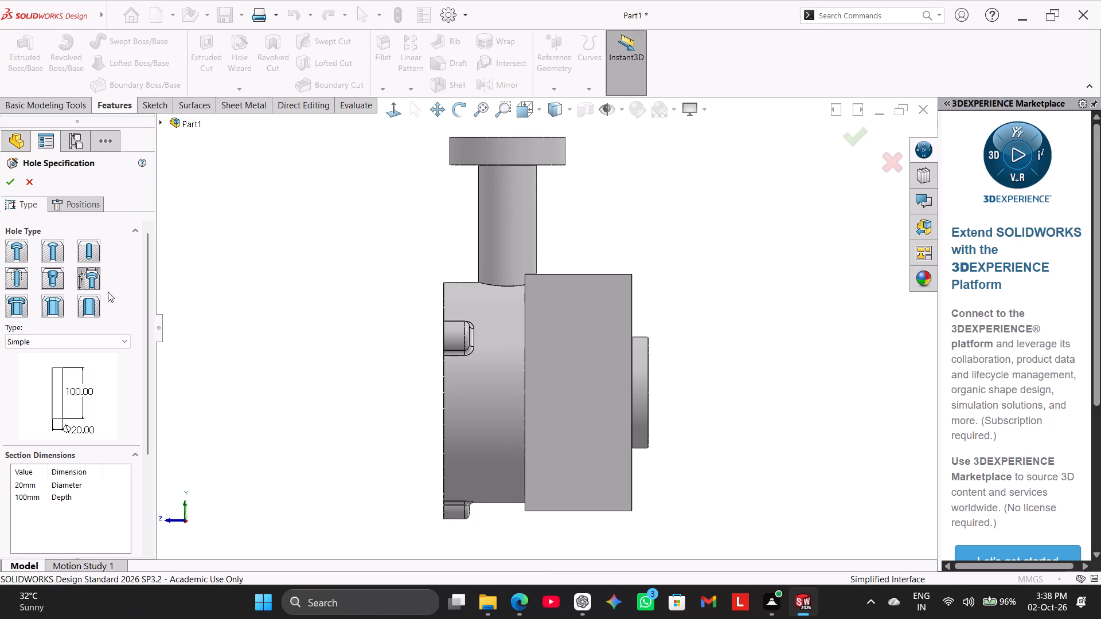
pyautogui.click(86, 252)
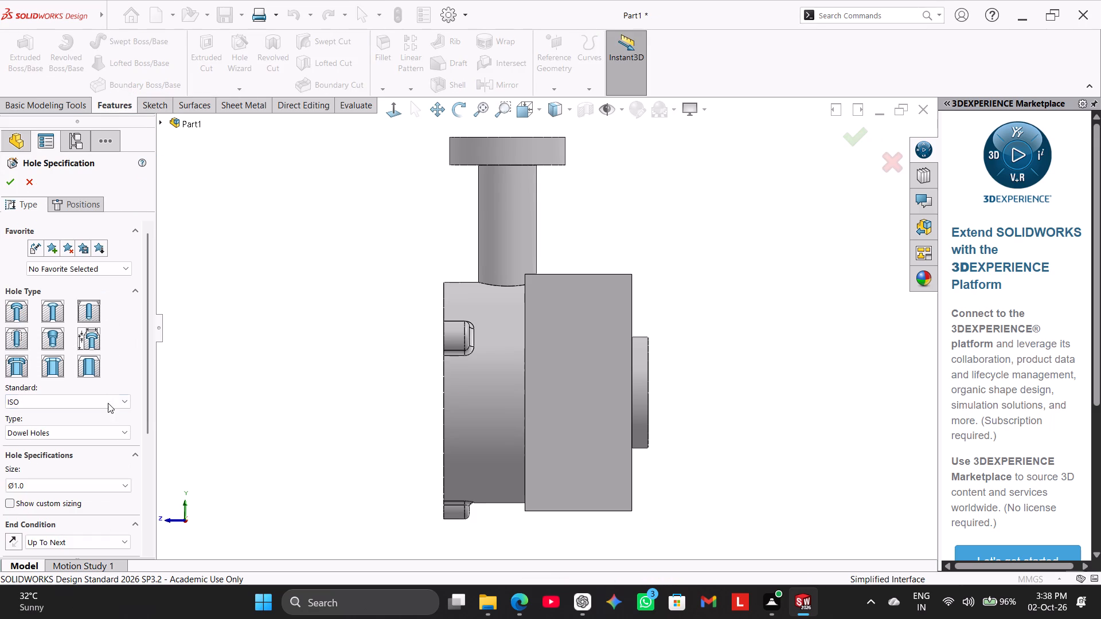
pyautogui.click(108, 431)
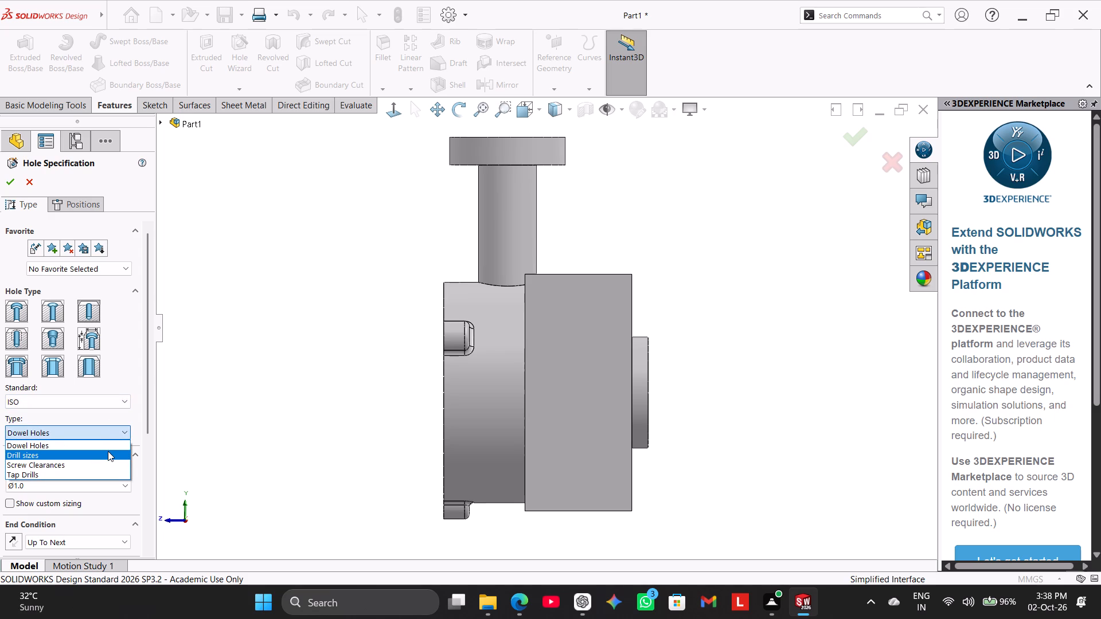
pyautogui.click(108, 451)
pyautogui.moveTo(151, 375); pyautogui.dragTo(150, 378)
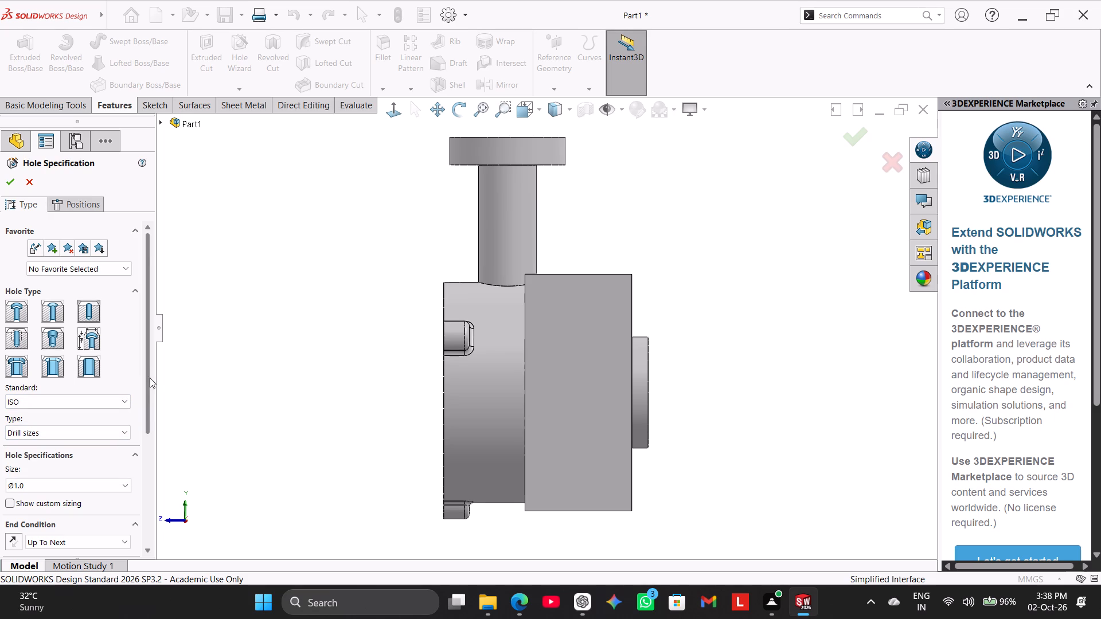
pyautogui.moveTo(150, 378); pyautogui.dragTo(155, 435)
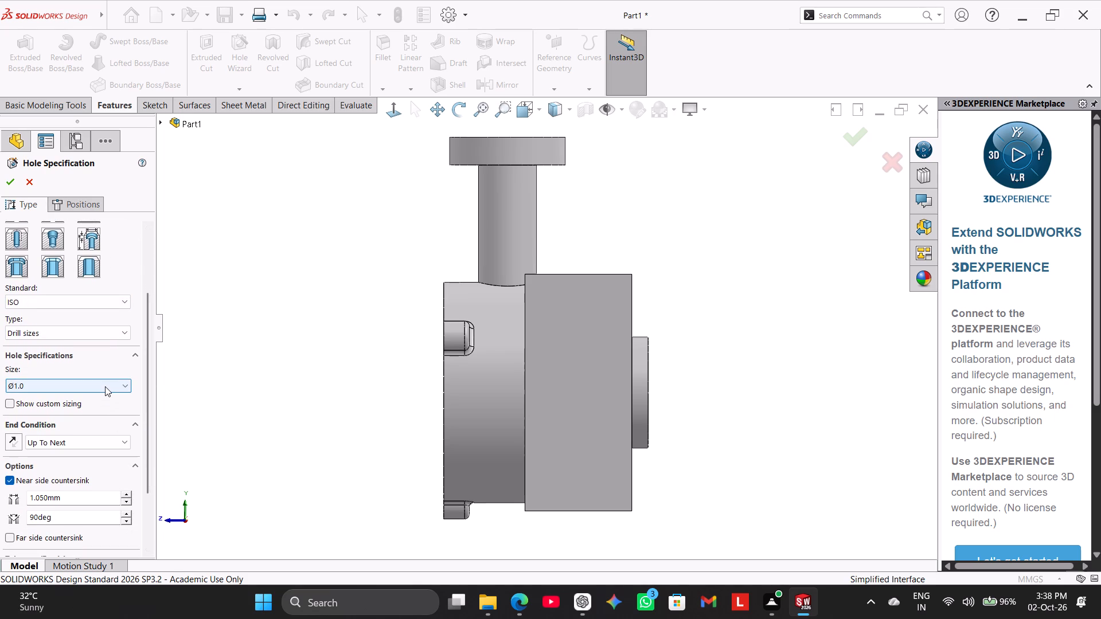
pyautogui.click(105, 386)
pyautogui.scroll(-2, 84, 456)
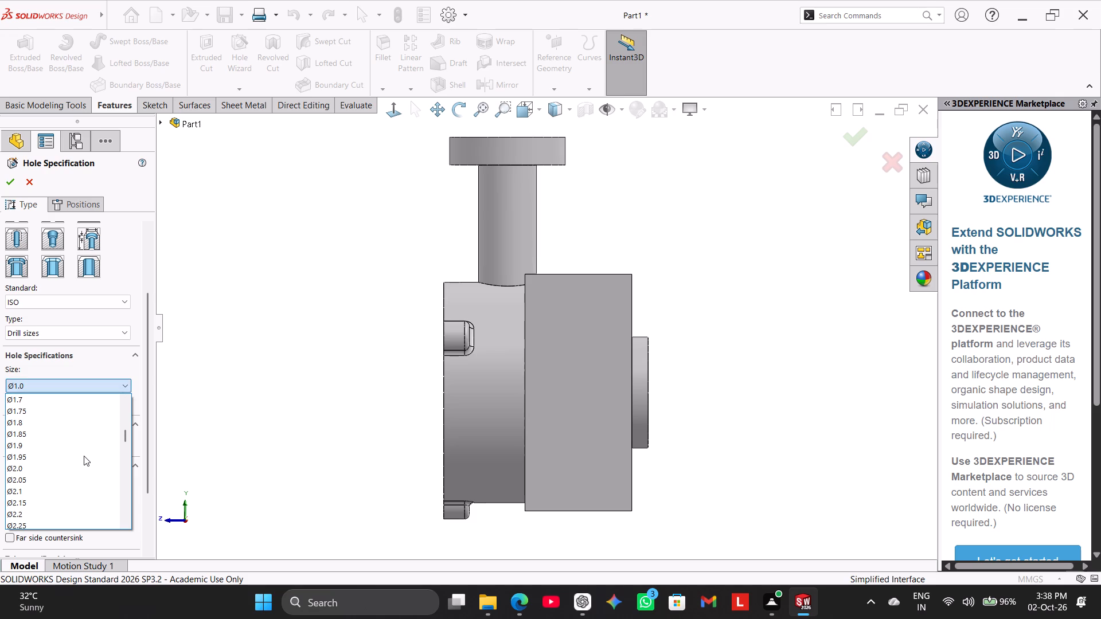
pyautogui.scroll(-1, 84, 454)
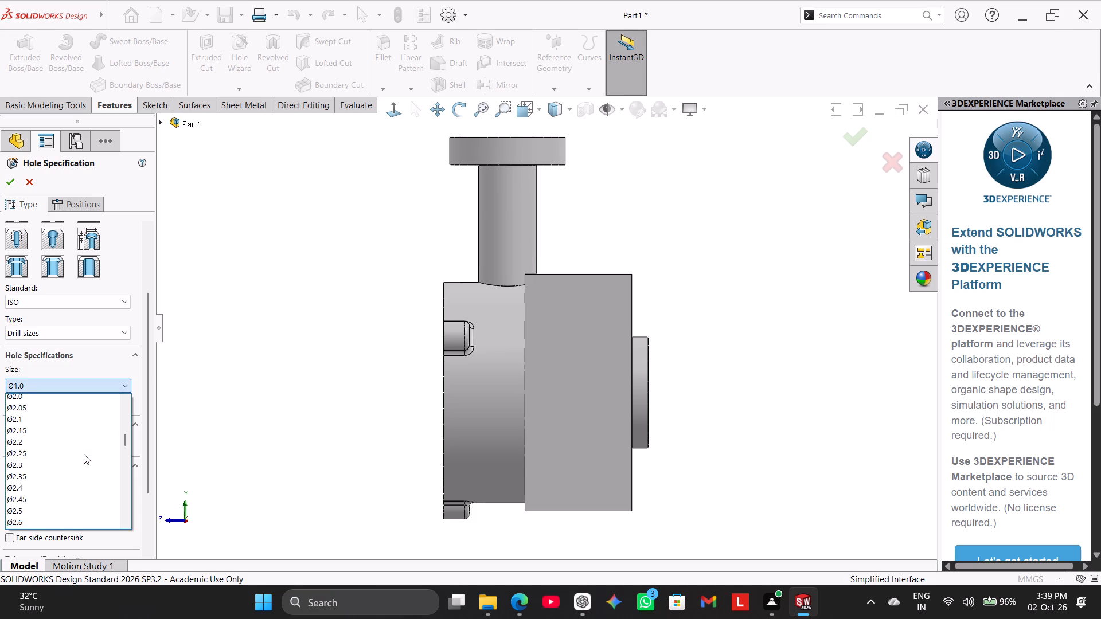
pyautogui.scroll(-8, 84, 454)
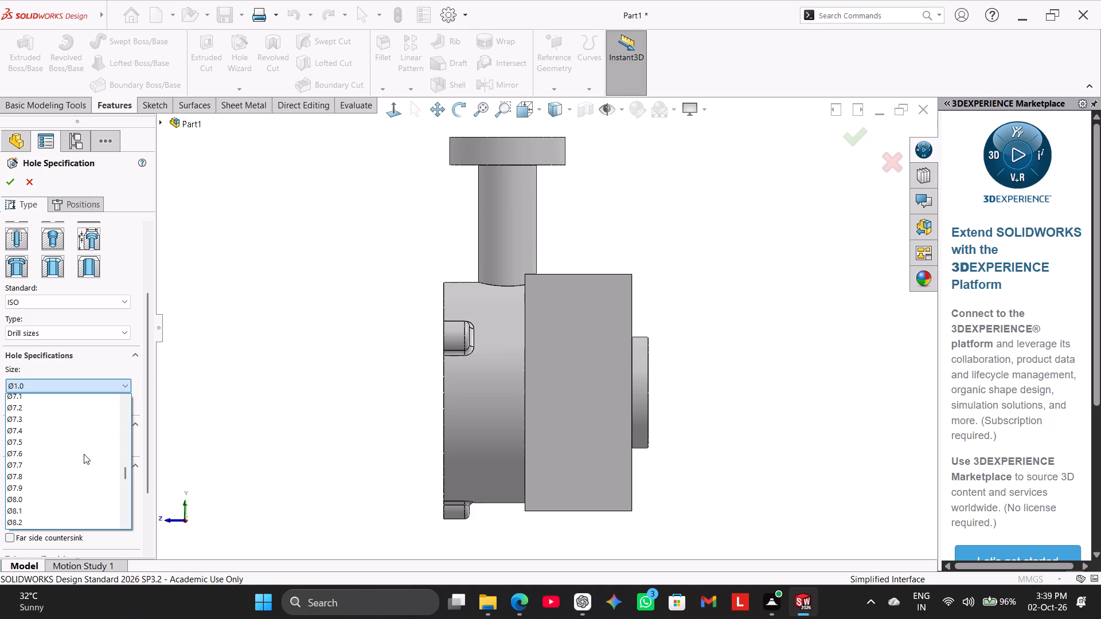
pyautogui.scroll(-2, 84, 454)
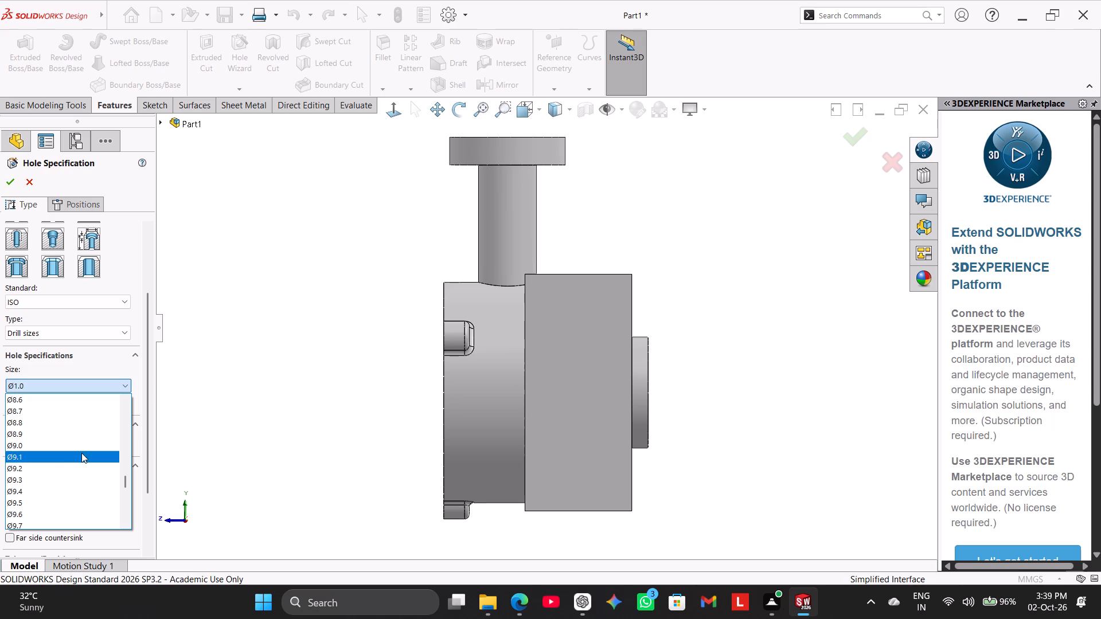
pyautogui.scroll(-1, 41, 490)
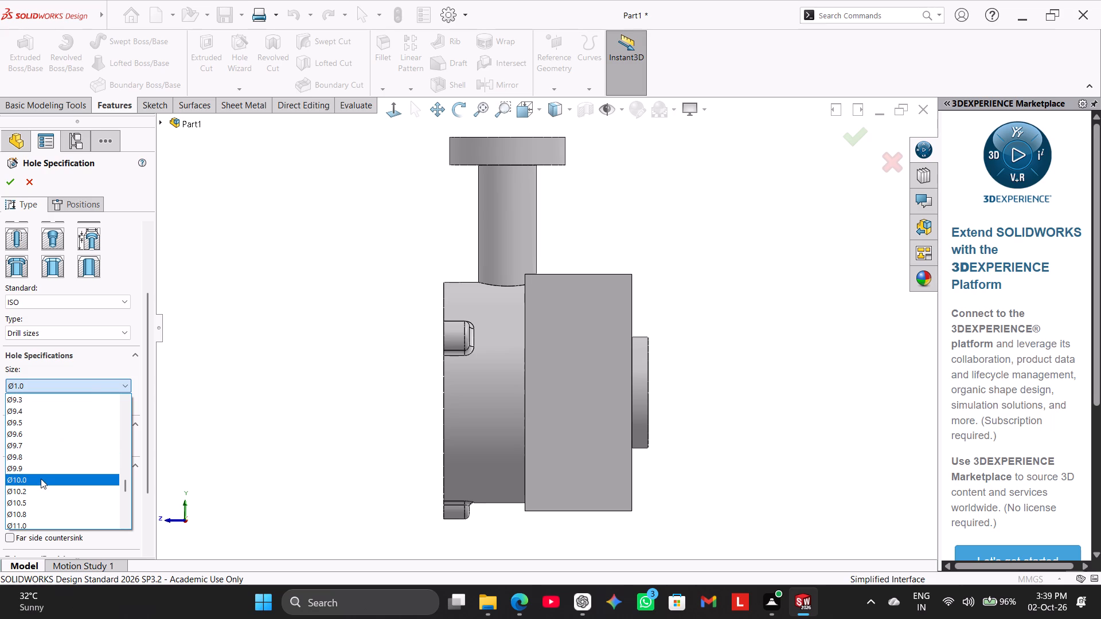
pyautogui.click(41, 479)
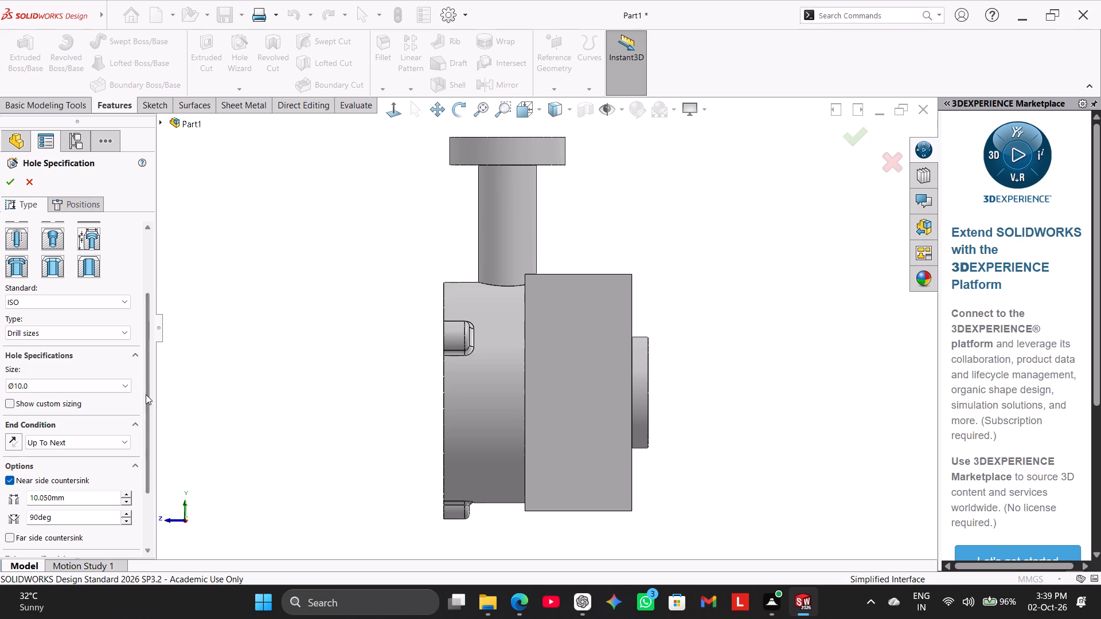
pyautogui.moveTo(146, 393); pyautogui.dragTo(149, 343)
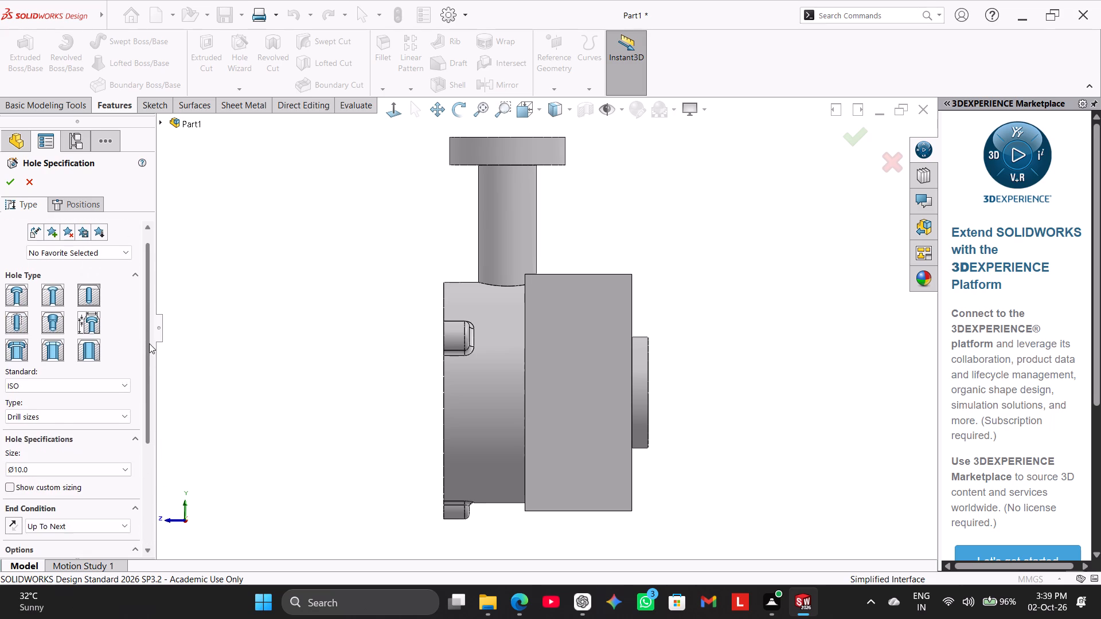
pyautogui.moveTo(149, 343); pyautogui.dragTo(154, 285)
pyautogui.click(104, 398)
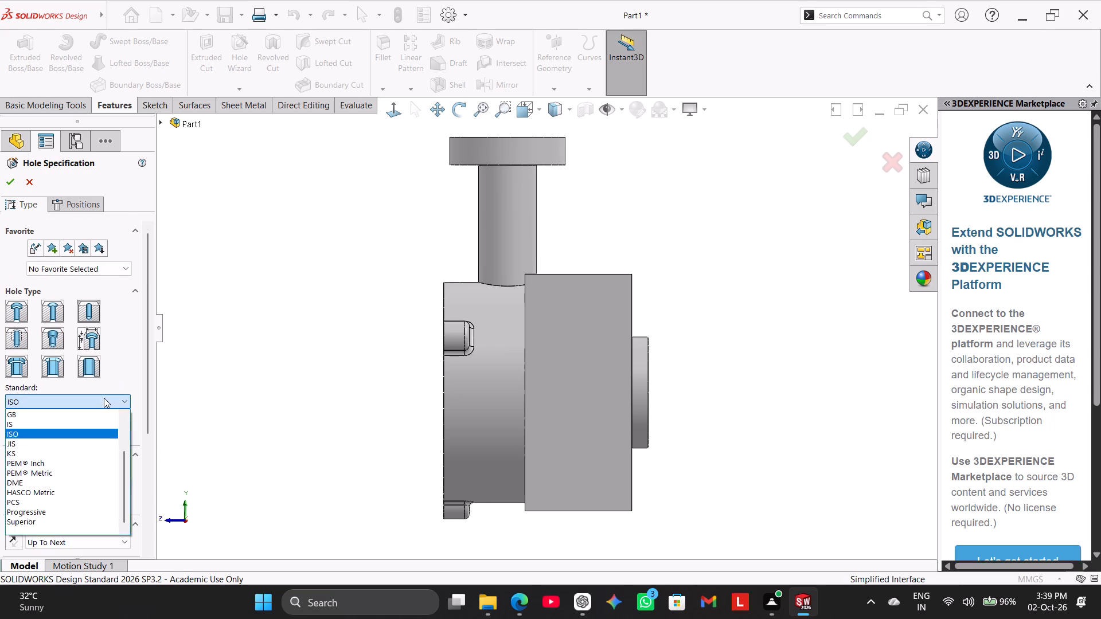
pyautogui.click(104, 398)
# Place two vertically aligned hole points about 72 mm apart on the side boss flange's outer face.
pyautogui.click(84, 196)
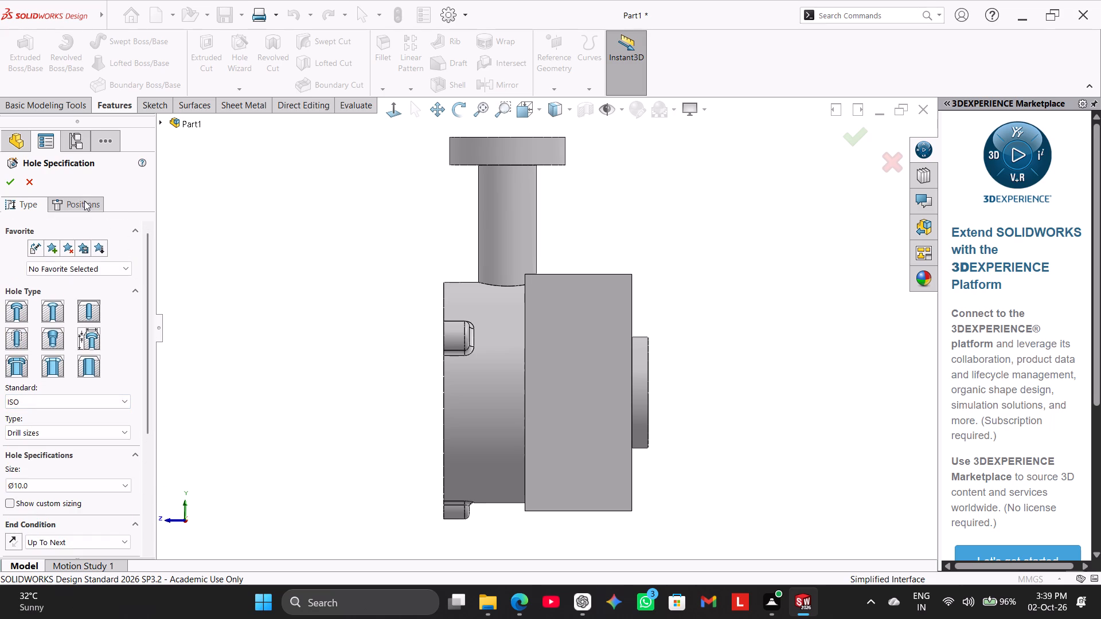
pyautogui.click(86, 205)
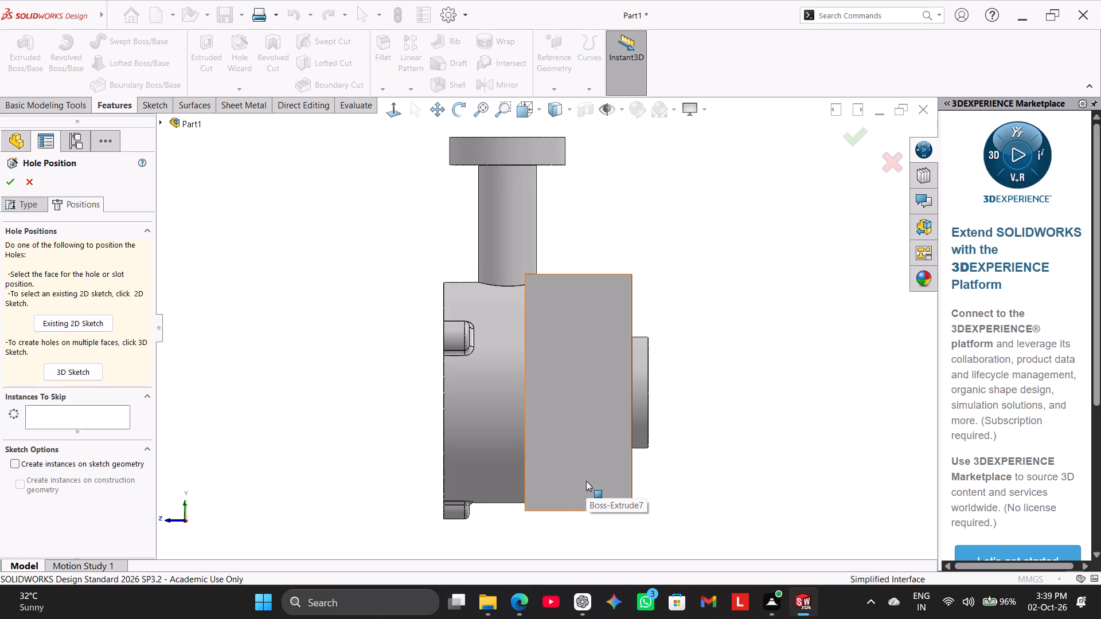
pyautogui.click(104, 415)
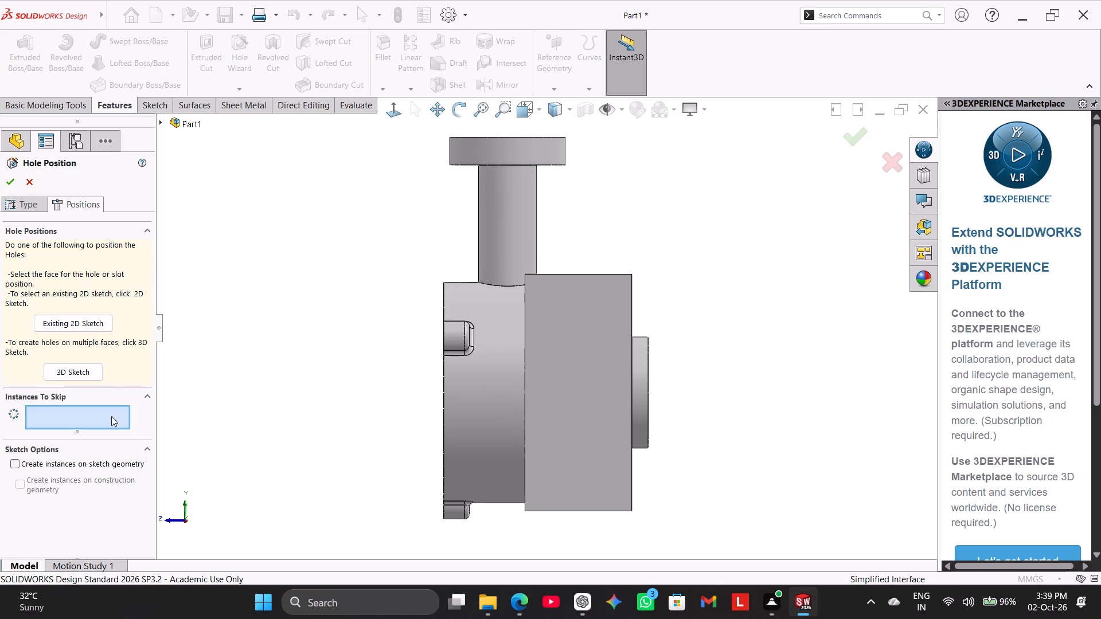
pyautogui.click(547, 413)
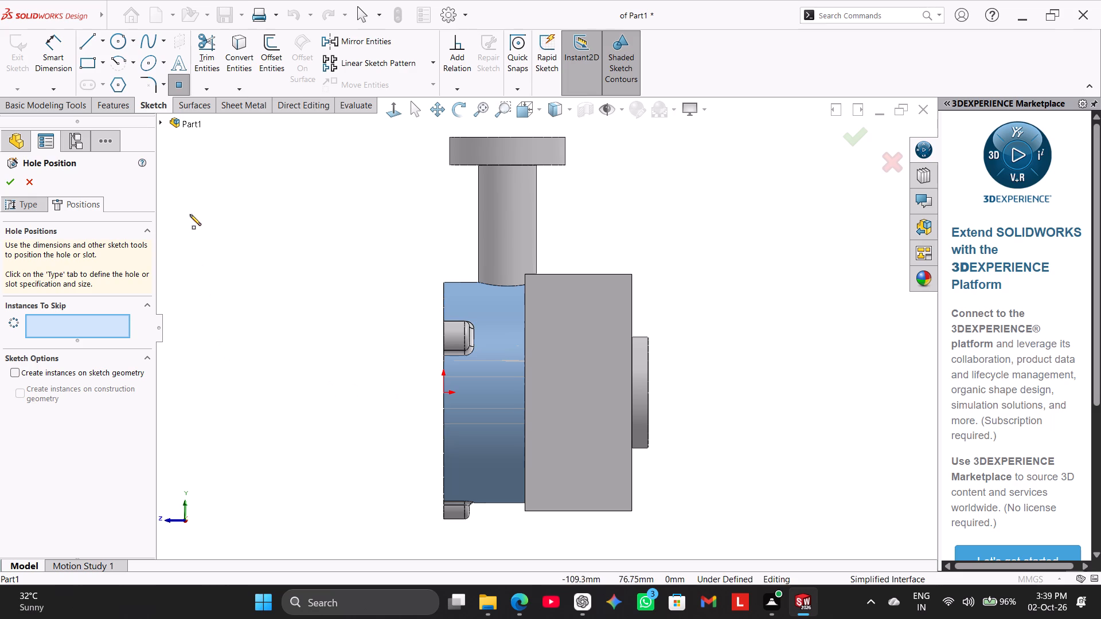
pyautogui.click(581, 480)
pyautogui.click(579, 312)
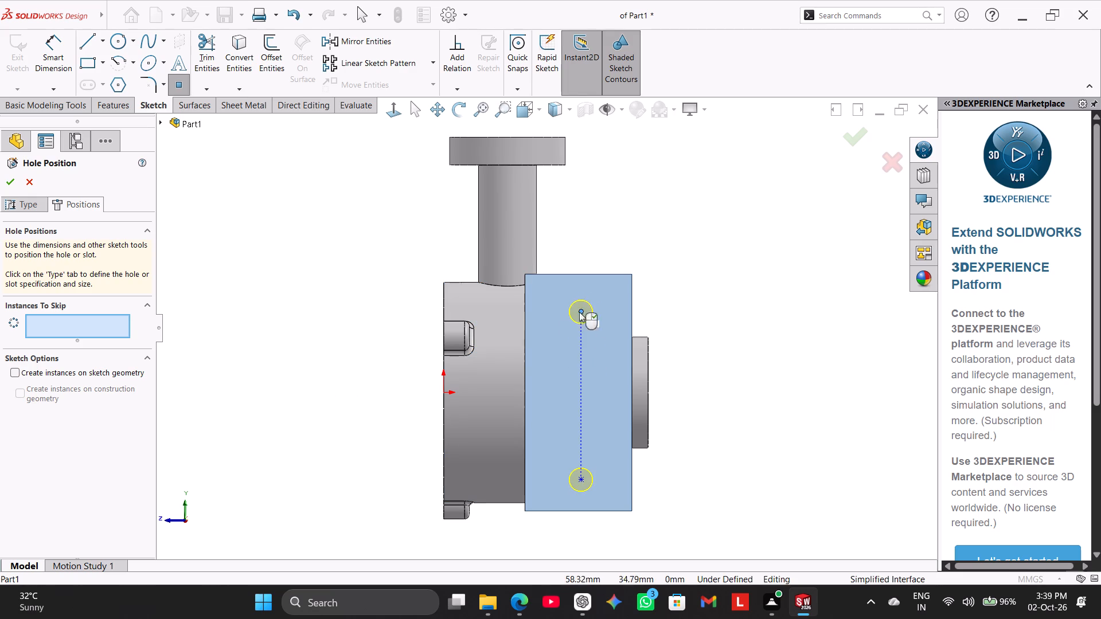
# Dimension the vertical spacing between the two hole points and set it to 76 mm.
pyautogui.click(64, 53)
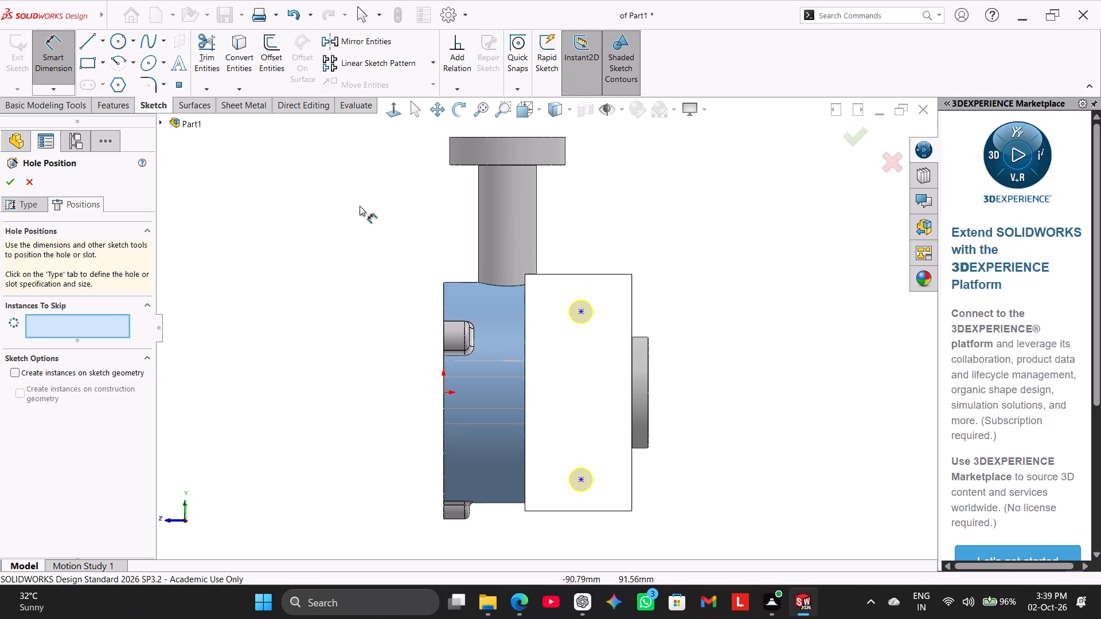
pyautogui.click(579, 312)
pyautogui.click(582, 480)
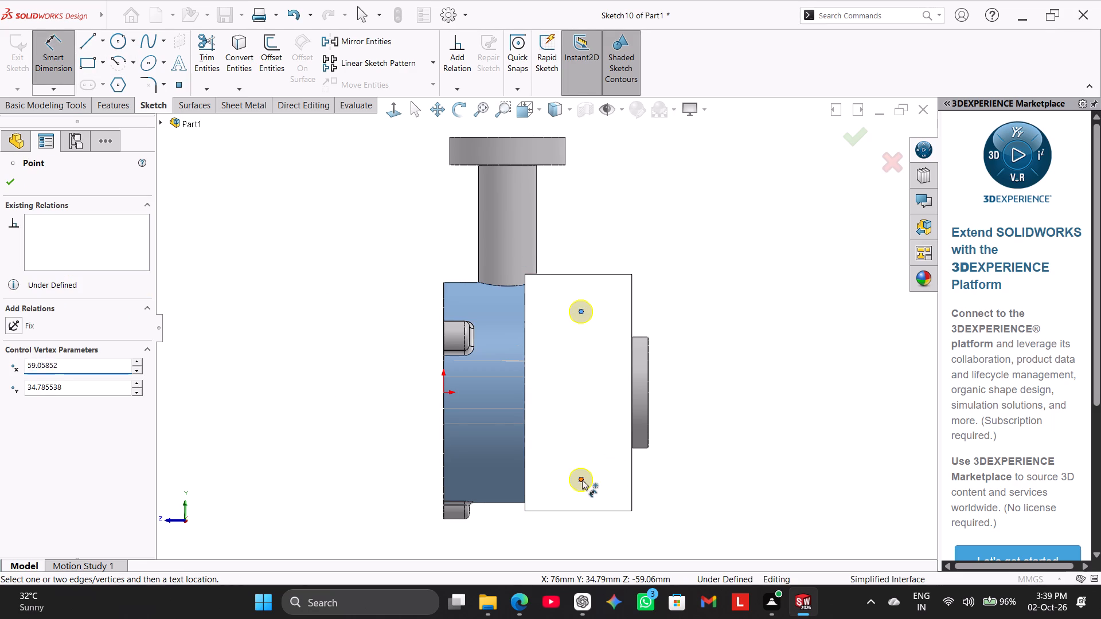
pyautogui.click(371, 398)
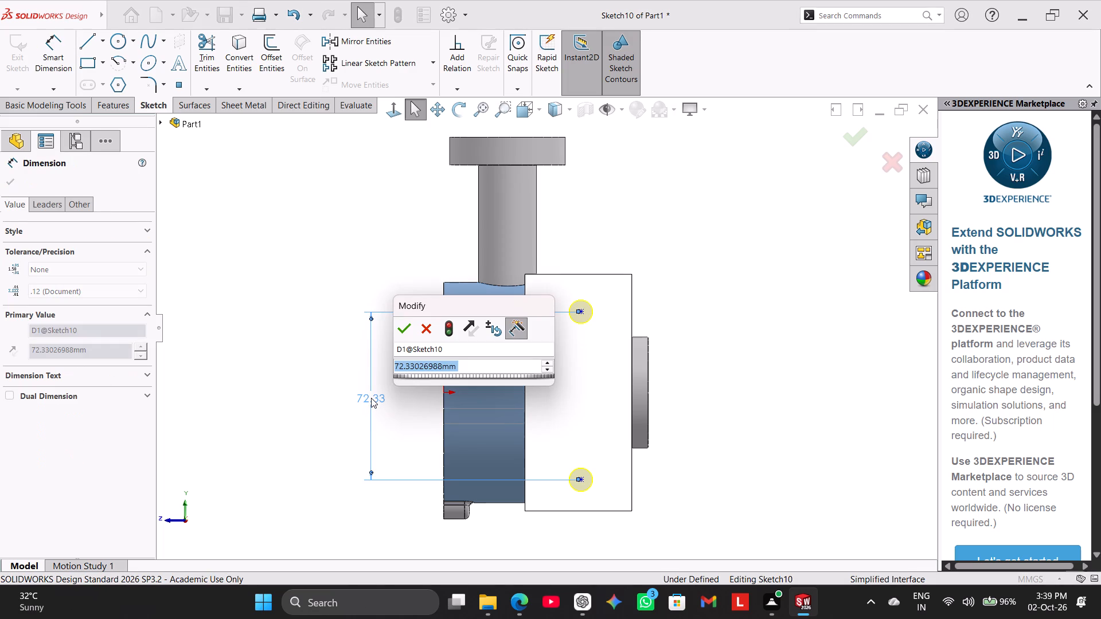
pyautogui.write('76')
pyautogui.press('Return')
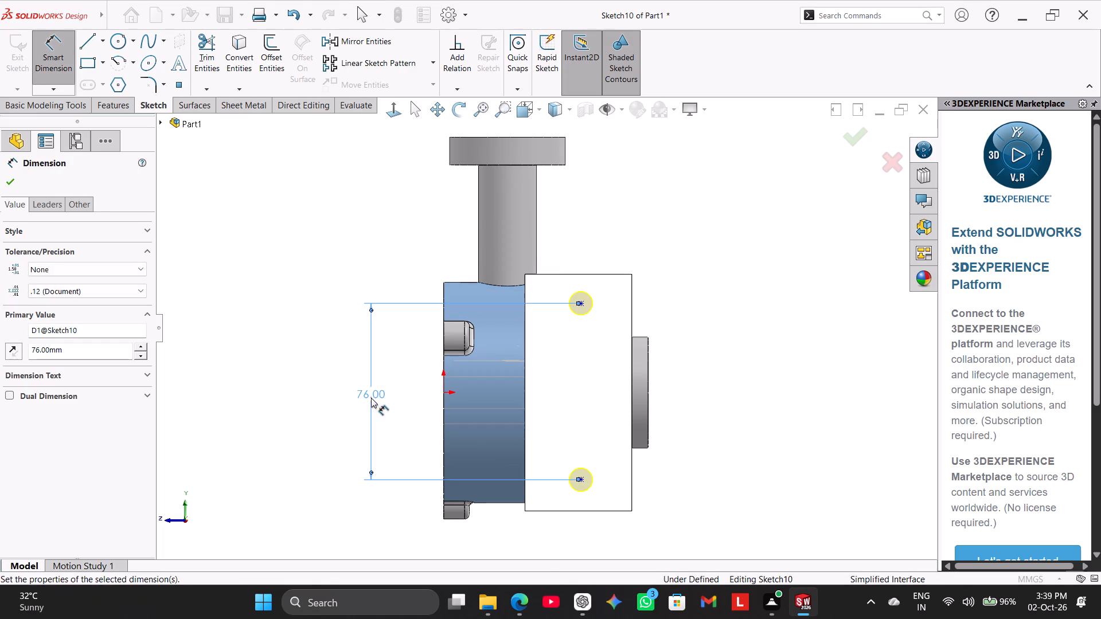
# Dimension the lower hole point 23 mm from the flange's vertical edge nearest the ring's open end, and finish the hole feature.
pyautogui.click(526, 491)
pyautogui.click(581, 480)
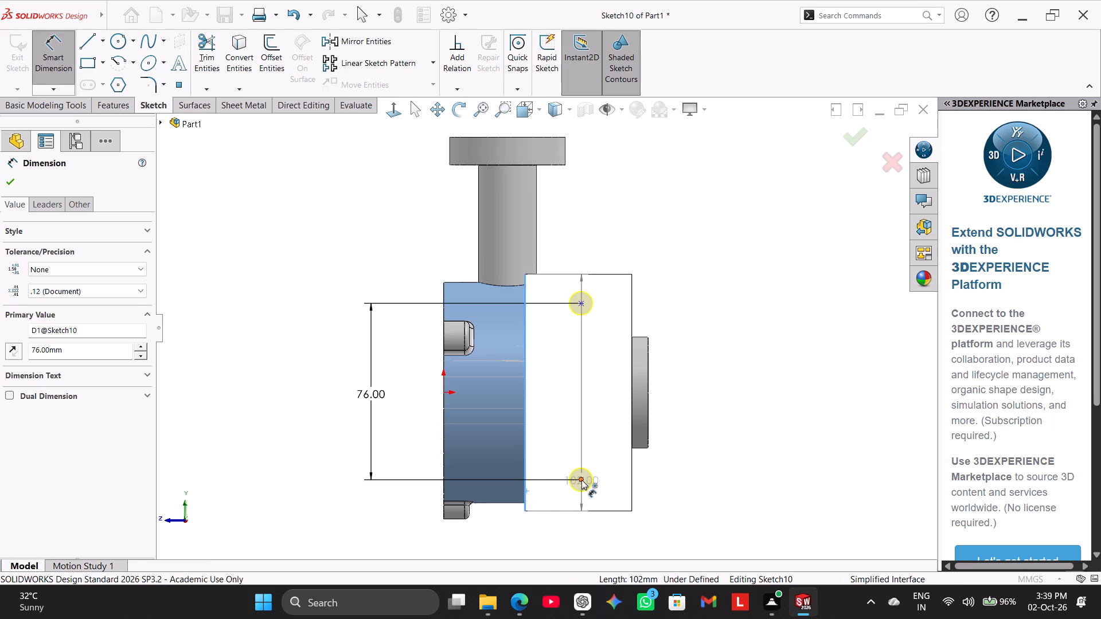
pyautogui.click(567, 530)
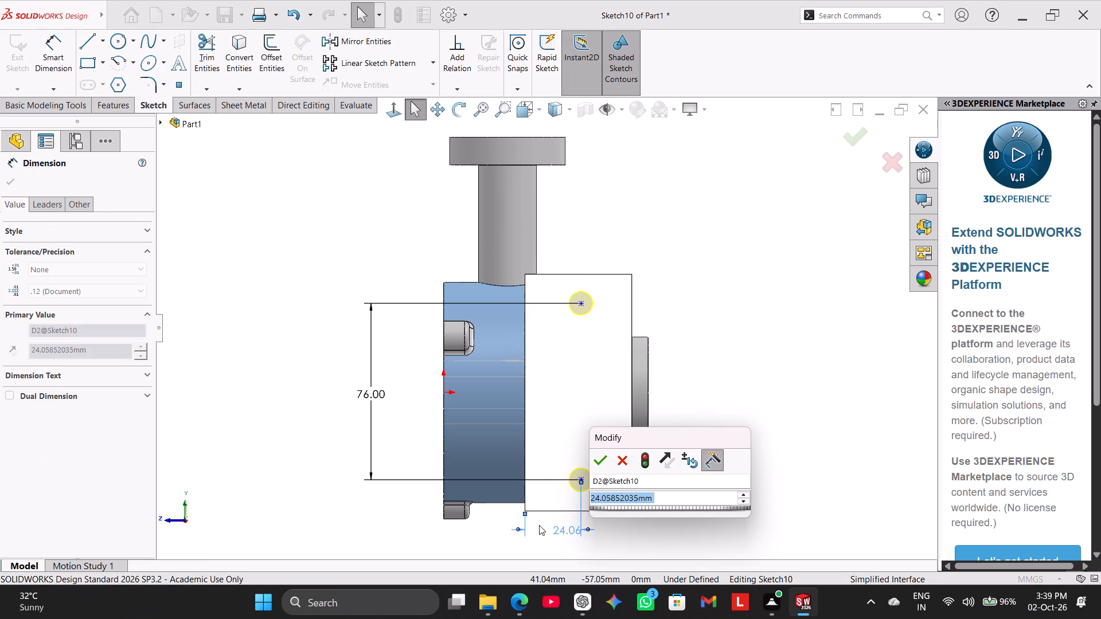
pyautogui.write('23')
pyautogui.press('Return')
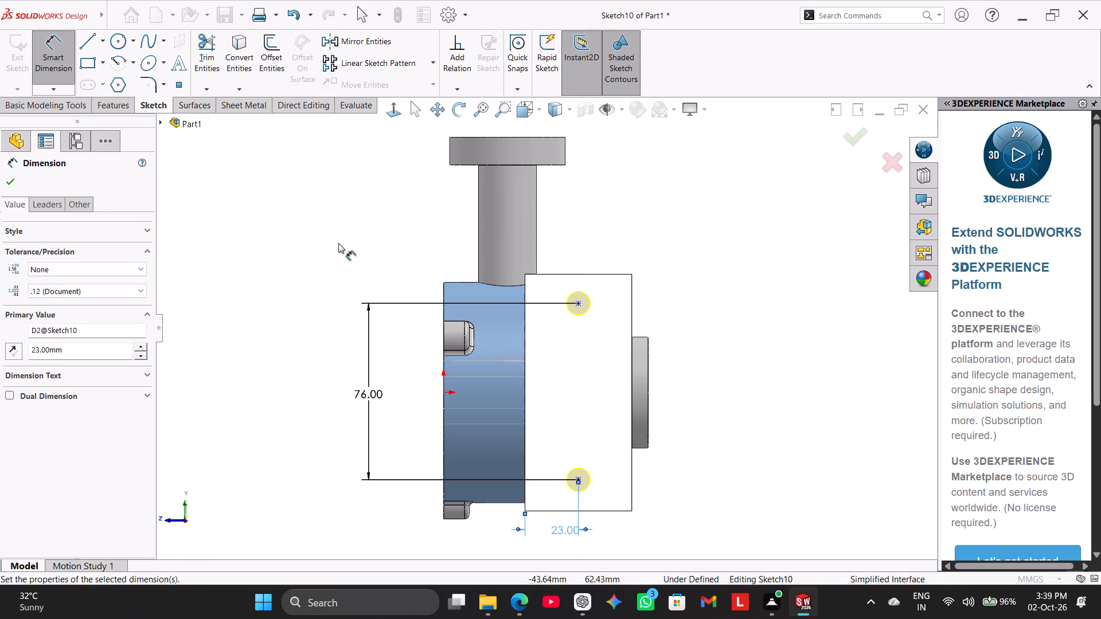
pyautogui.rightClick(338, 243)
pyautogui.click(388, 282)
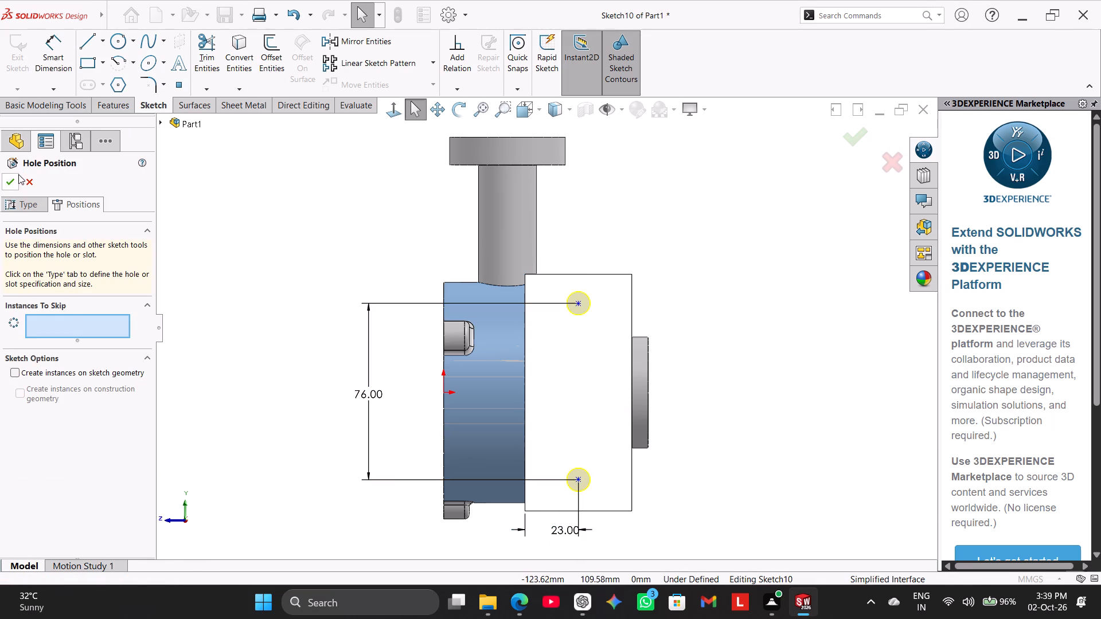
pyautogui.click(14, 182)
pyautogui.click(278, 226)
pyautogui.moveTo(326, 276); pyautogui.dragTo(356, 311, button='middle')
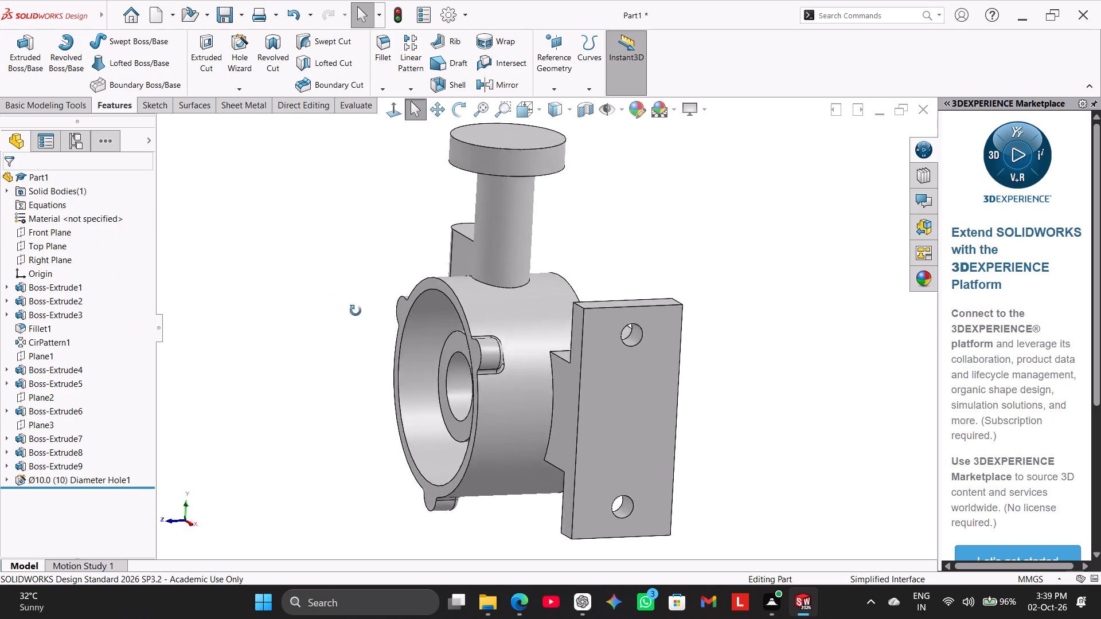
# Start another Hole Wizard plain hole to the ISO standard, using drill sizes with a Ø4.2 size.
pyautogui.moveTo(356, 311); pyautogui.dragTo(337, 334, button='middle')
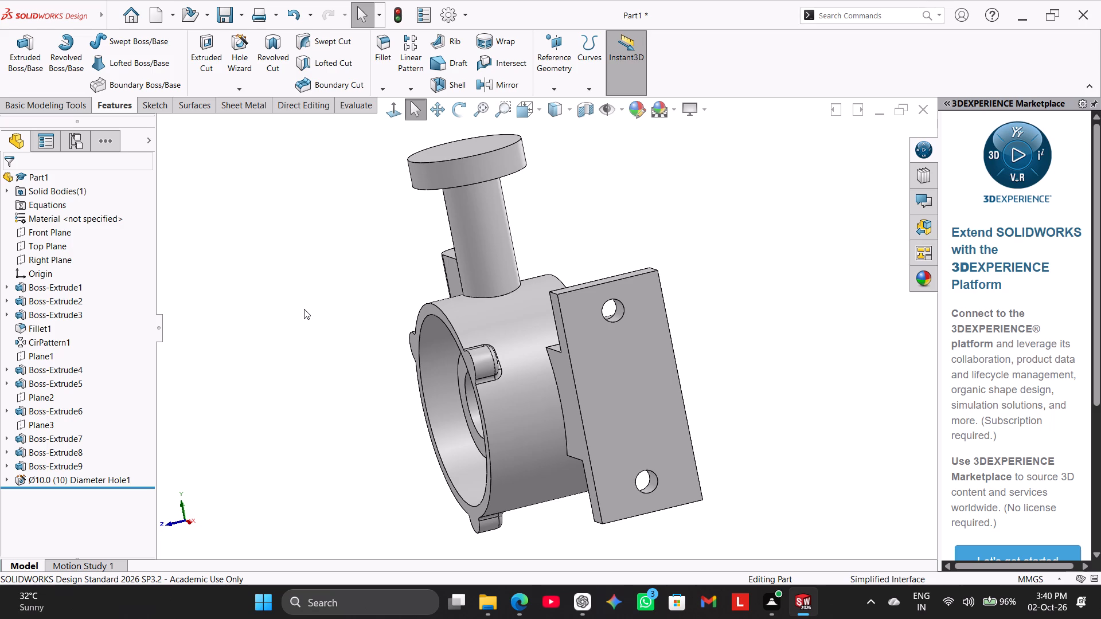
pyautogui.moveTo(325, 323); pyautogui.dragTo(338, 331, button='middle')
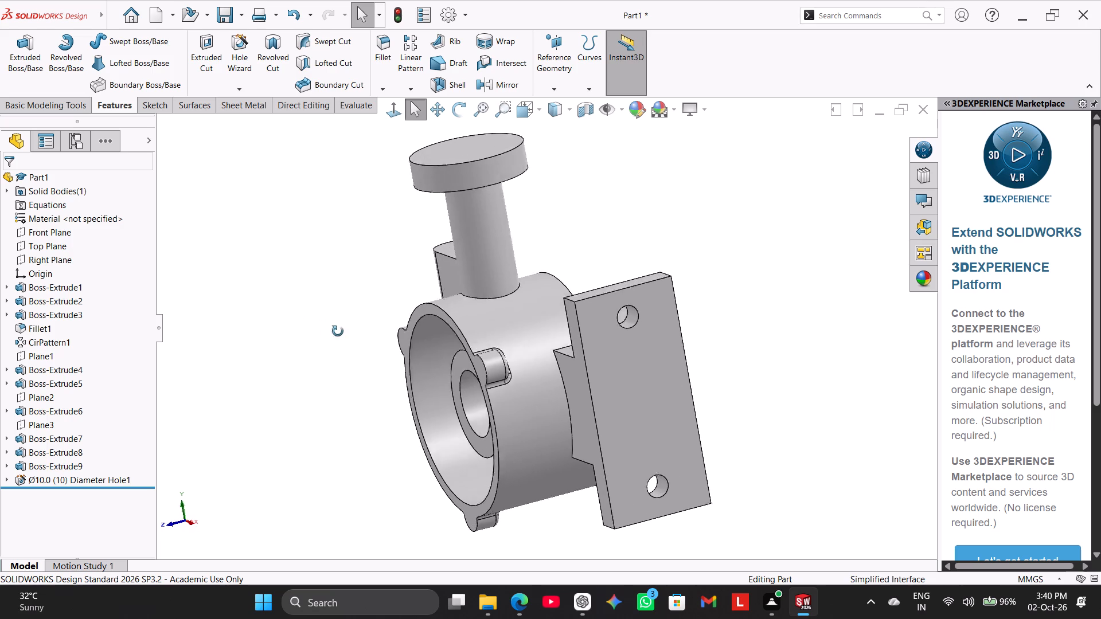
pyautogui.moveTo(338, 331); pyautogui.dragTo(414, 319, button='middle')
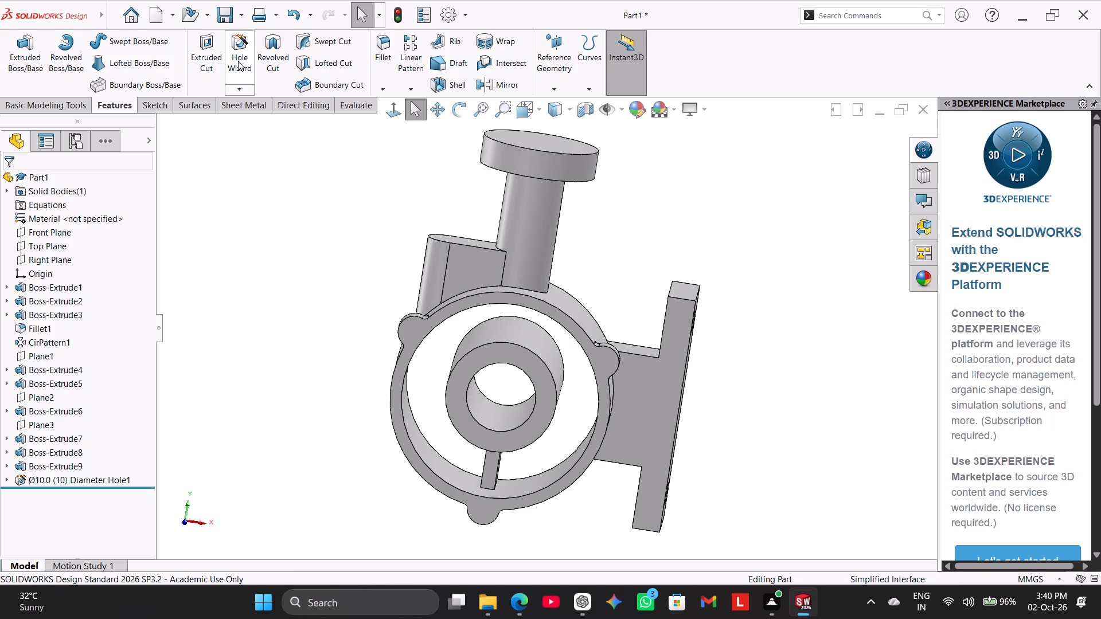
pyautogui.click(238, 61)
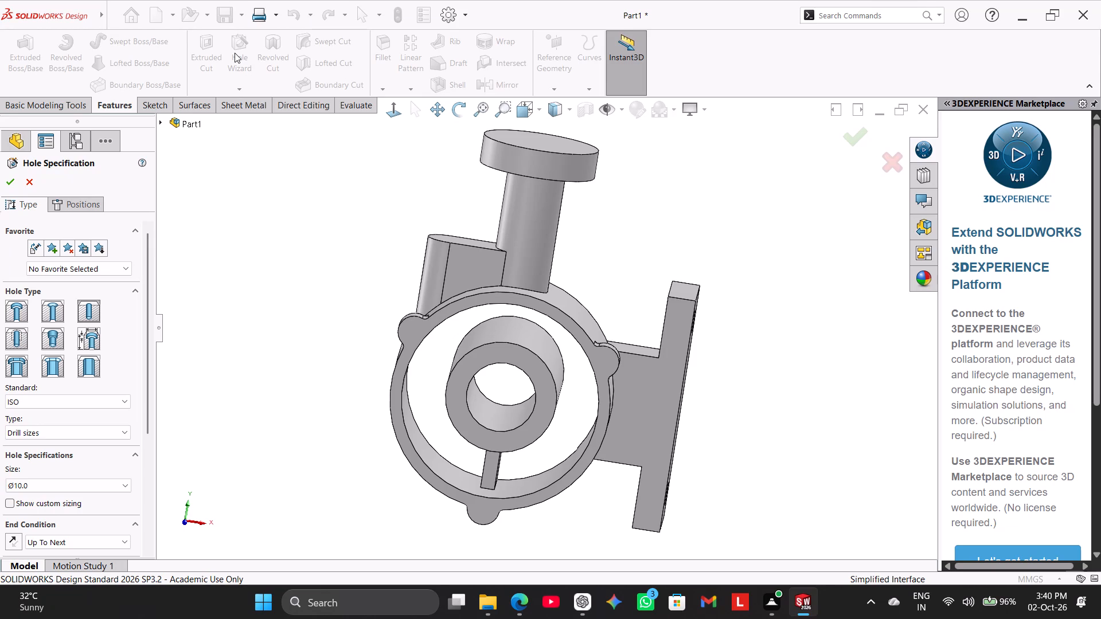
pyautogui.click(82, 304)
pyautogui.moveTo(145, 377); pyautogui.dragTo(153, 416)
pyautogui.click(101, 412)
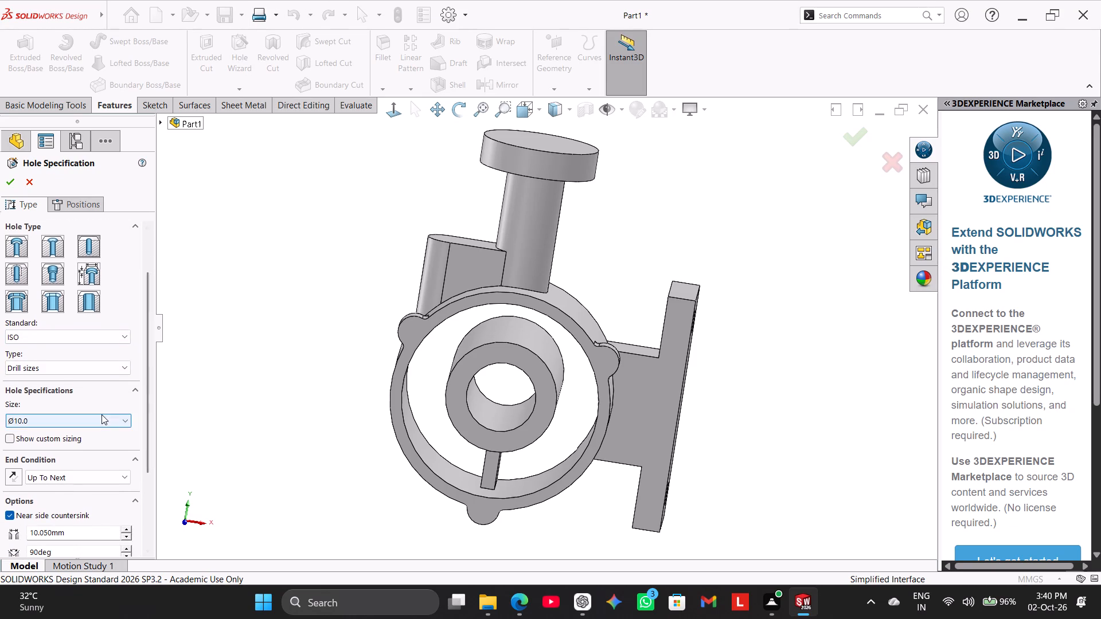
pyautogui.click(101, 415)
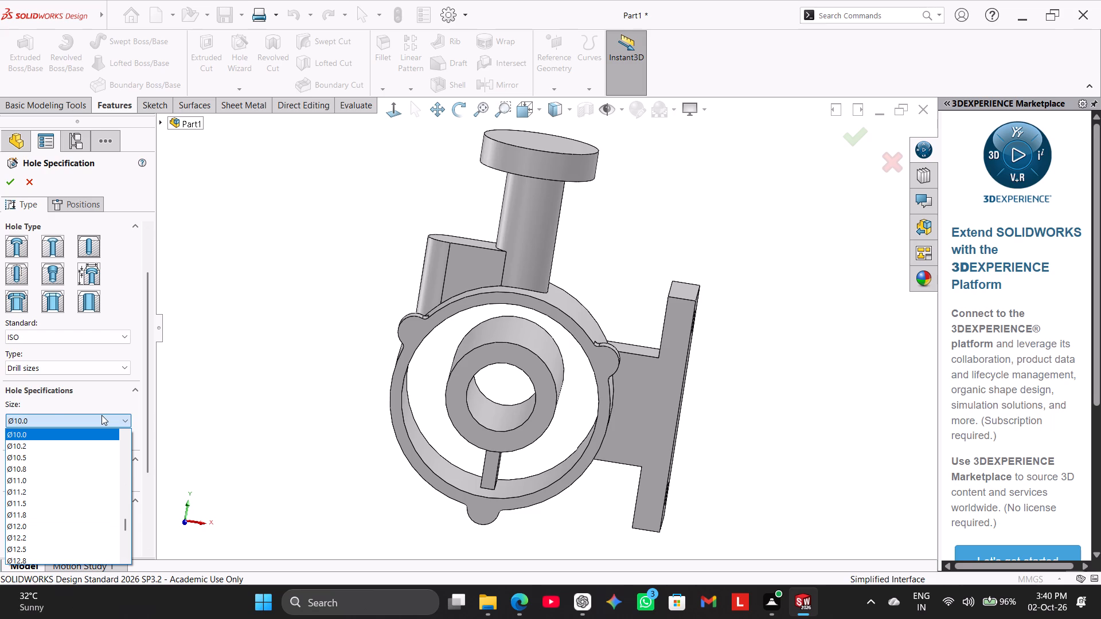
pyautogui.scroll(3, 83, 467)
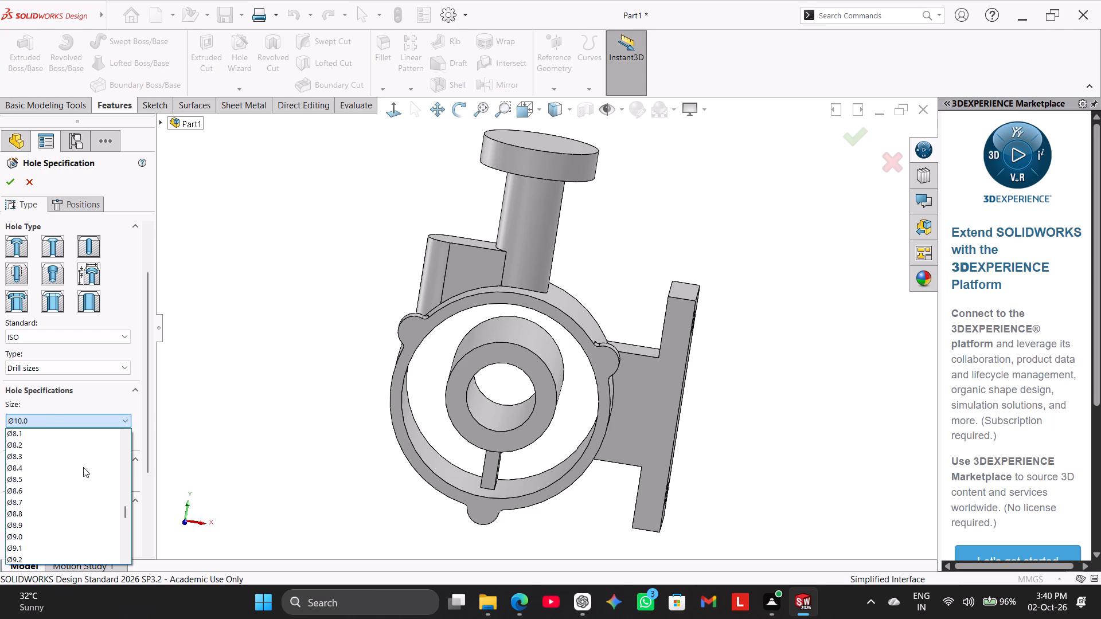
pyautogui.scroll(3, 83, 467)
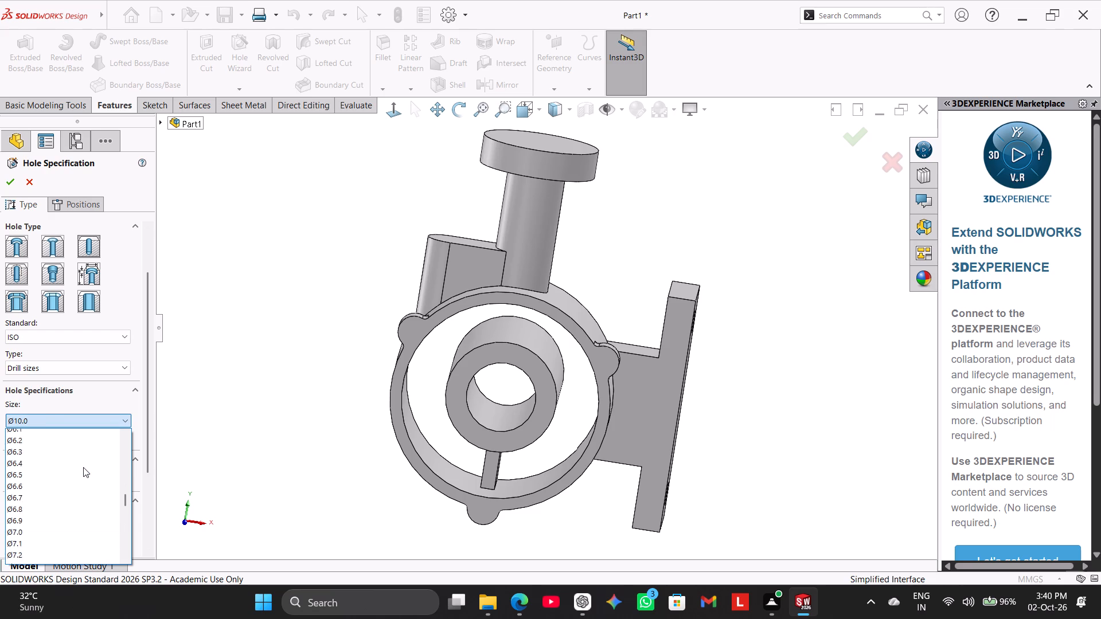
pyautogui.scroll(2, 83, 467)
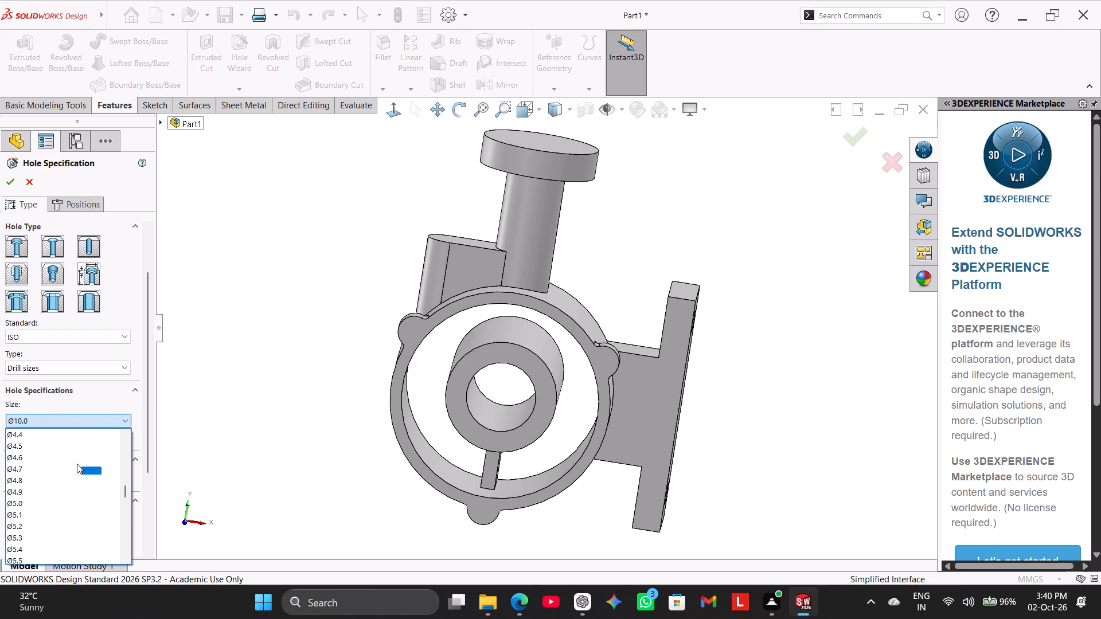
pyautogui.scroll(1, 75, 463)
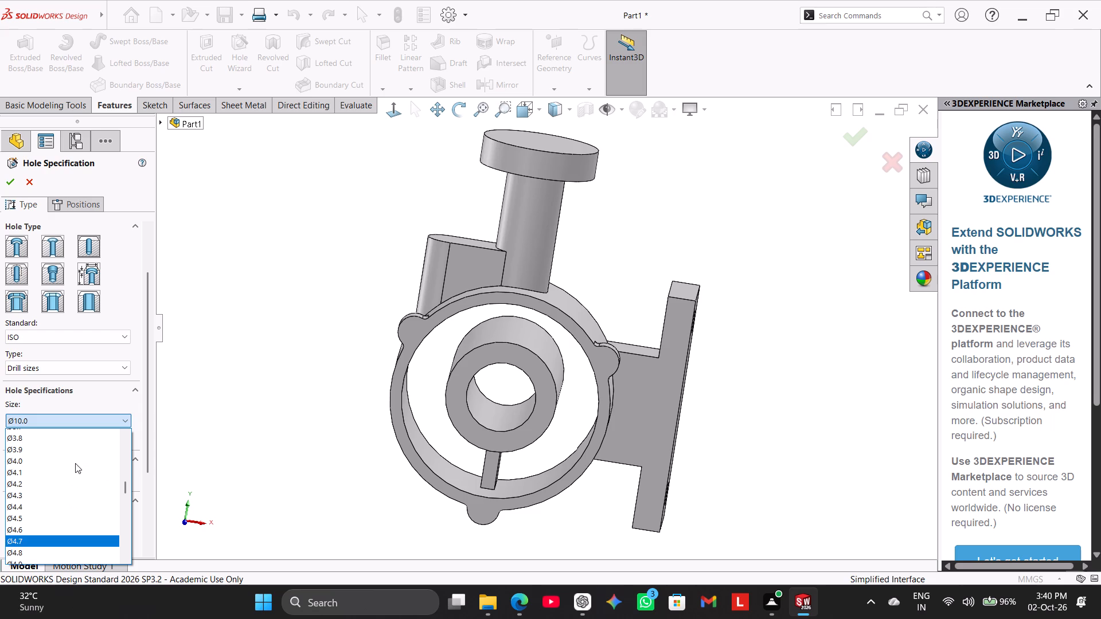
pyautogui.click(40, 490)
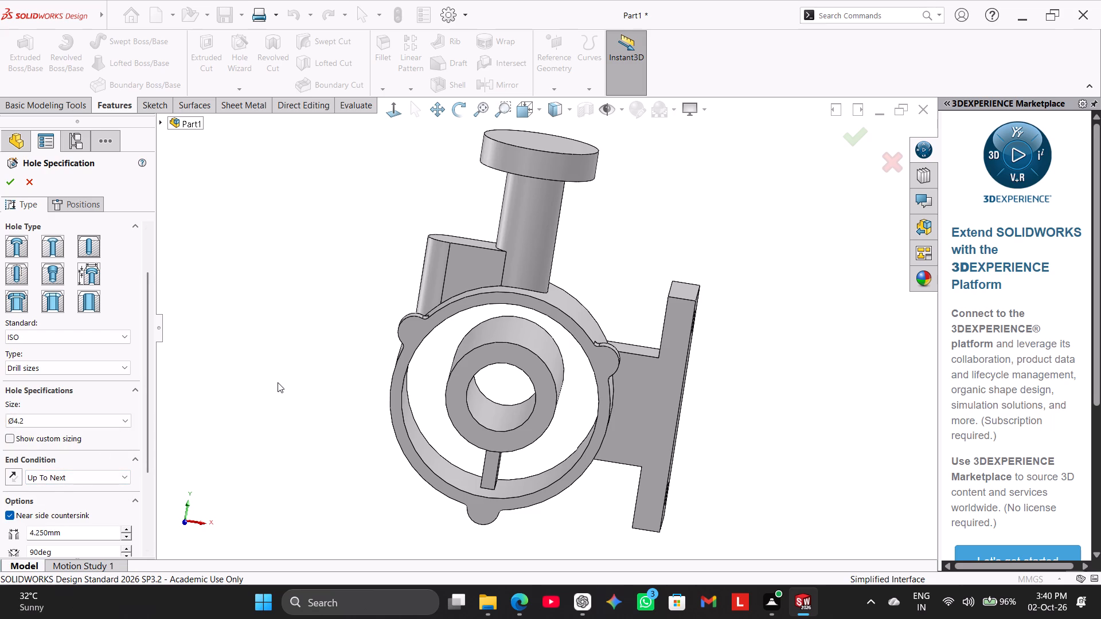
# Place a hole at the centre of each of the three lobes on the ring's front face and finish the hole feature.
pyautogui.moveTo(290, 401); pyautogui.dragTo(290, 385, button='middle')
pyautogui.click(94, 206)
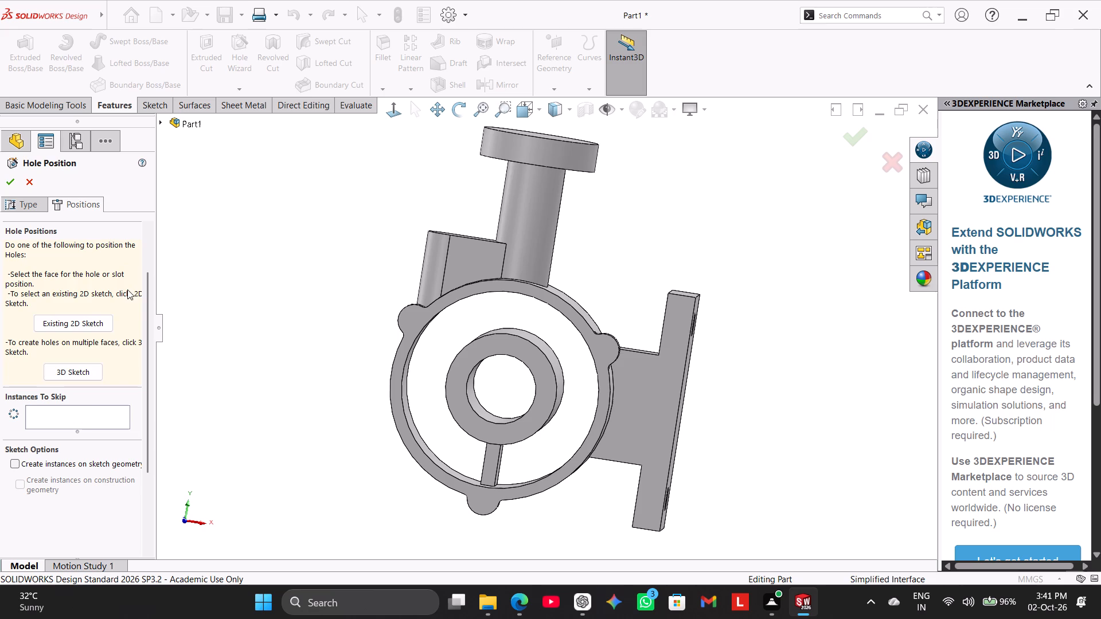
pyautogui.click(86, 417)
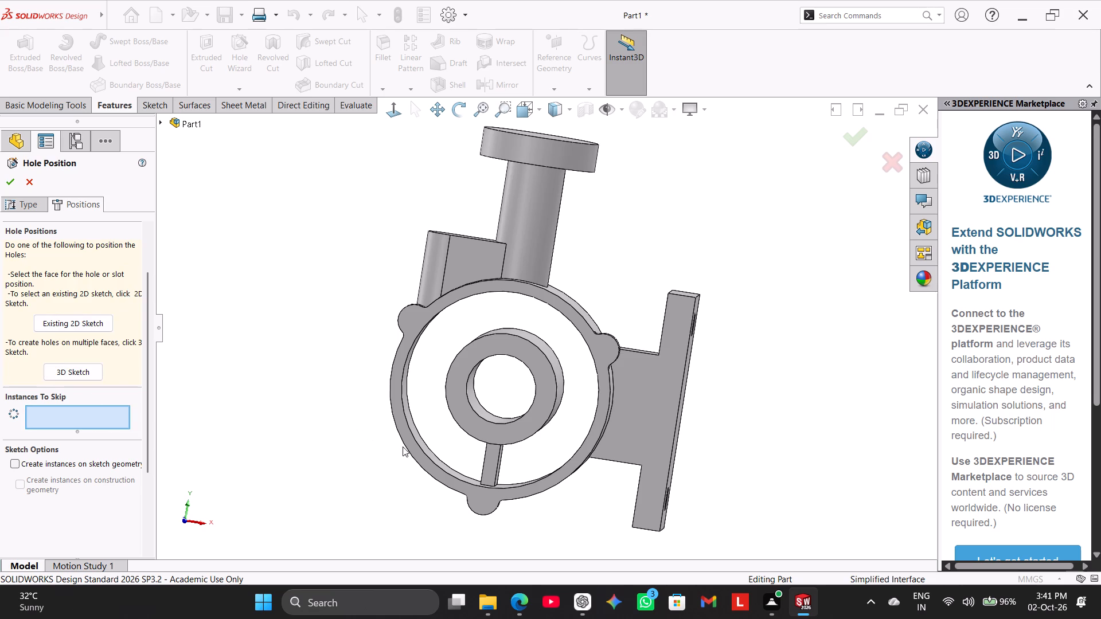
pyautogui.click(410, 446)
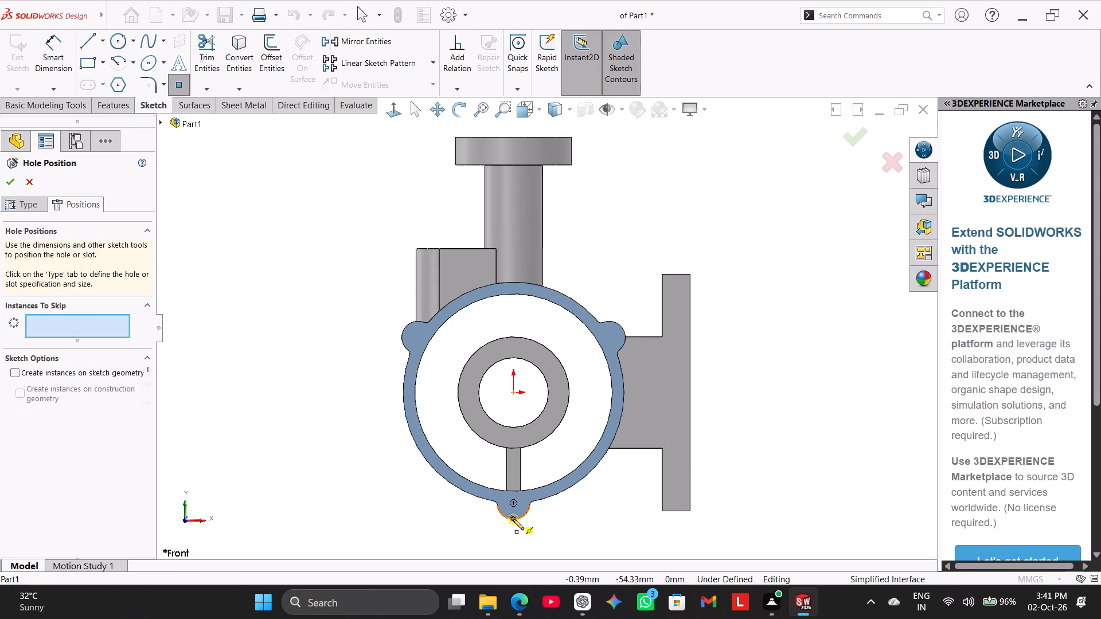
pyautogui.click(514, 503)
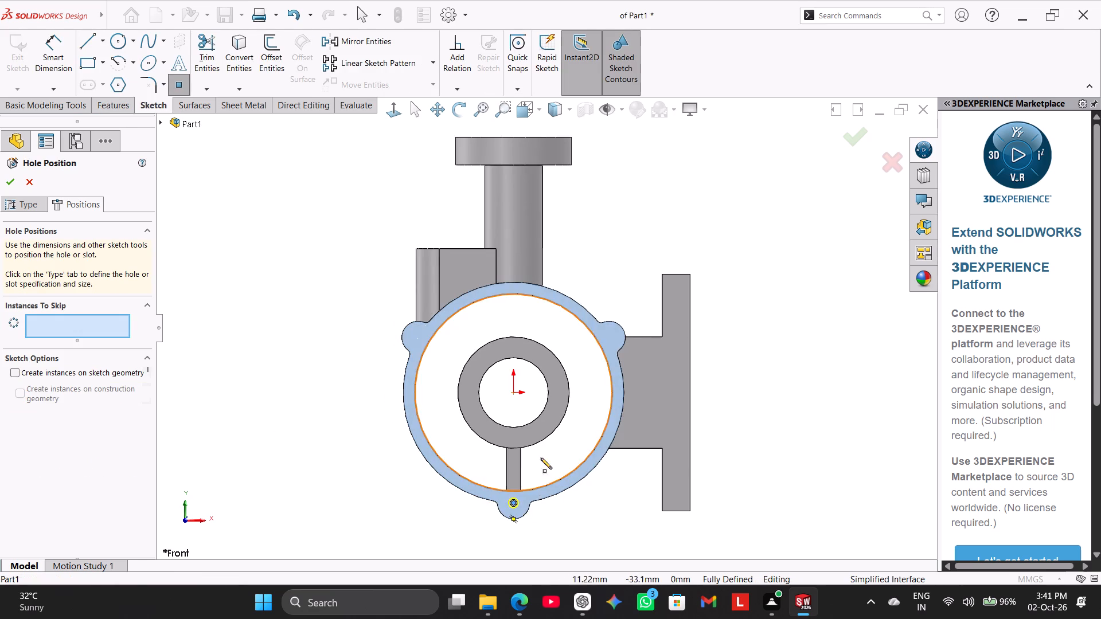
pyautogui.click(608, 339)
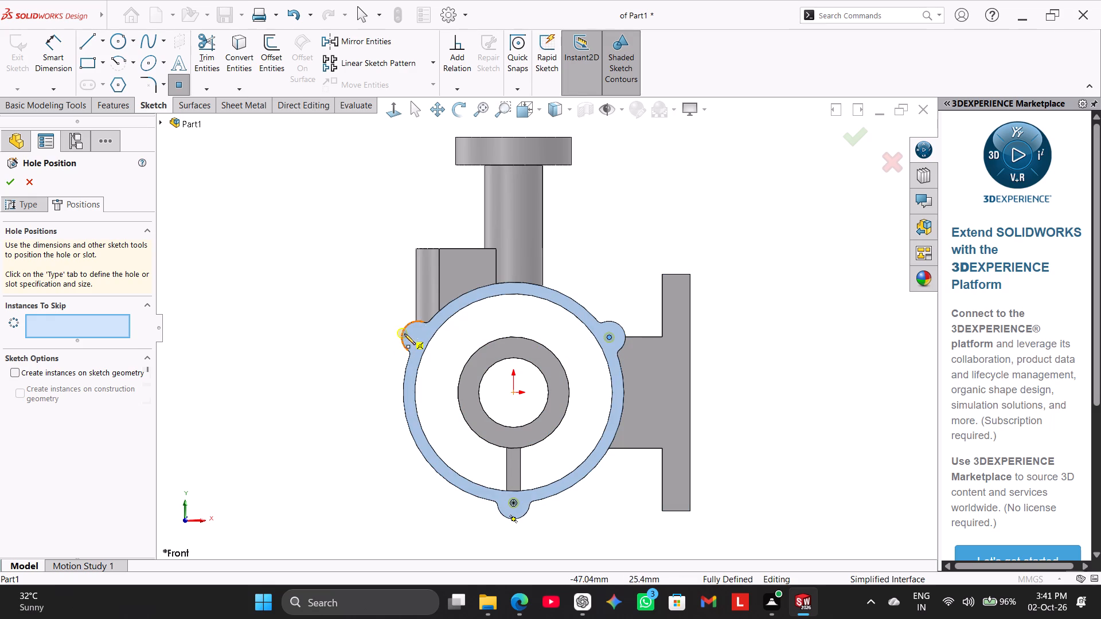
pyautogui.click(418, 336)
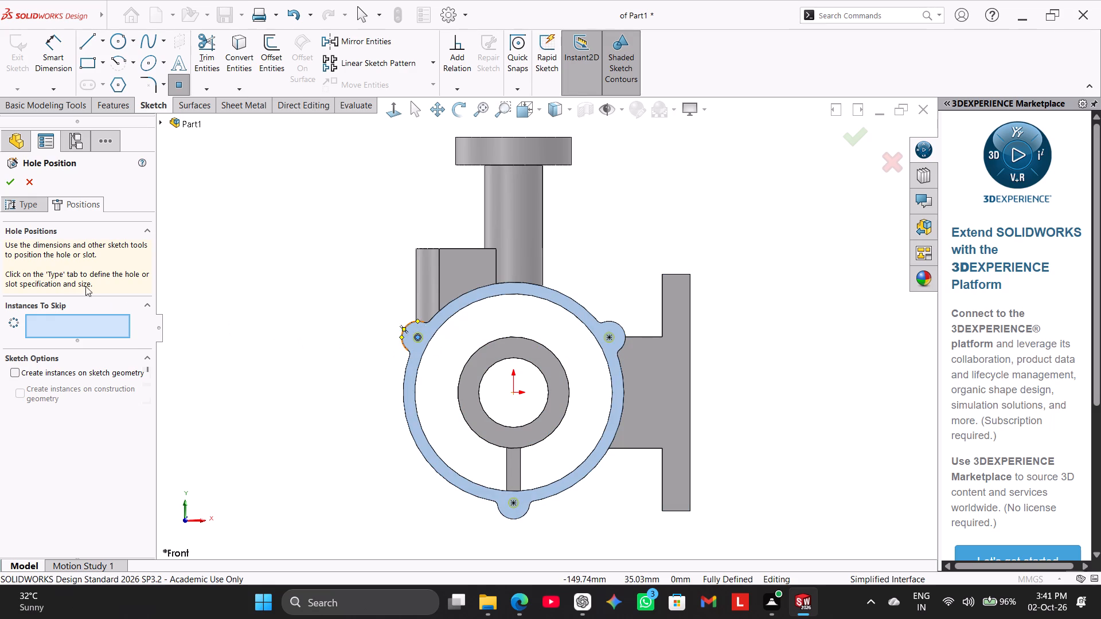
pyautogui.click(13, 182)
pyautogui.click(252, 300)
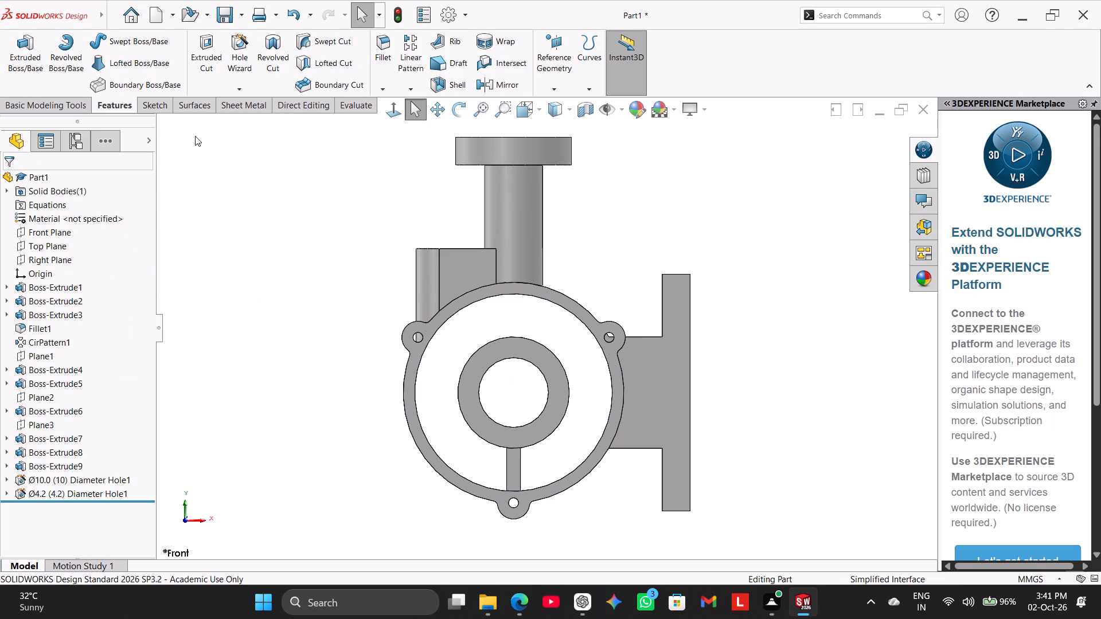
# Start another ISO Hole Wizard hole and set it to Screw Clearances, size M5, with a Normal fit.
pyautogui.click(232, 58)
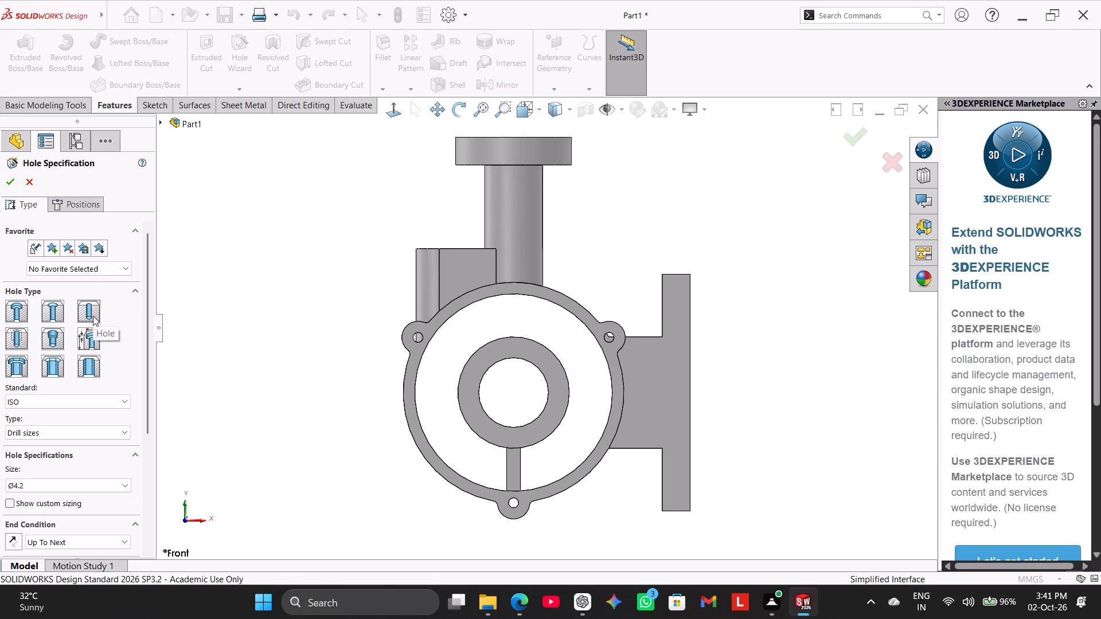
pyautogui.click(100, 426)
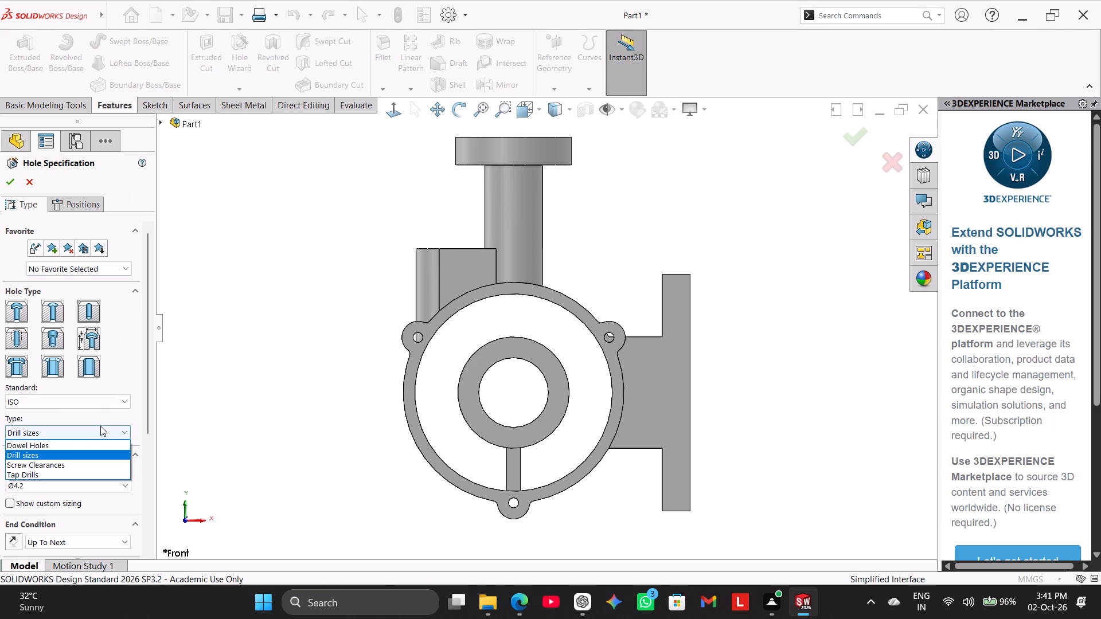
pyautogui.click(100, 460)
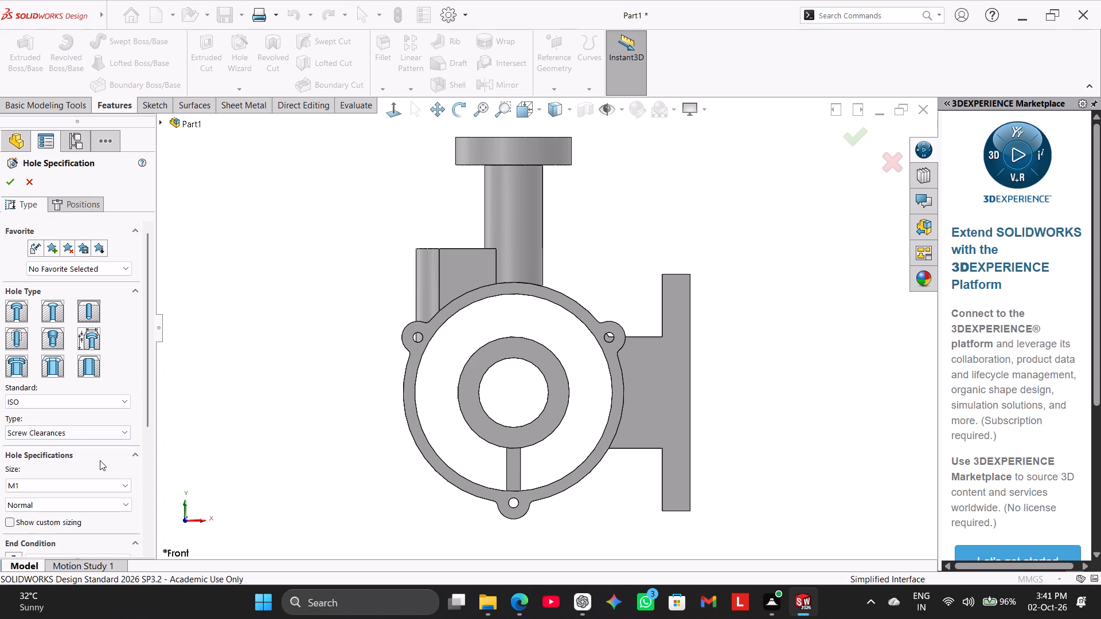
pyautogui.click(97, 487)
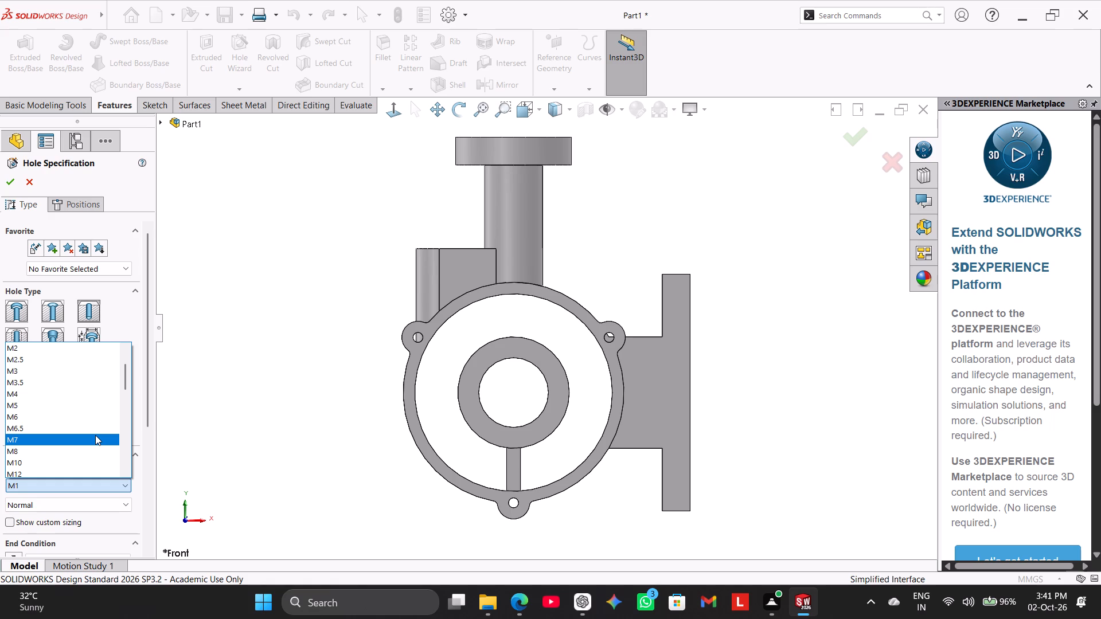
pyautogui.click(90, 405)
pyautogui.moveTo(147, 403); pyautogui.dragTo(145, 446)
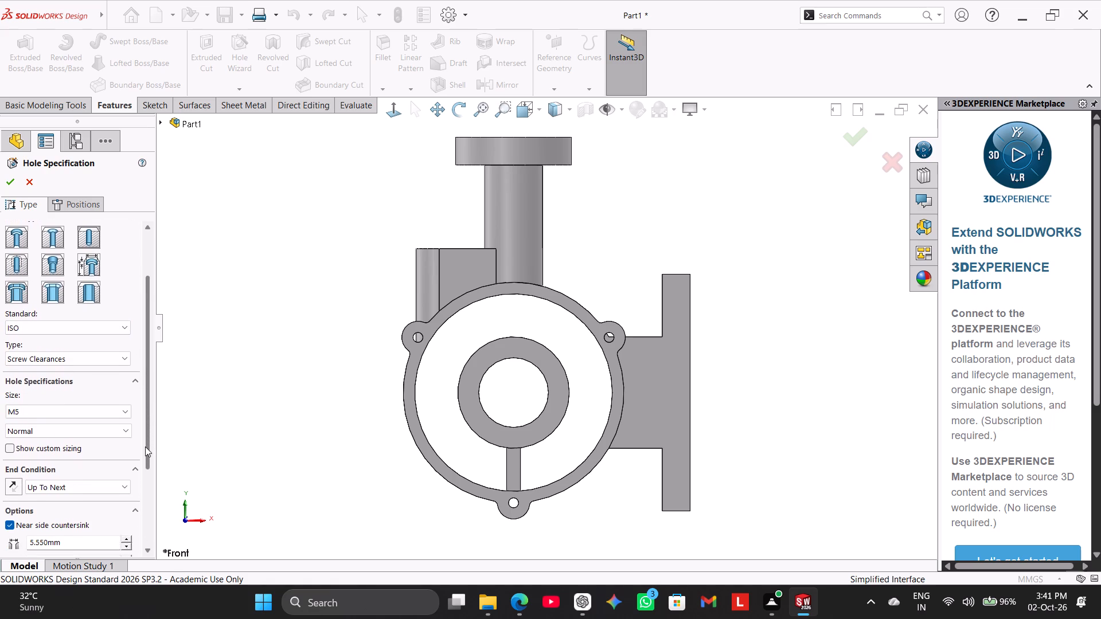
pyautogui.moveTo(145, 446); pyautogui.dragTo(145, 455)
pyautogui.click(106, 417)
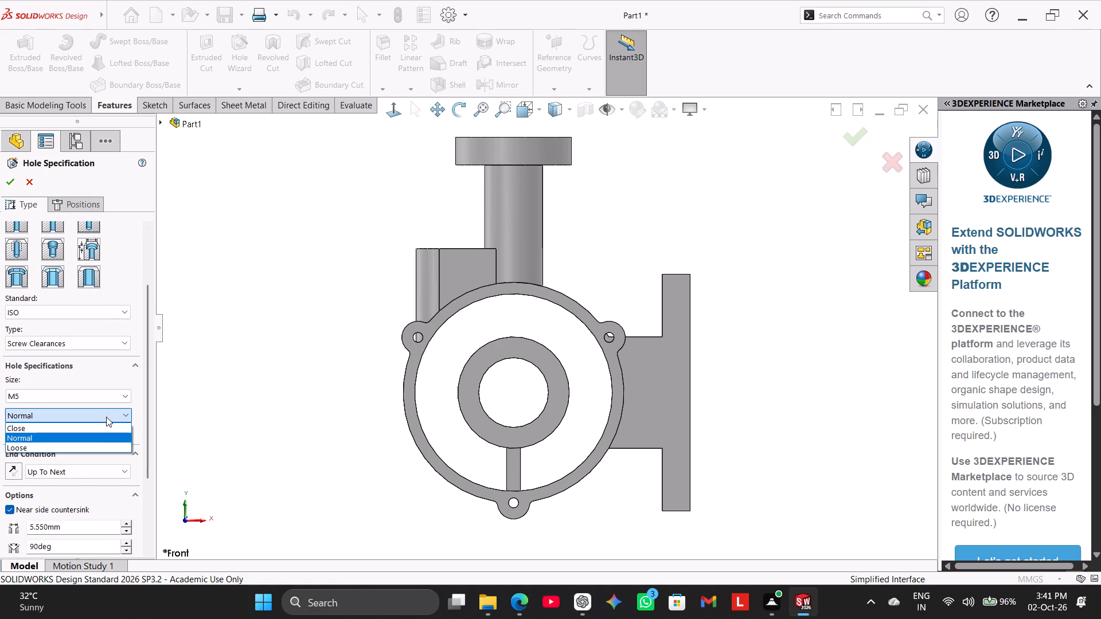
pyautogui.click(106, 417)
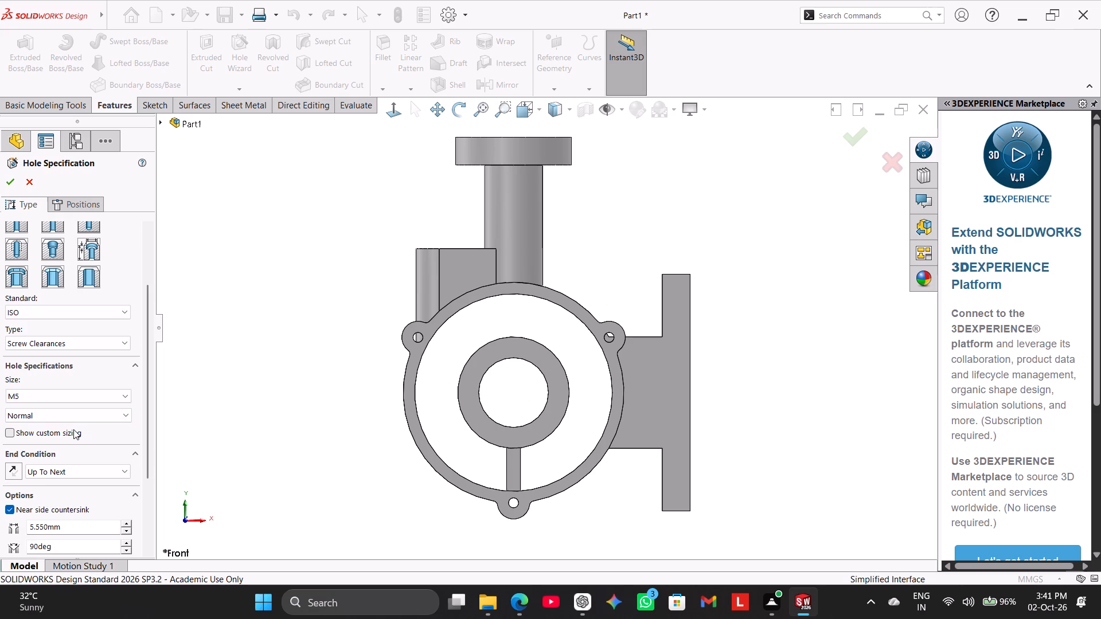
pyautogui.click(73, 429)
pyautogui.click(73, 429)
pyautogui.scroll(-1, 95, 436)
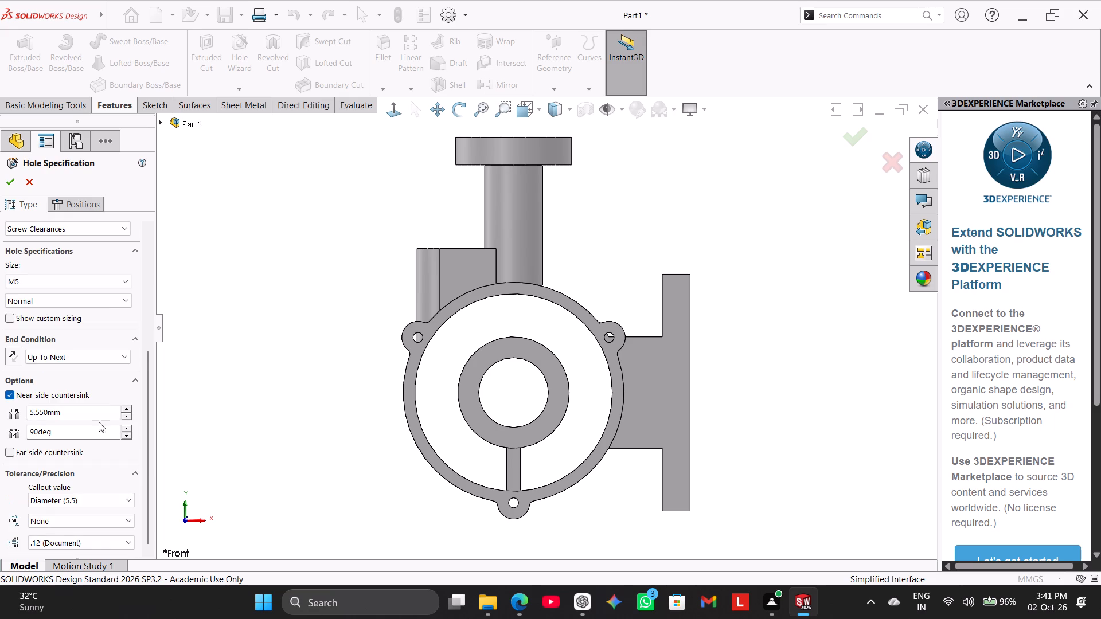
pyautogui.click(103, 403)
pyautogui.scroll(1, 85, 312)
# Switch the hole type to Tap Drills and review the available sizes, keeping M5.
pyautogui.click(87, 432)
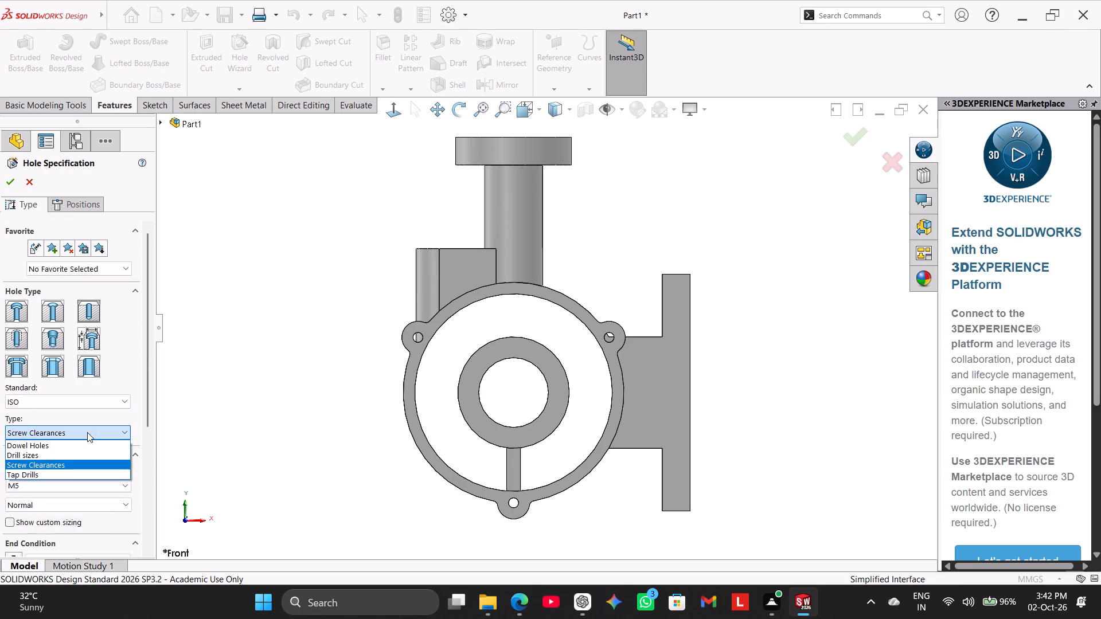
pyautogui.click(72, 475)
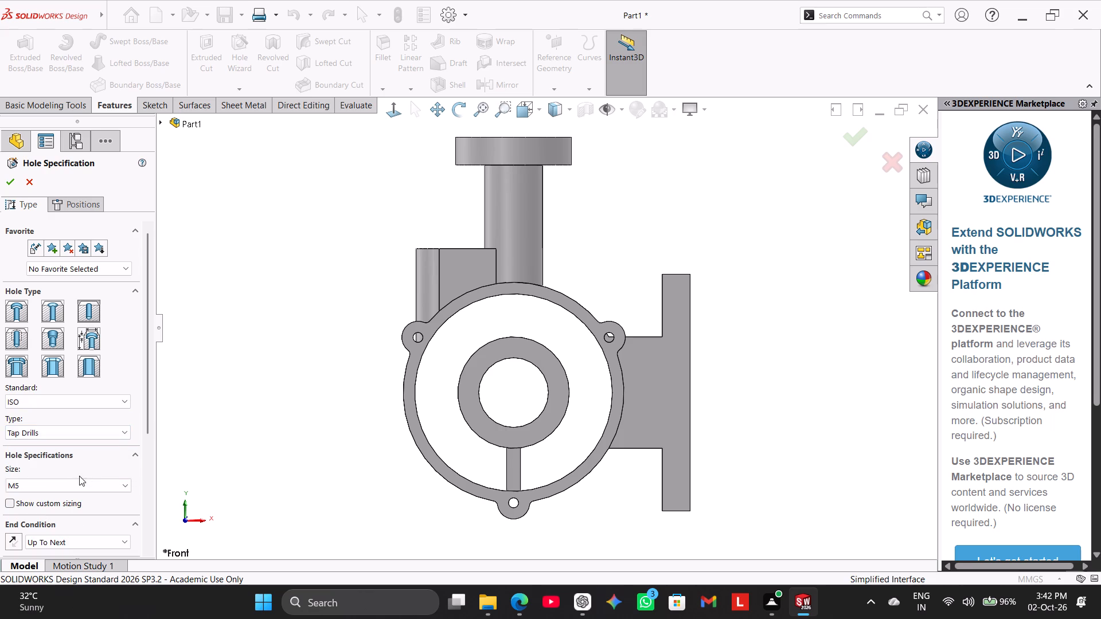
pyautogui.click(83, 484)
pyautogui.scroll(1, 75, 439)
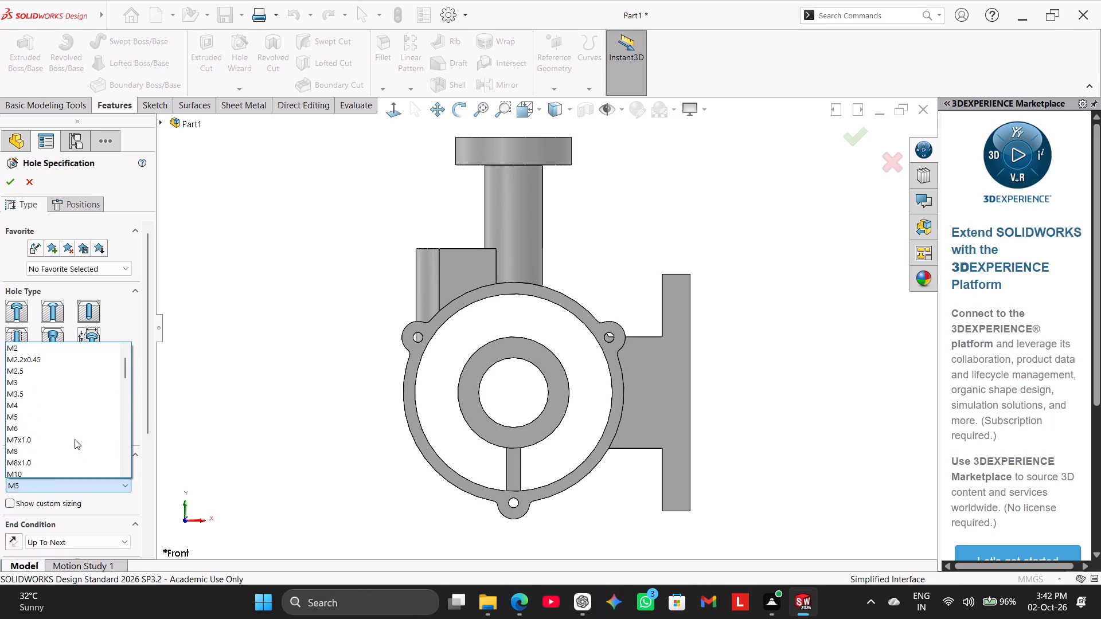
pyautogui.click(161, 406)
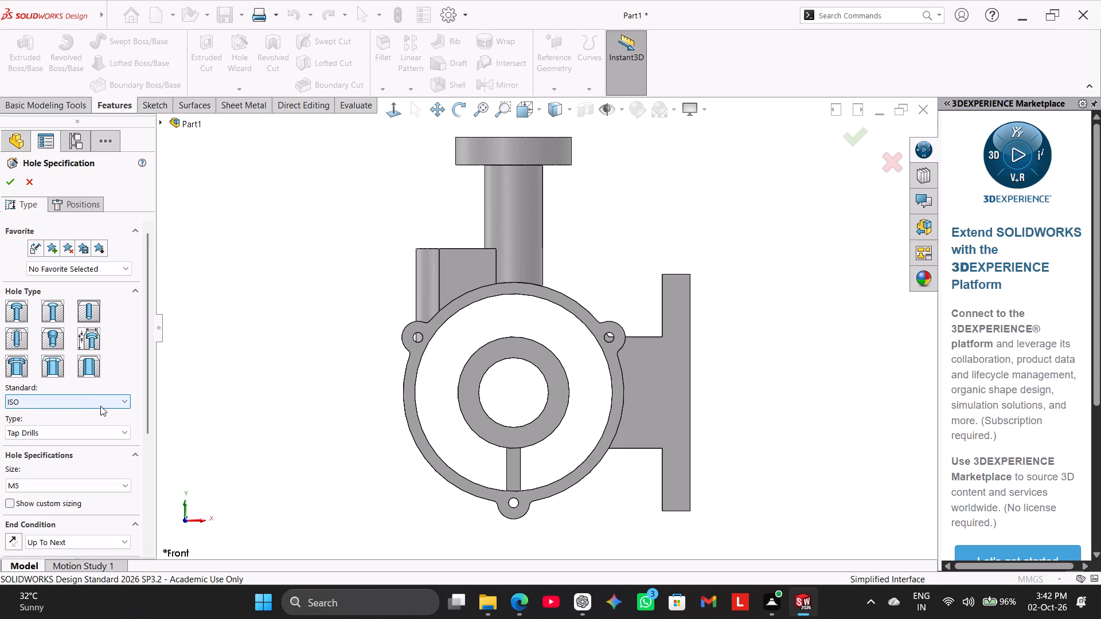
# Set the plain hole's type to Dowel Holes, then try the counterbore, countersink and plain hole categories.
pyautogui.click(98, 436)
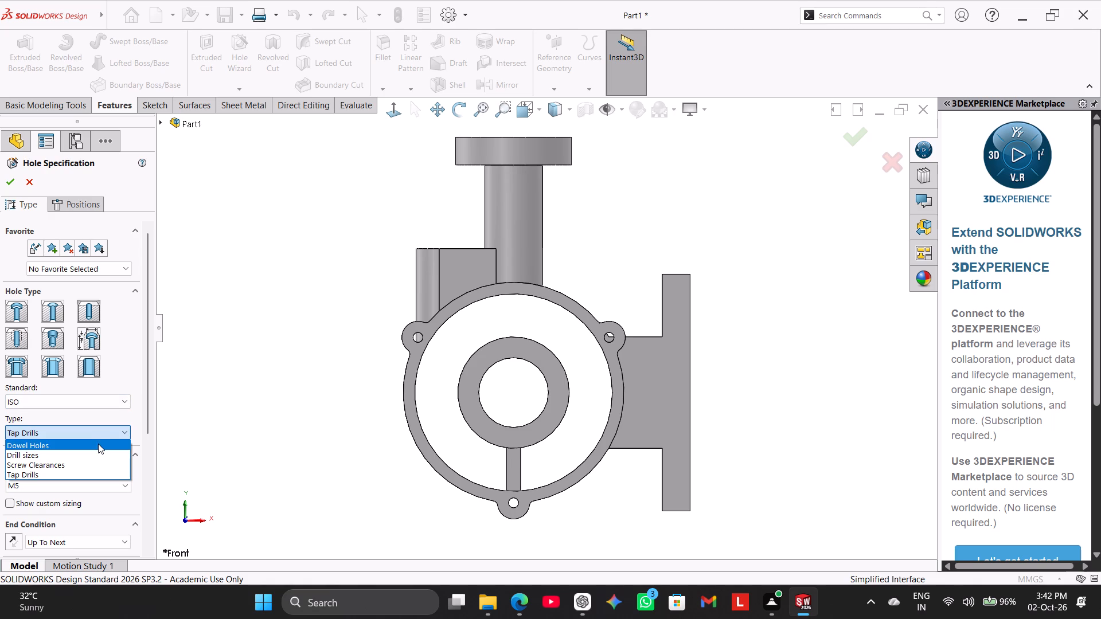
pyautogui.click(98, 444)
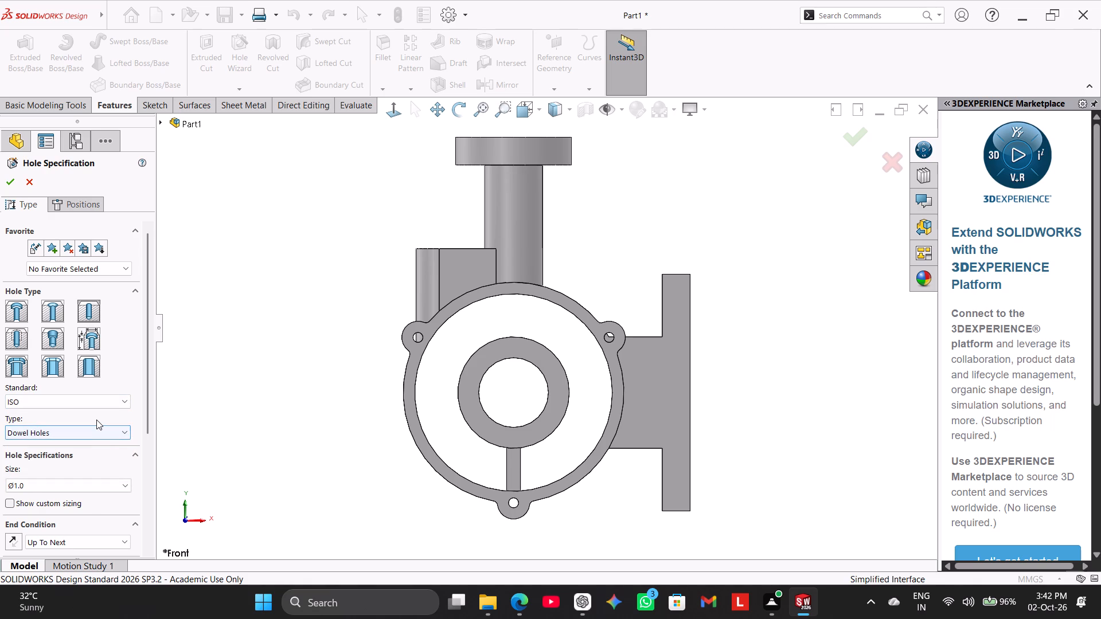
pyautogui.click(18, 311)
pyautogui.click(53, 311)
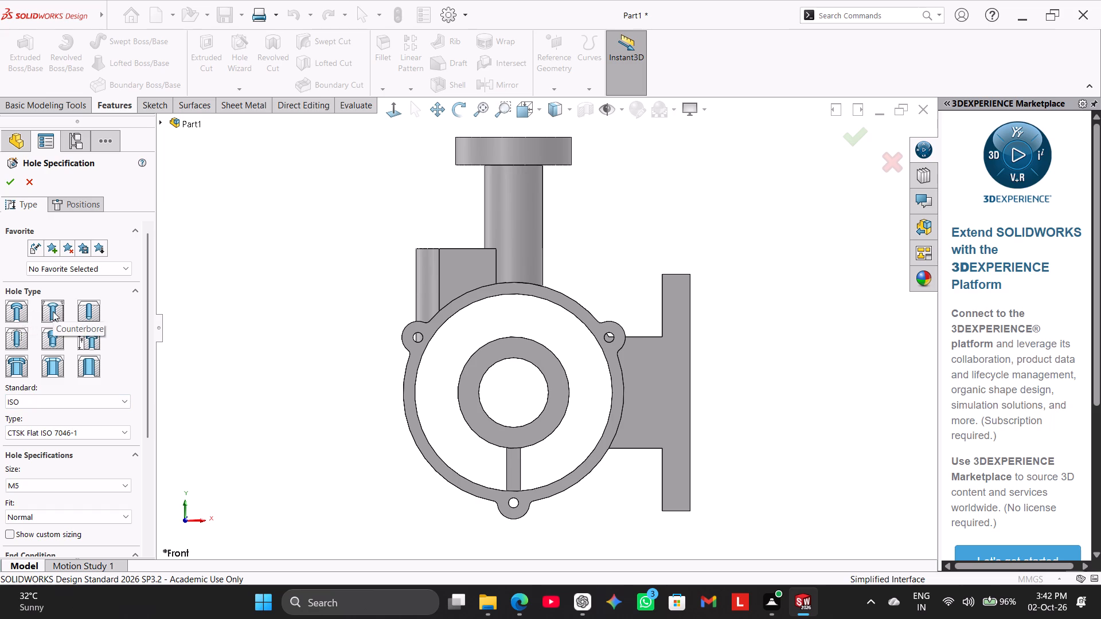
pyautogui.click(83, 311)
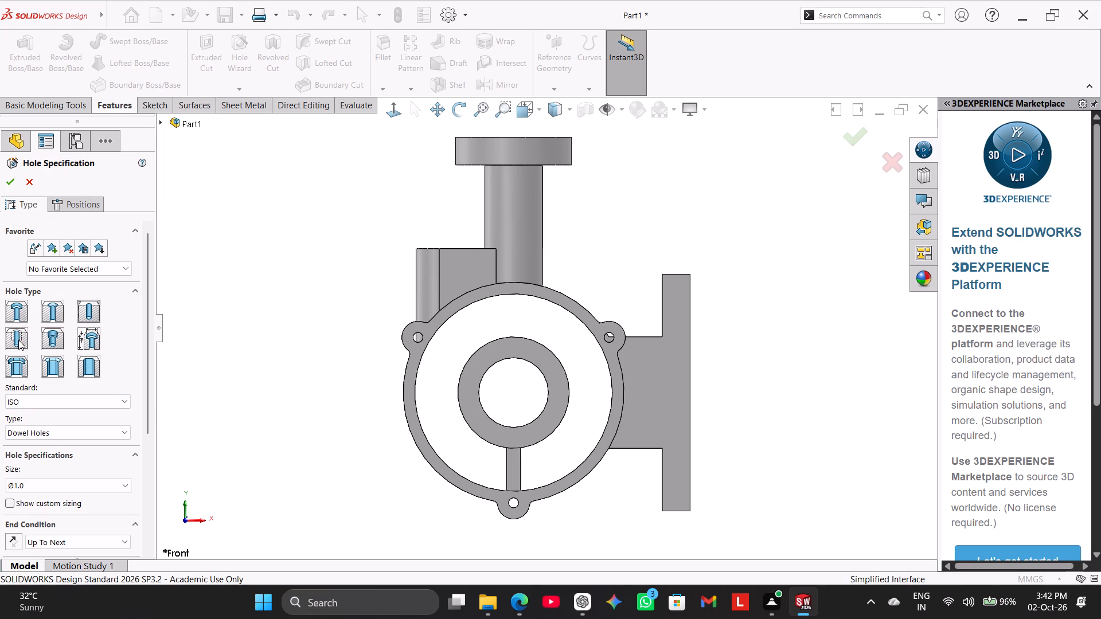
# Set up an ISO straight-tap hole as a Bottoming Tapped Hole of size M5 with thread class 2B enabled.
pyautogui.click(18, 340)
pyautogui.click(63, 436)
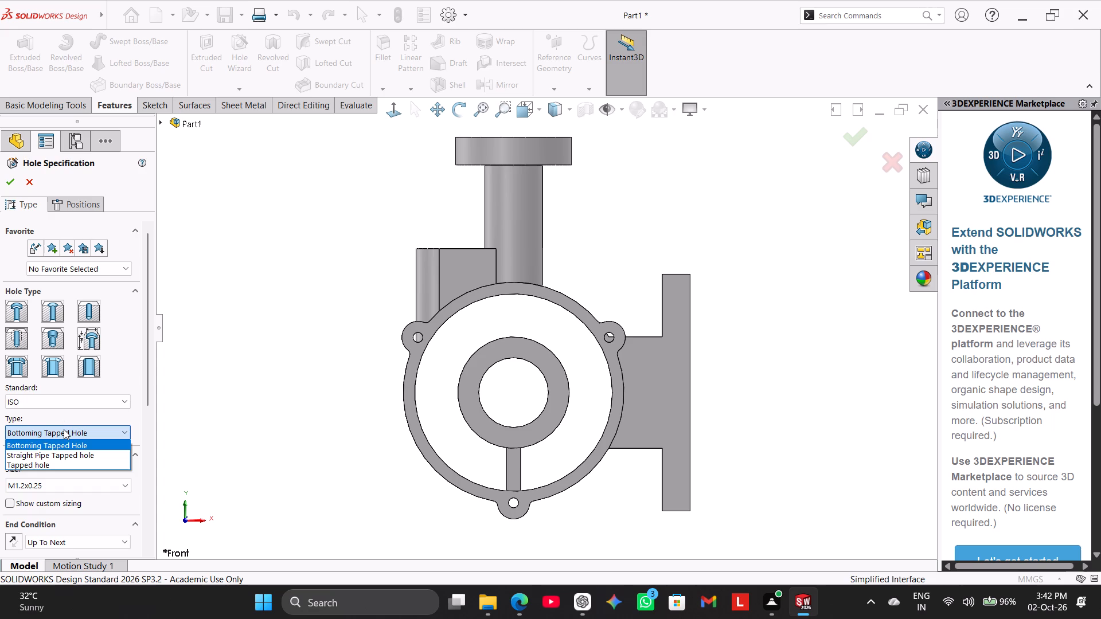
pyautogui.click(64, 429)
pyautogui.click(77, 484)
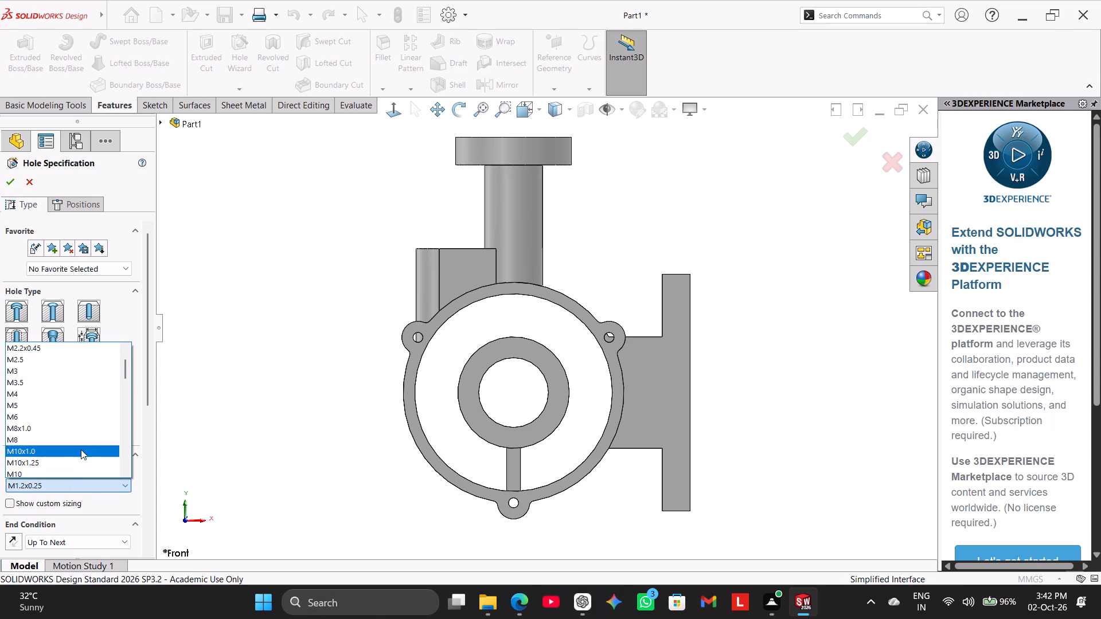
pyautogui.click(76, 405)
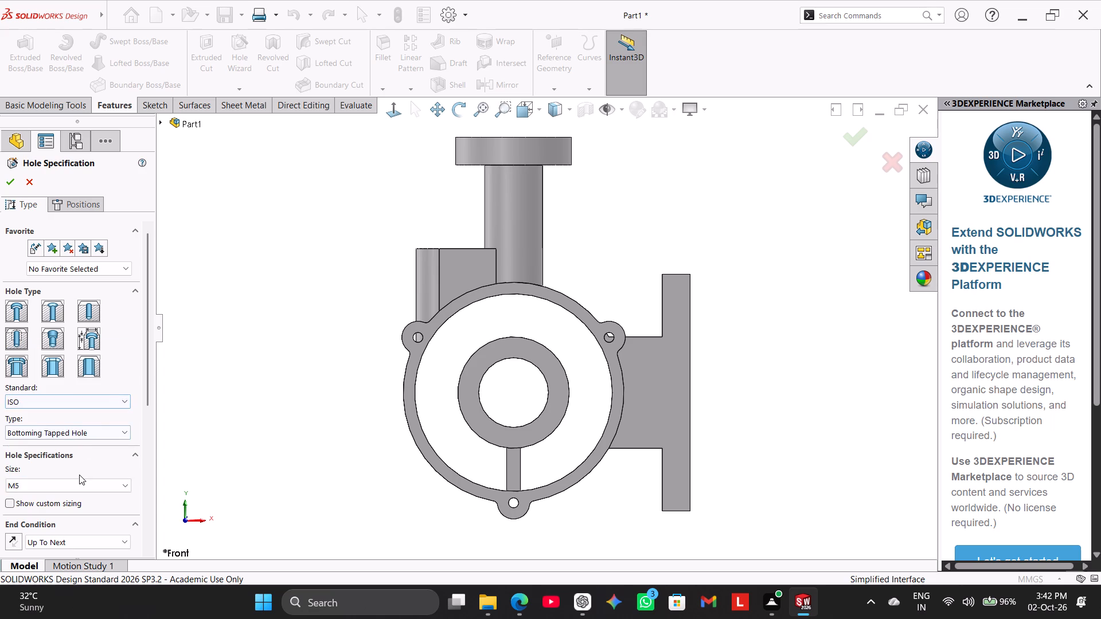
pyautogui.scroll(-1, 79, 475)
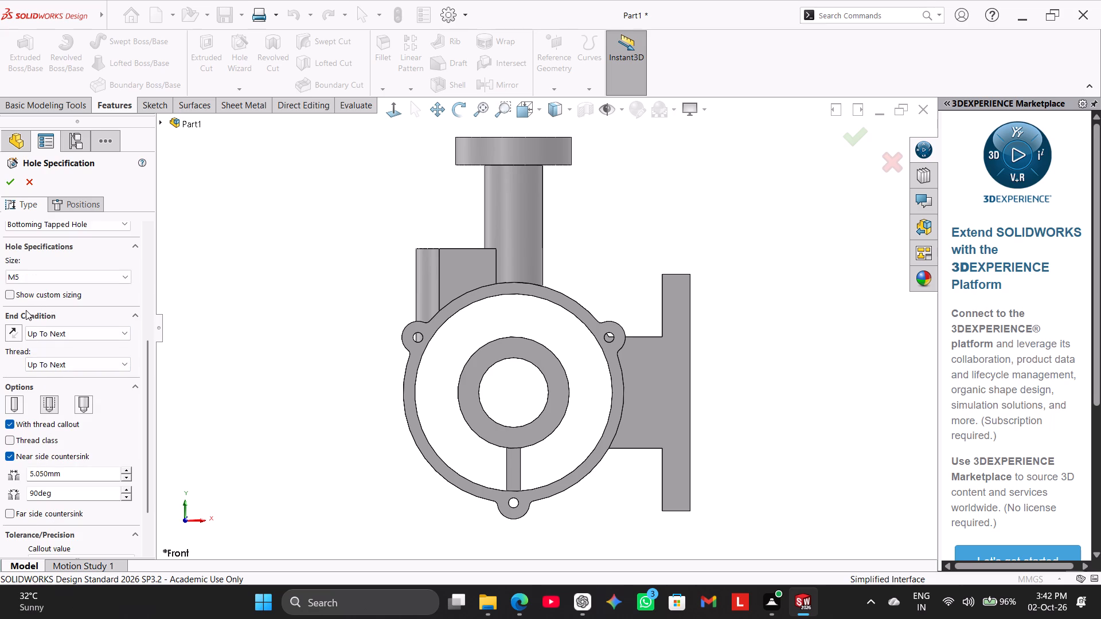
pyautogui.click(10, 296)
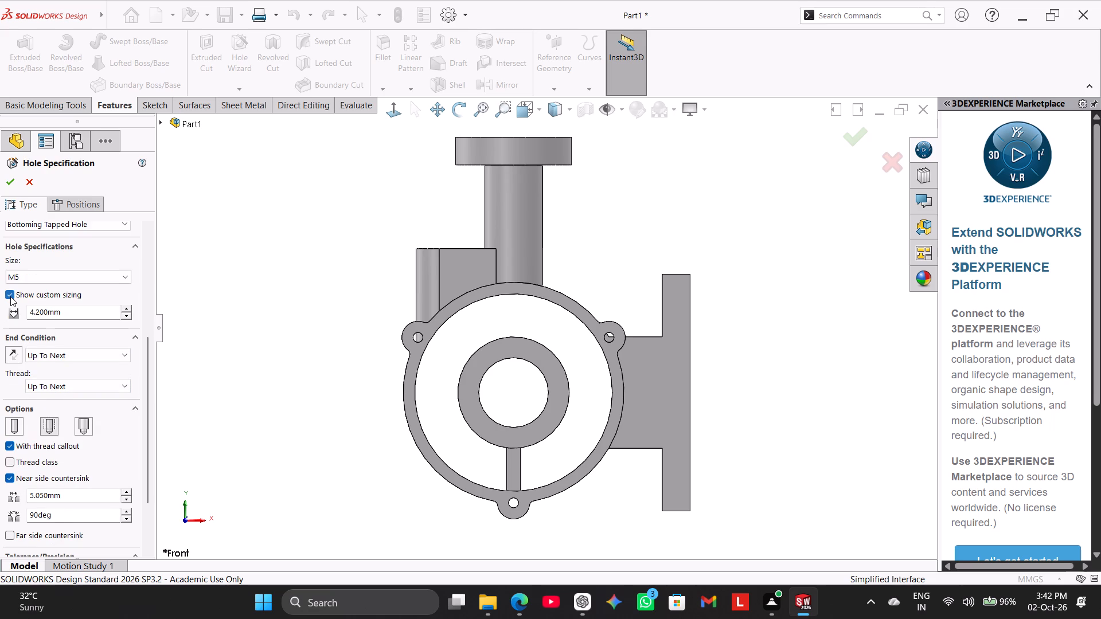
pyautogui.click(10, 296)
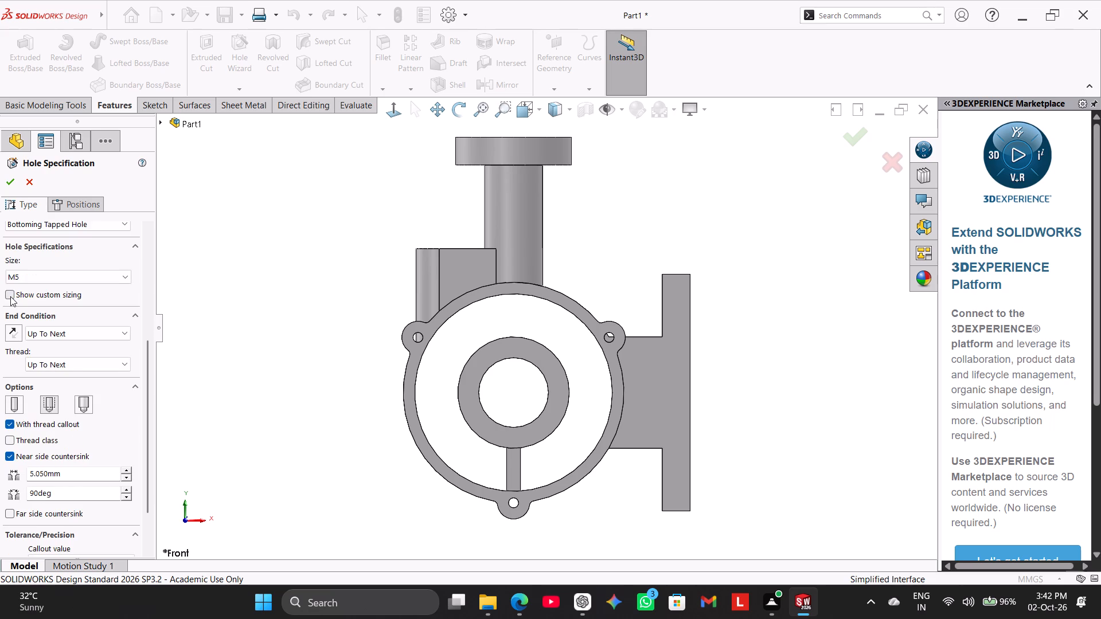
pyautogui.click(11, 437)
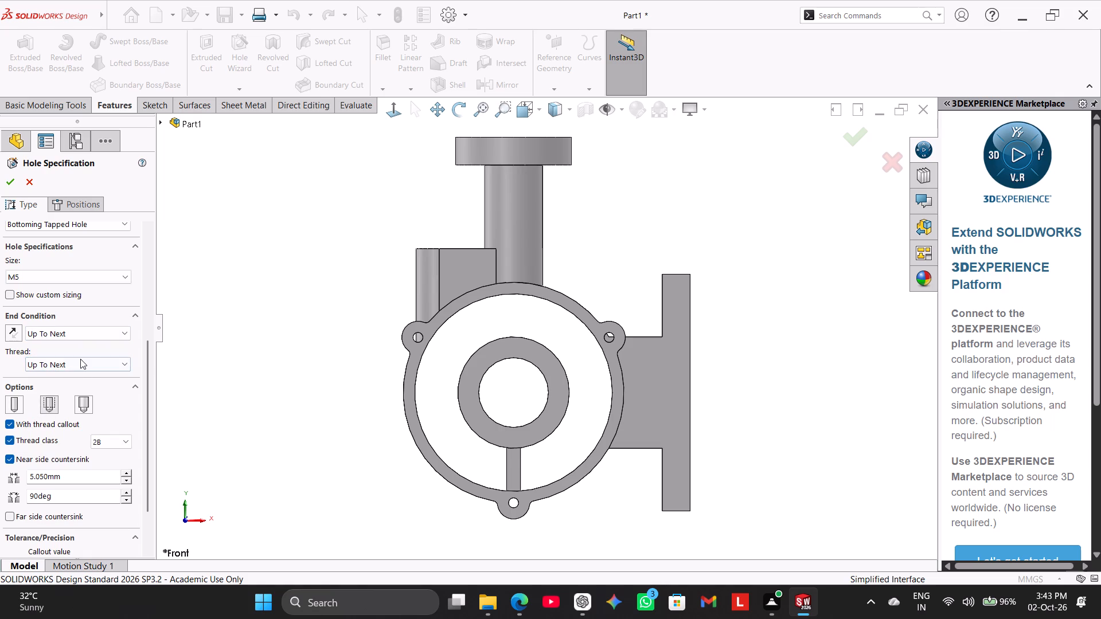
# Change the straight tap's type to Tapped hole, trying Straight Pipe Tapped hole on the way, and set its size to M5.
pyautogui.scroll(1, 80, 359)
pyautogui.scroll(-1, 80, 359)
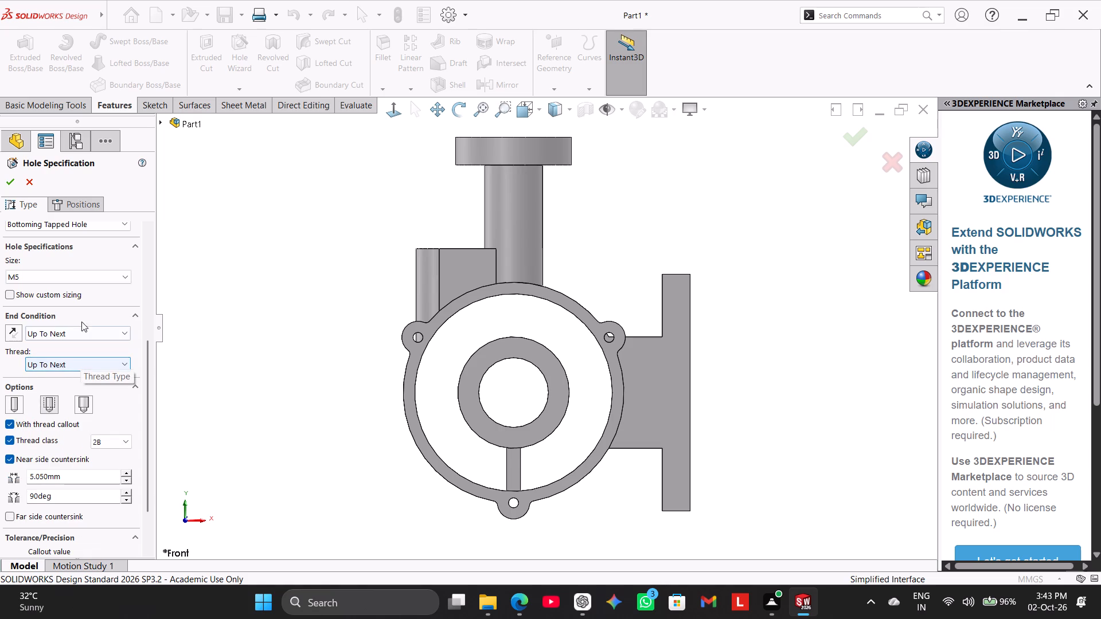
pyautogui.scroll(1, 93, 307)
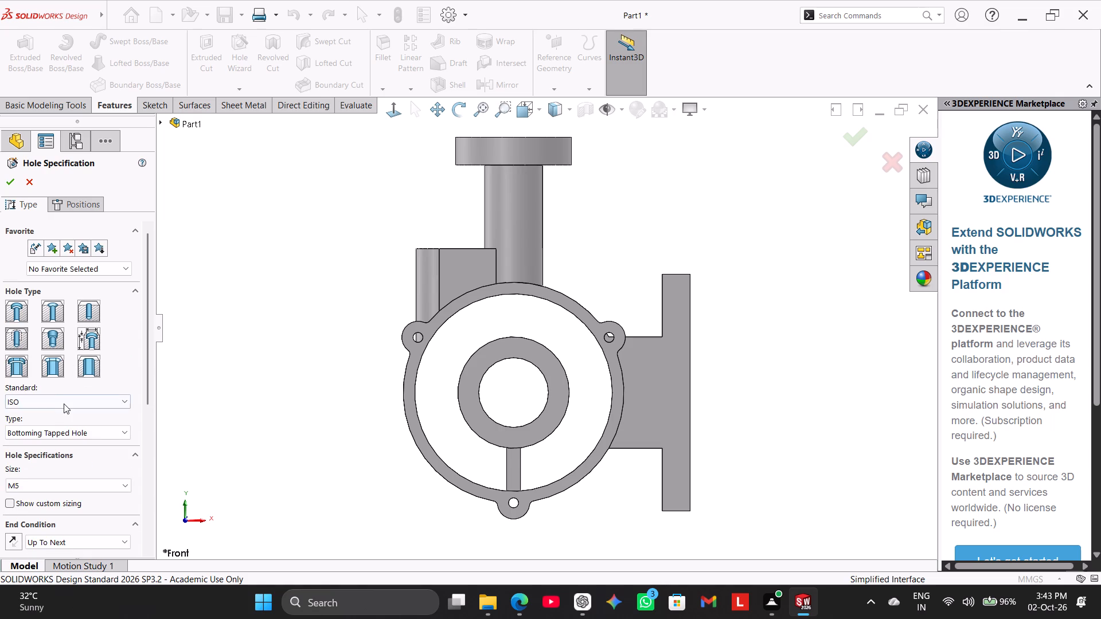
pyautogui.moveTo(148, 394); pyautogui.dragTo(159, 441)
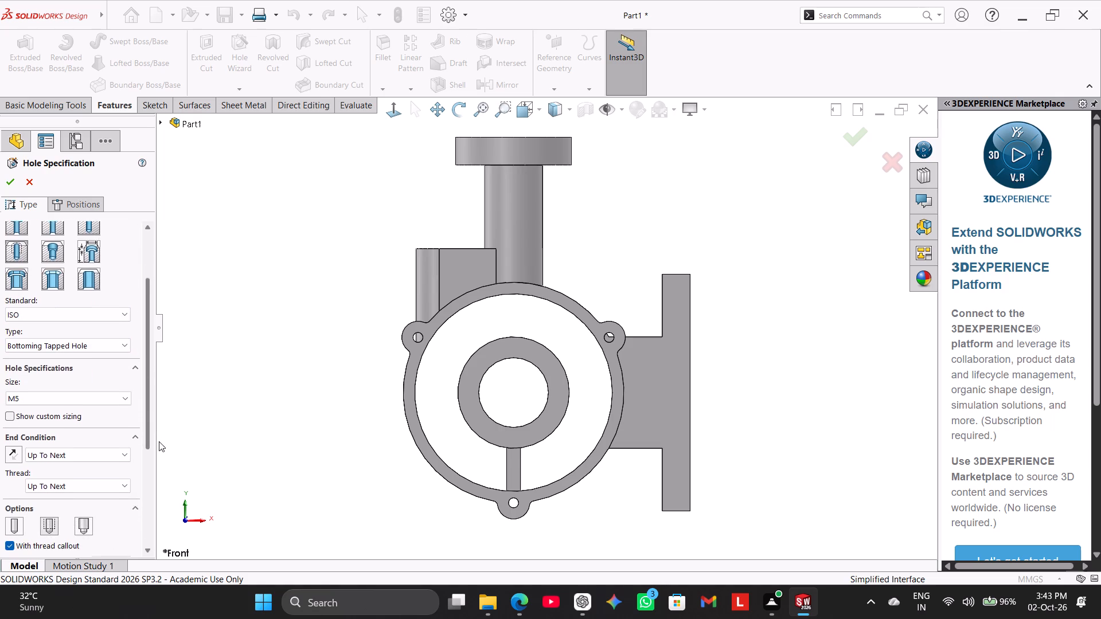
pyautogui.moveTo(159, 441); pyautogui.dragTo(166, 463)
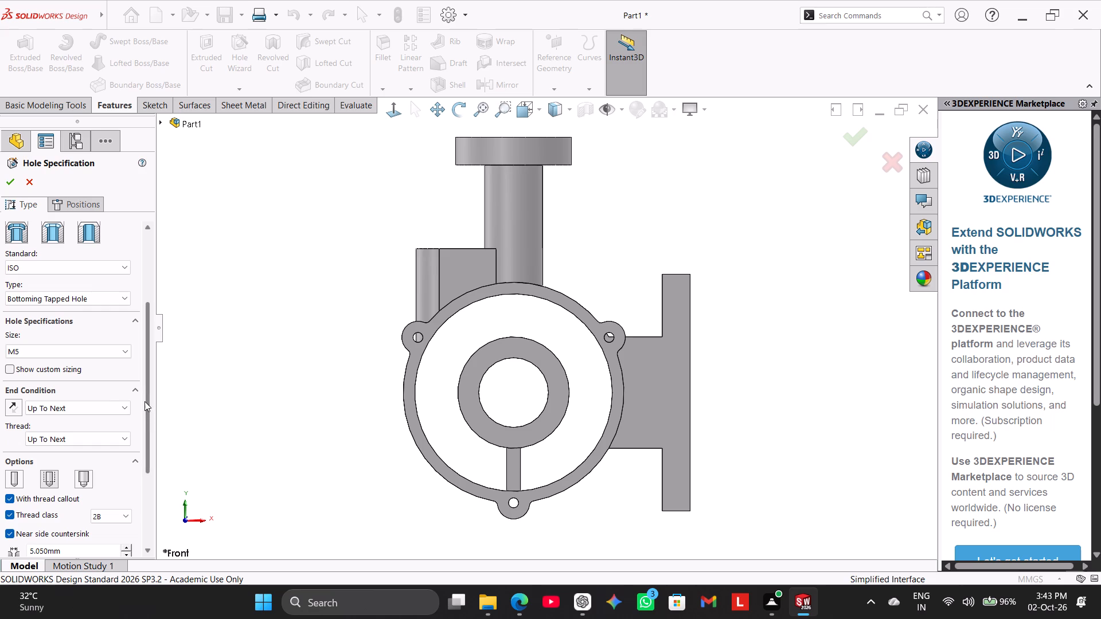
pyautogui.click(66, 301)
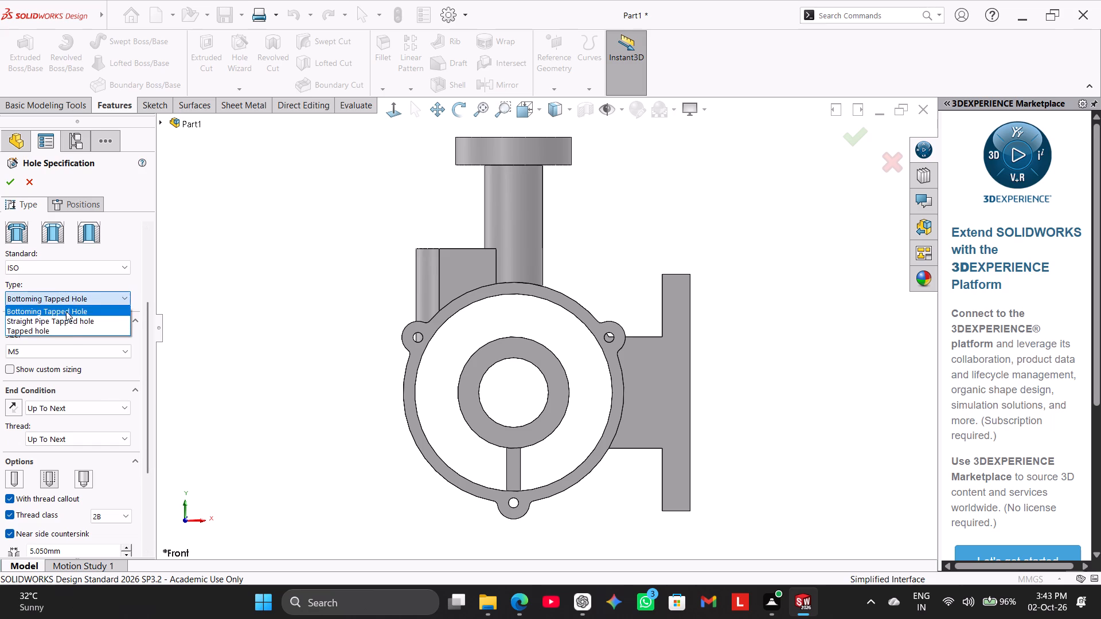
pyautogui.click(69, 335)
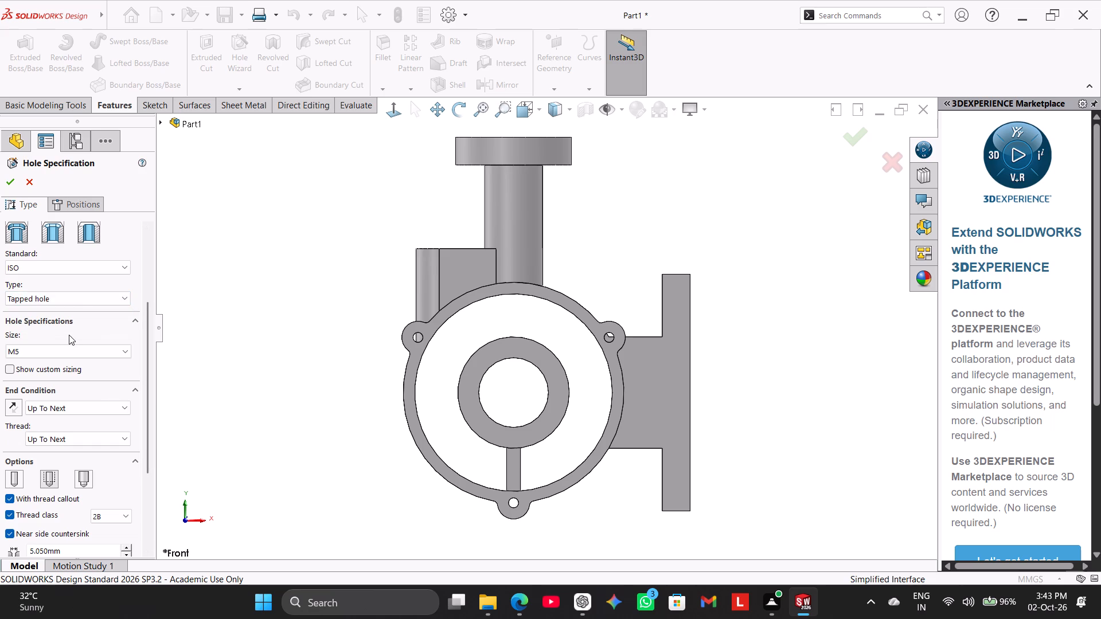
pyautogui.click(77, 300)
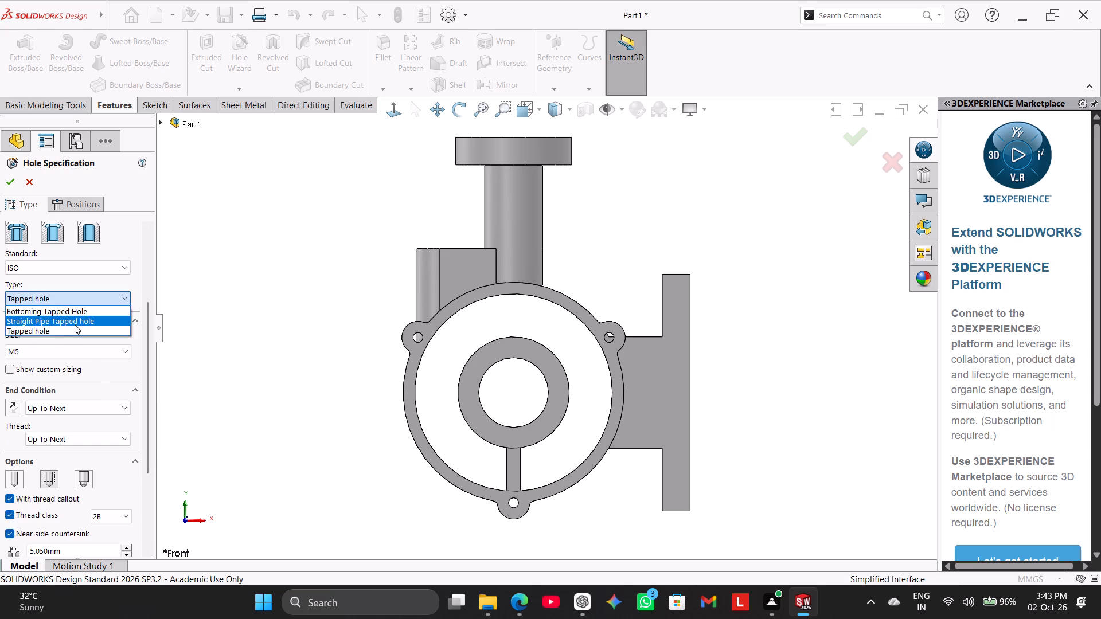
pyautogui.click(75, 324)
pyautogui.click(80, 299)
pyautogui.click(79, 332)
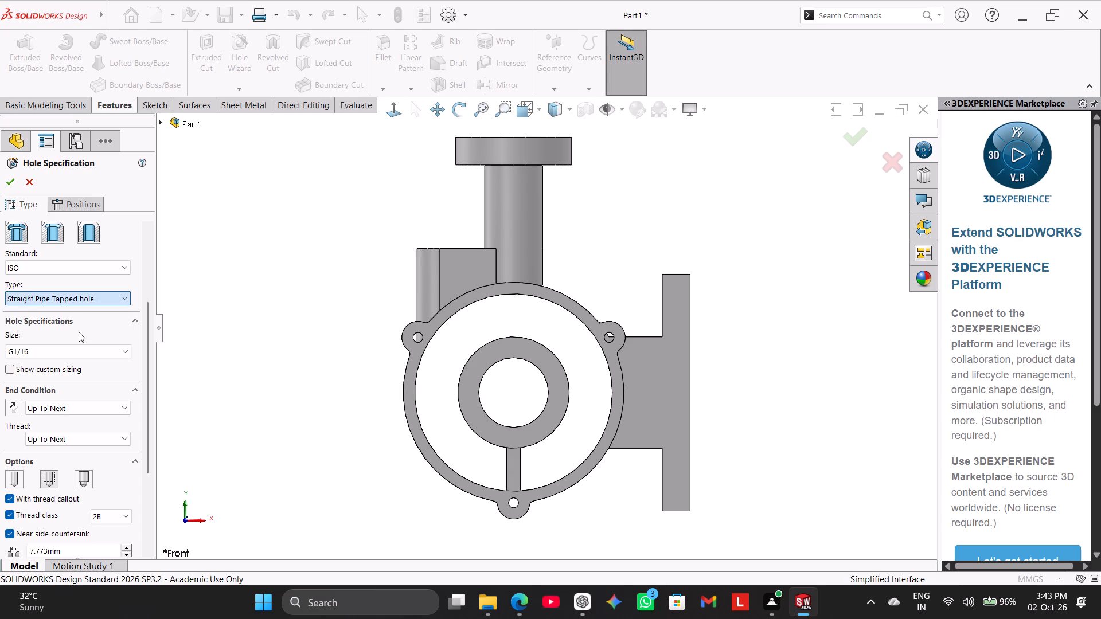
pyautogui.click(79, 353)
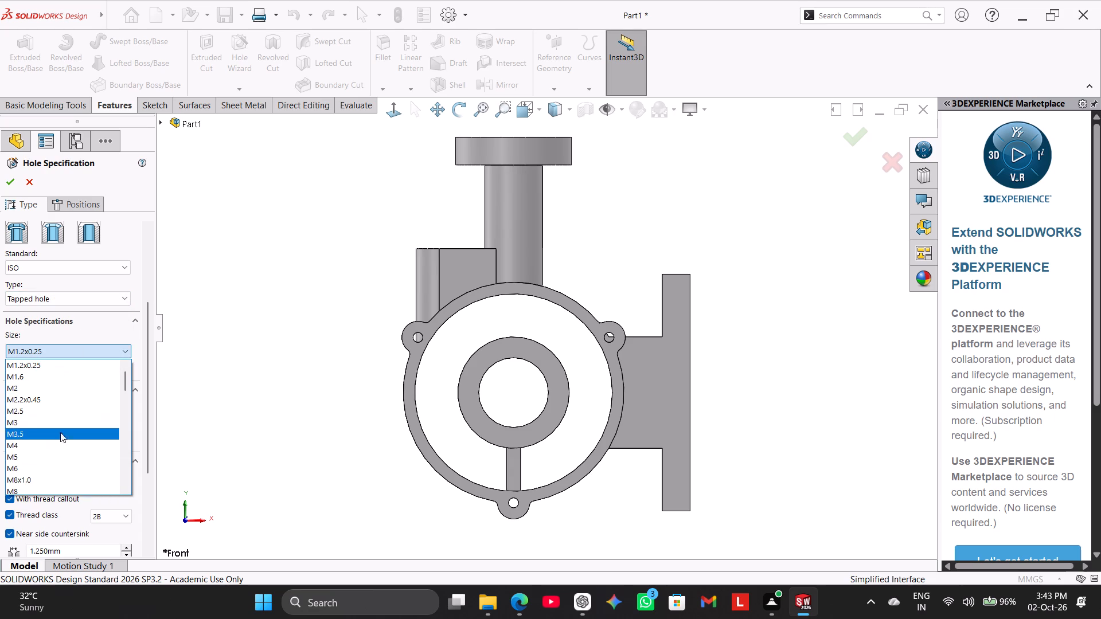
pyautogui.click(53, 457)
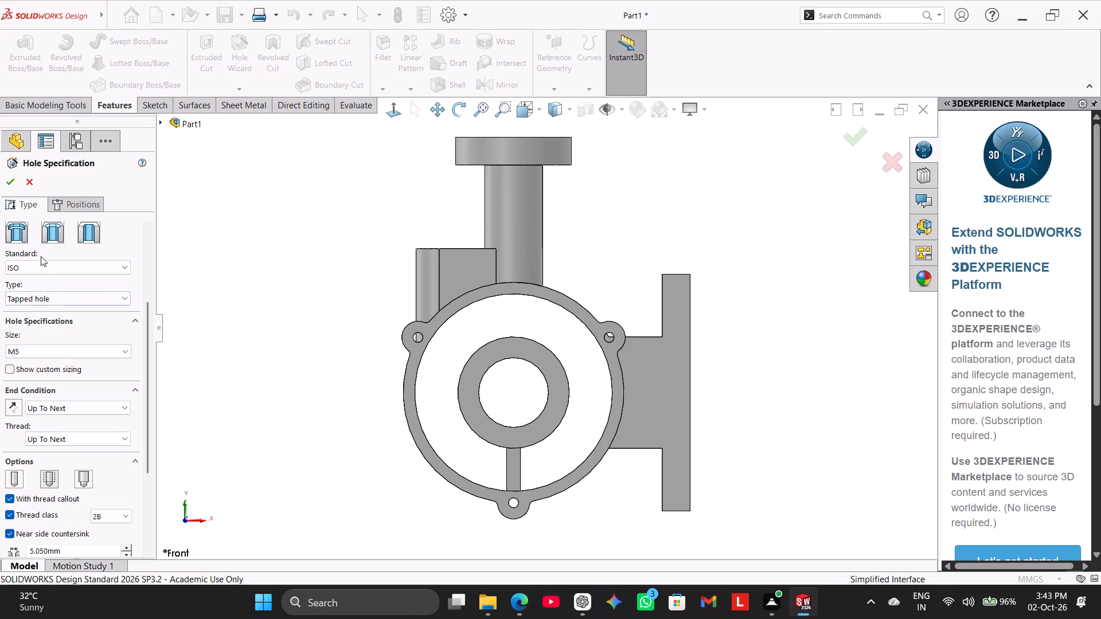
# Examine the counterbore slot and tapered tap hole categories, checking the type and size choices of the tapered tap.
pyautogui.click(24, 234)
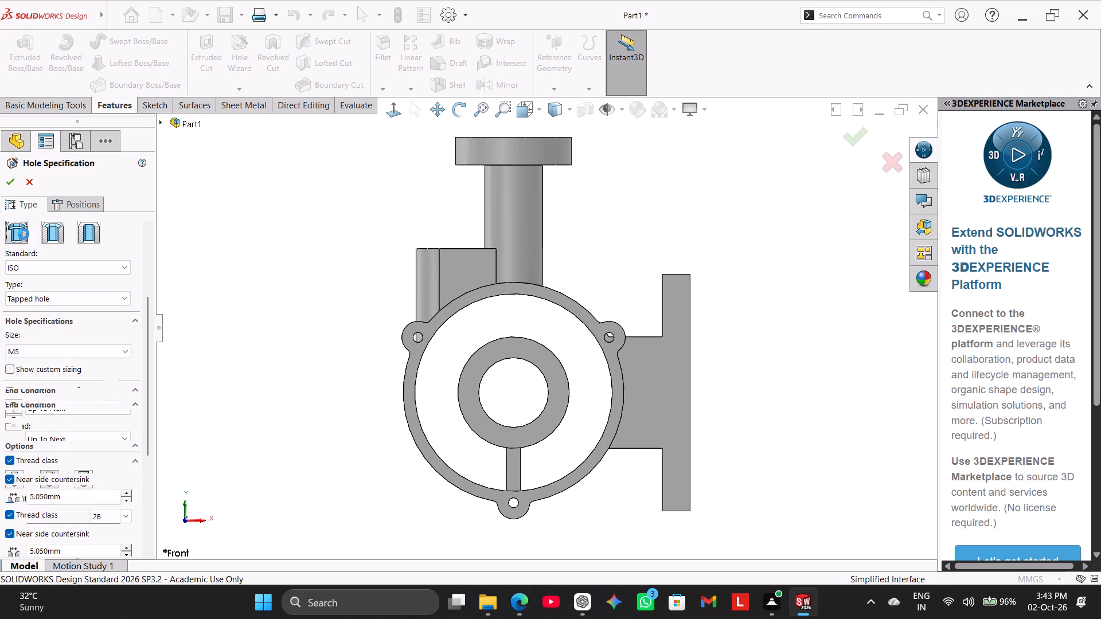
pyautogui.click(30, 199)
pyautogui.click(69, 206)
pyautogui.click(42, 207)
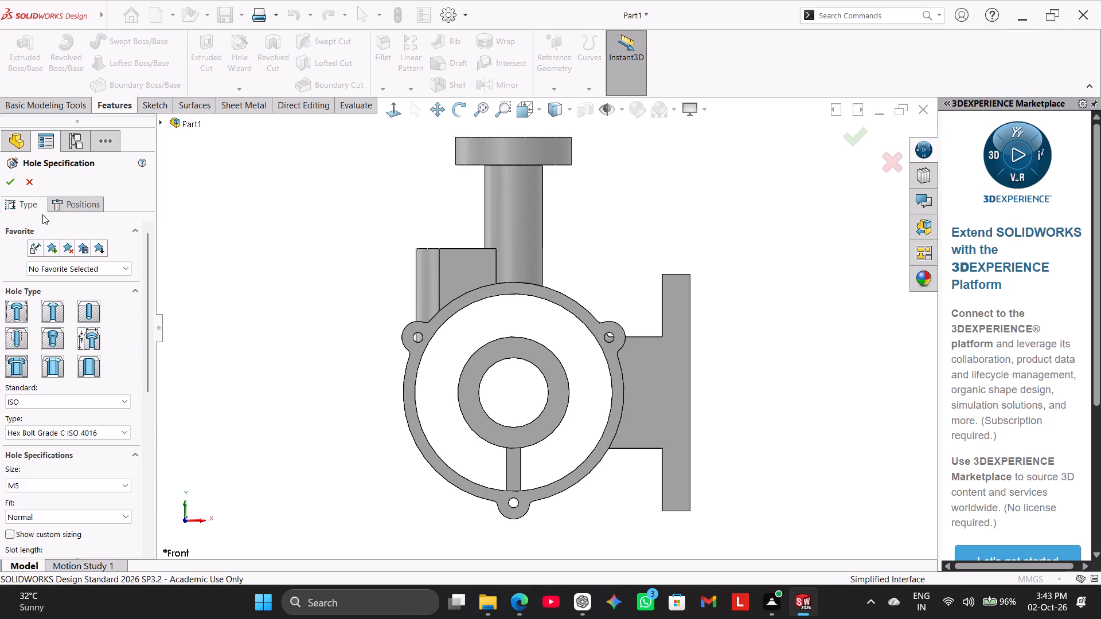
pyautogui.click(56, 339)
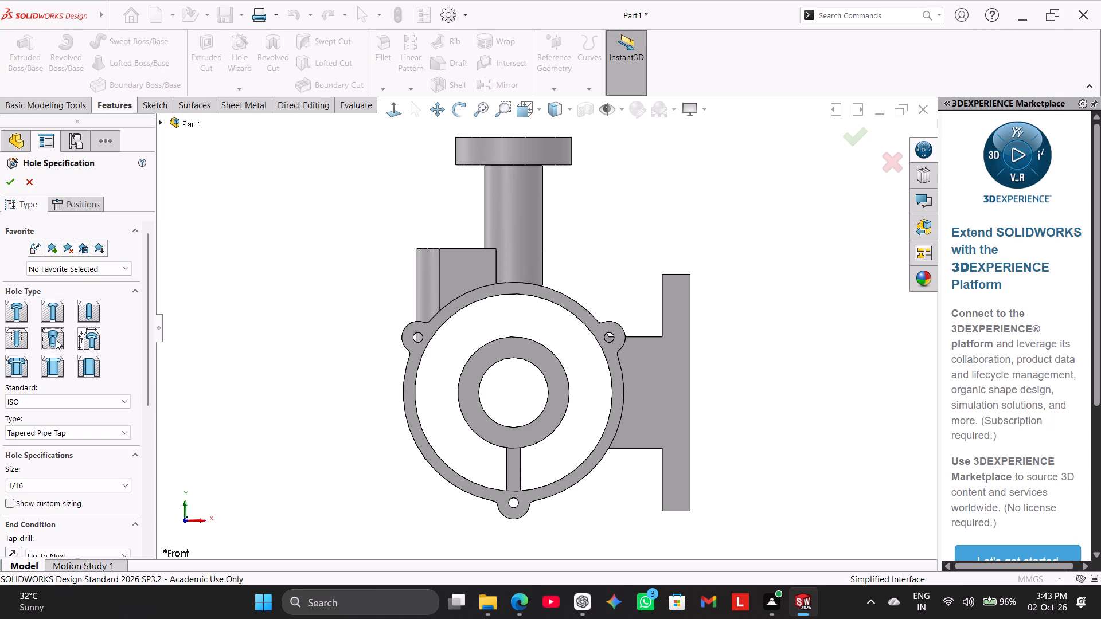
pyautogui.click(80, 433)
pyautogui.click(80, 433)
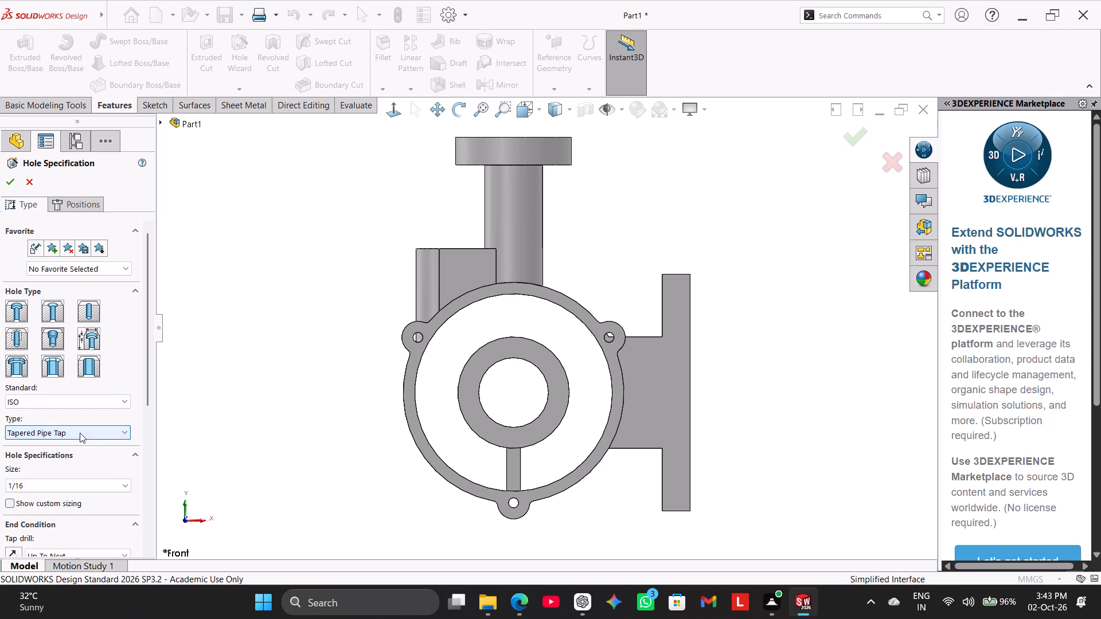
pyautogui.click(68, 489)
pyautogui.click(68, 489)
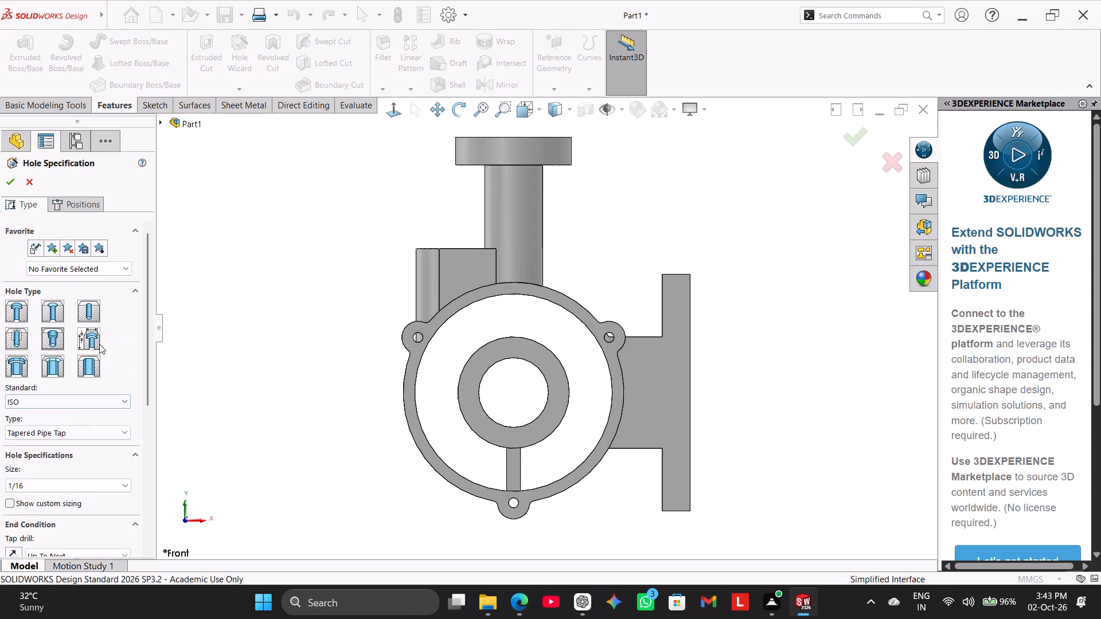
# Examine the legacy hole and the counterbore, countersink and plain slot categories along with their available ISO types.
pyautogui.click(97, 337)
pyautogui.click(21, 307)
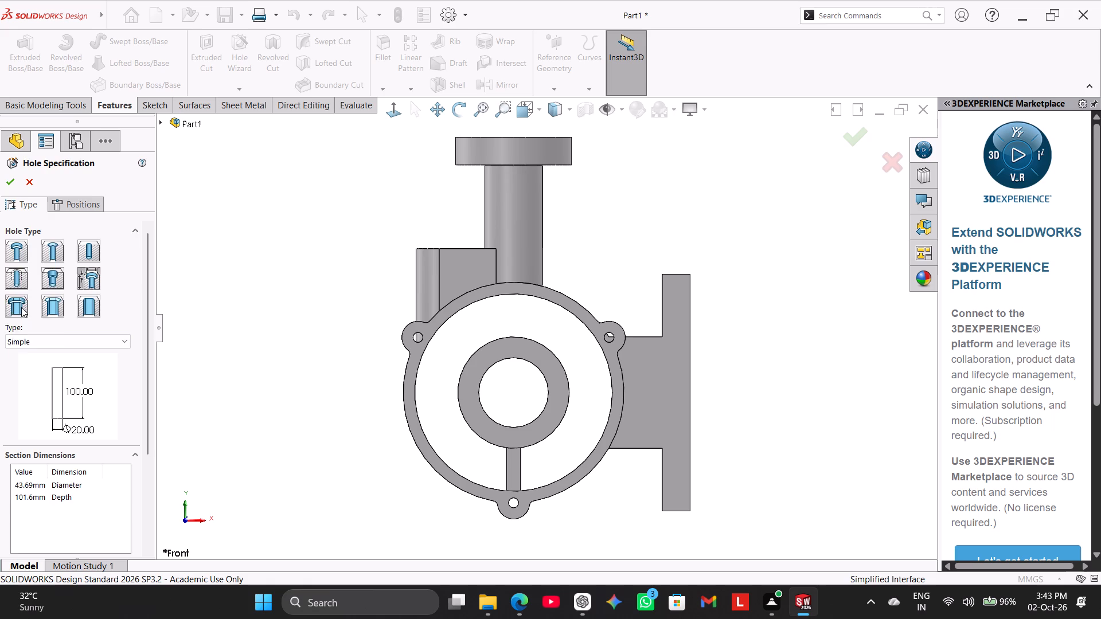
pyautogui.click(58, 432)
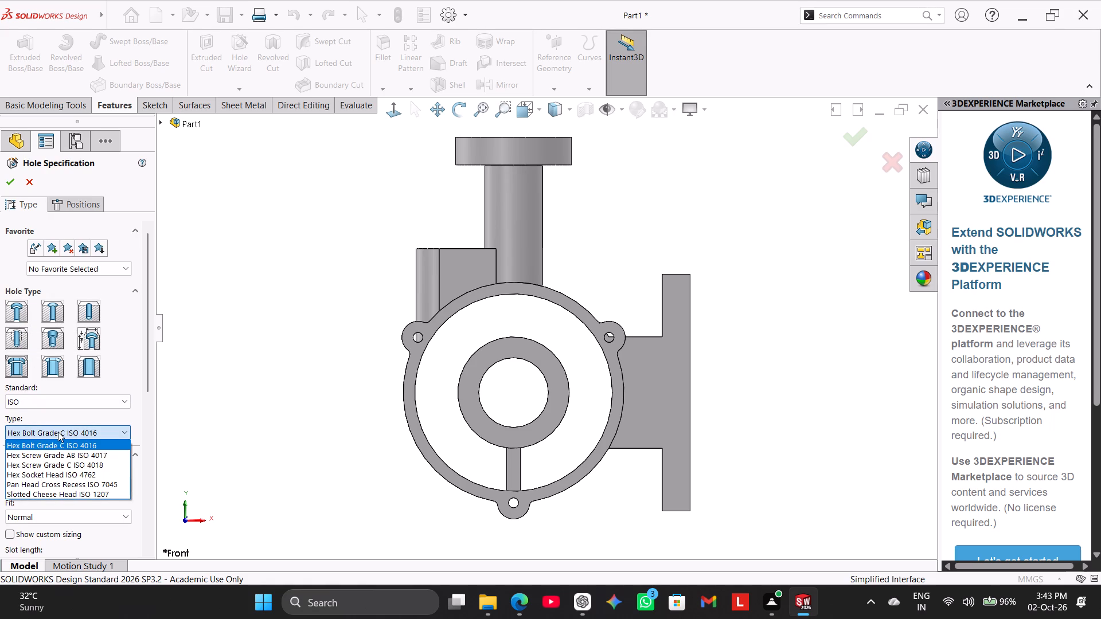
pyautogui.click(50, 369)
pyautogui.click(50, 369)
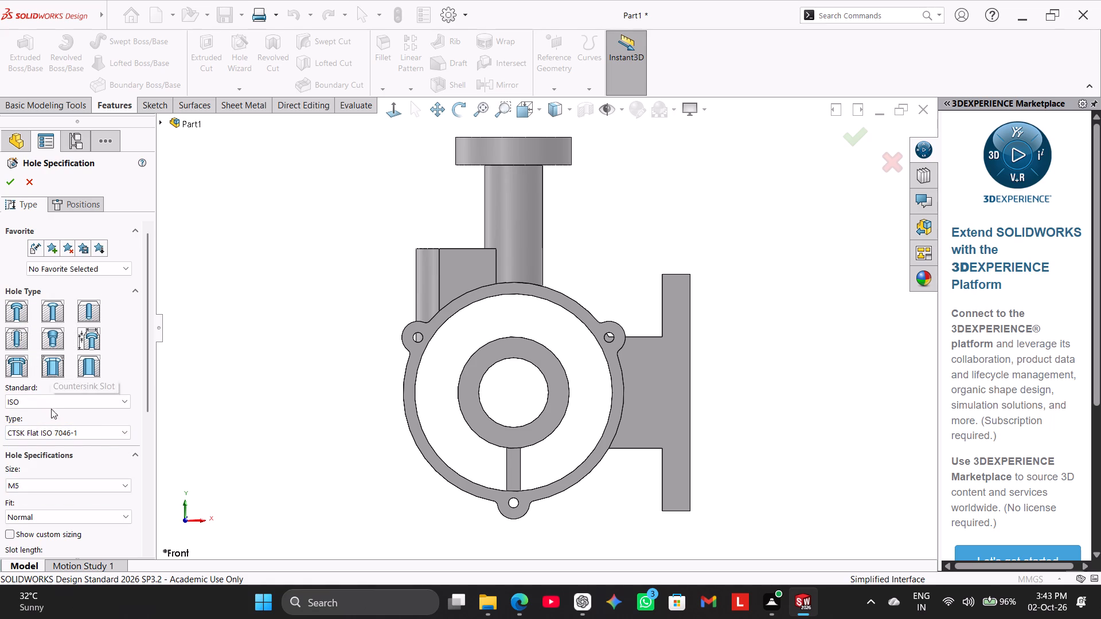
pyautogui.click(54, 432)
pyautogui.click(54, 432)
pyautogui.click(91, 363)
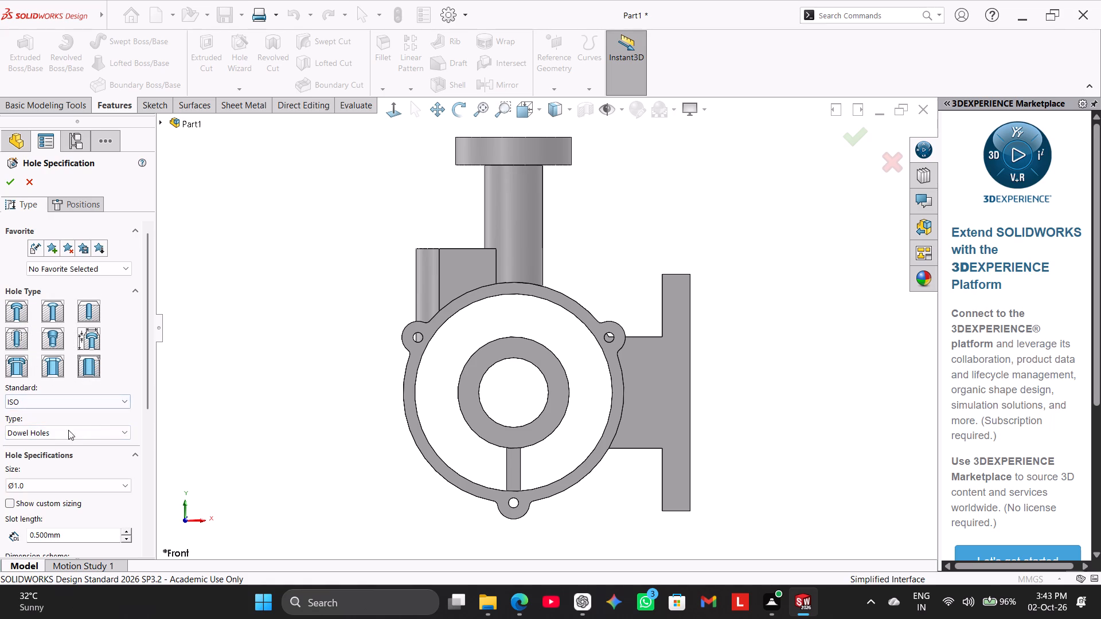
pyautogui.click(68, 434)
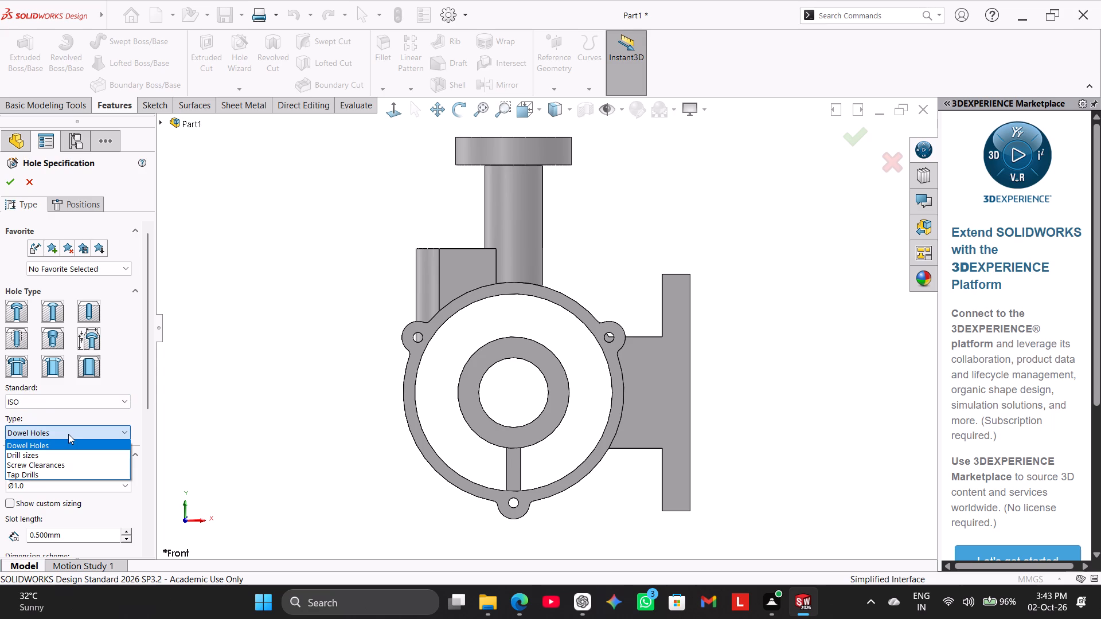
# Examine the counterbore hole category along with its available ISO fastener types.
pyautogui.click(15, 310)
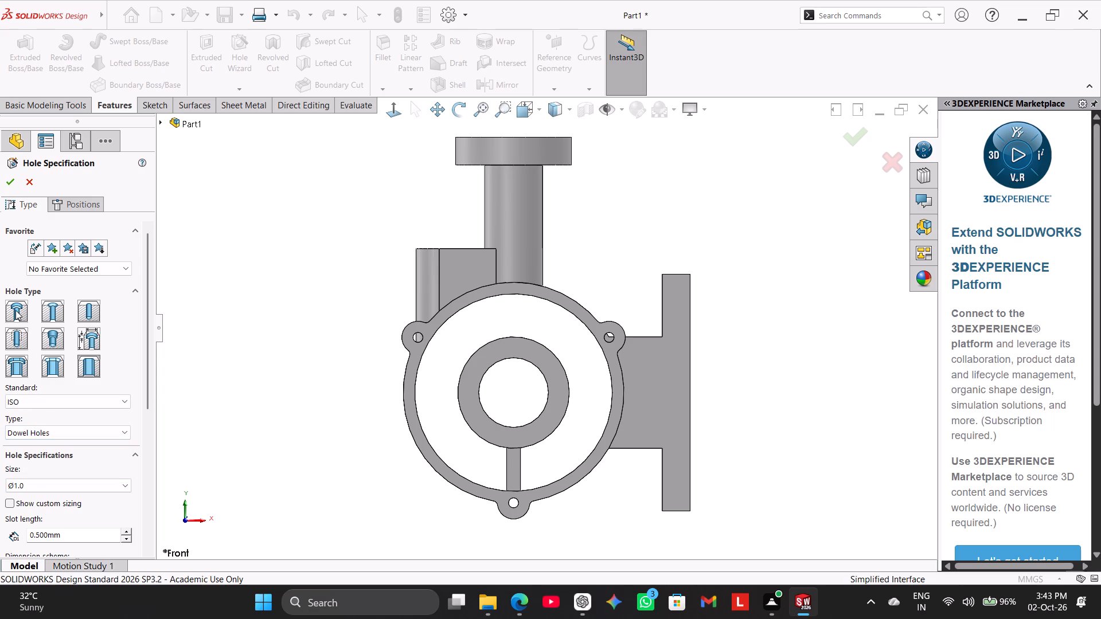
pyautogui.click(15, 310)
pyautogui.click(63, 433)
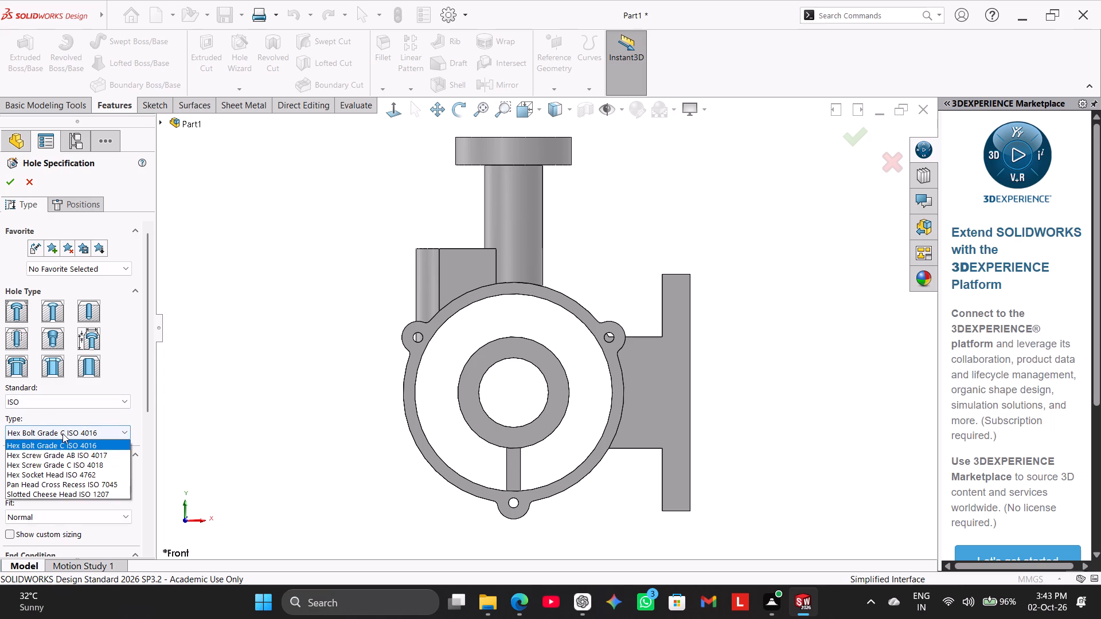
pyautogui.click(63, 433)
pyautogui.click(53, 433)
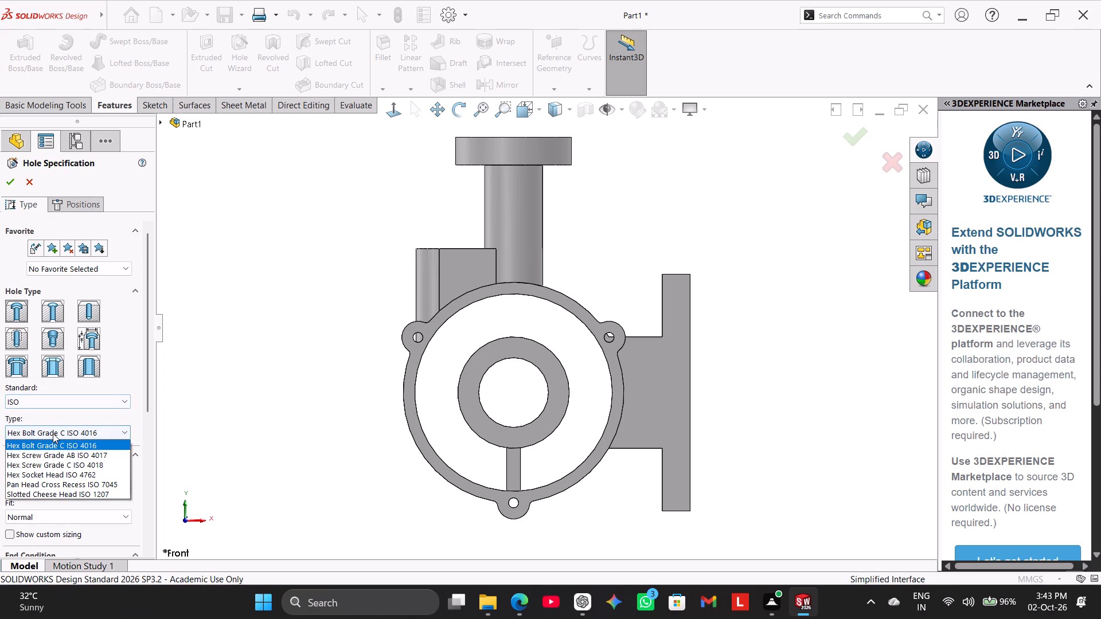
pyautogui.click(53, 433)
# Switch back to the straight tap and give the M5 Bottoming Tapped Hole a Blind end condition 8 mm deep.
pyautogui.click(21, 343)
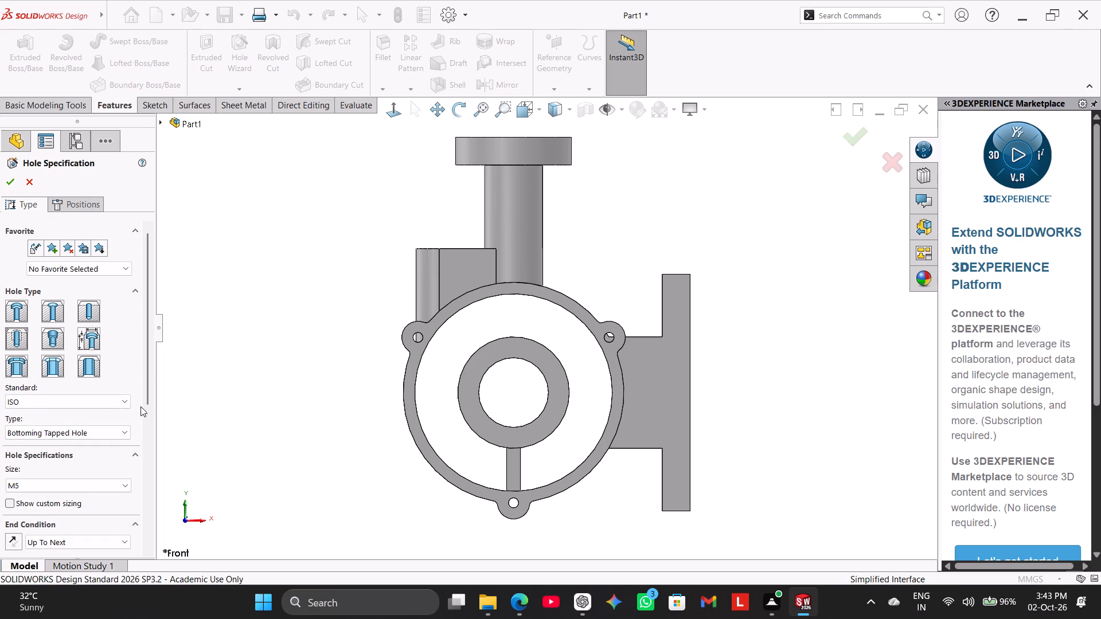
pyautogui.moveTo(146, 394); pyautogui.dragTo(148, 428)
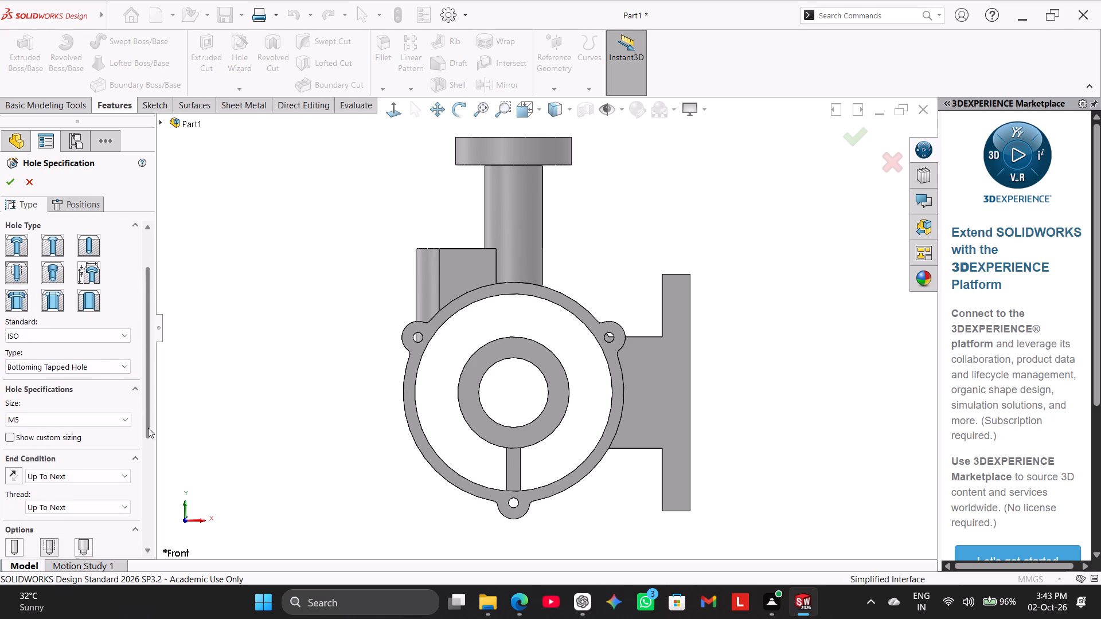
pyautogui.moveTo(148, 428); pyautogui.dragTo(159, 480)
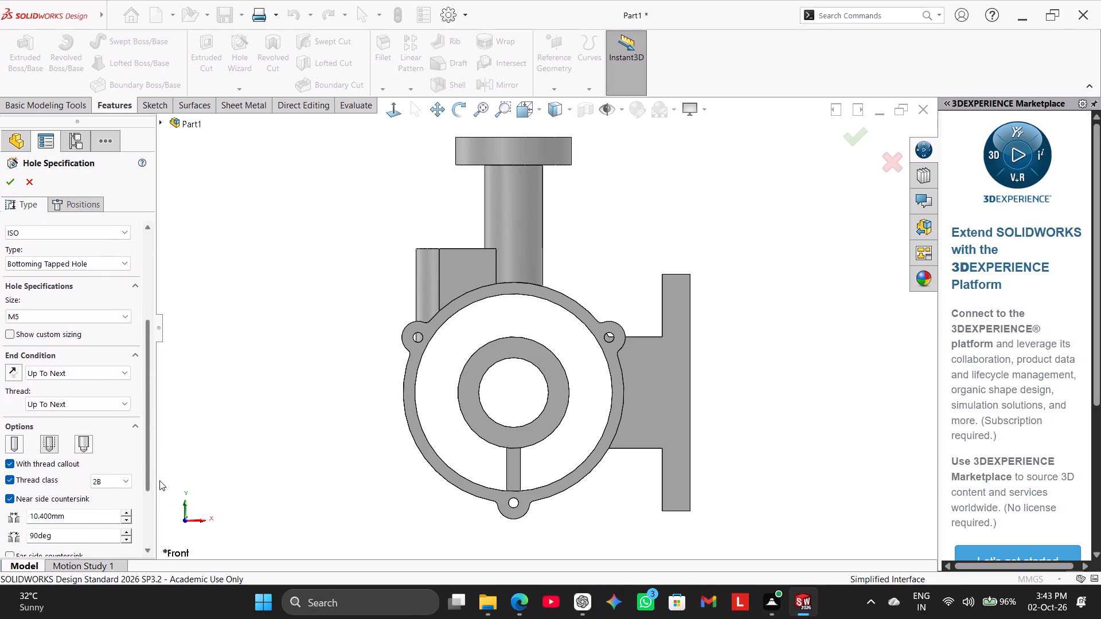
pyautogui.moveTo(159, 480); pyautogui.dragTo(160, 483)
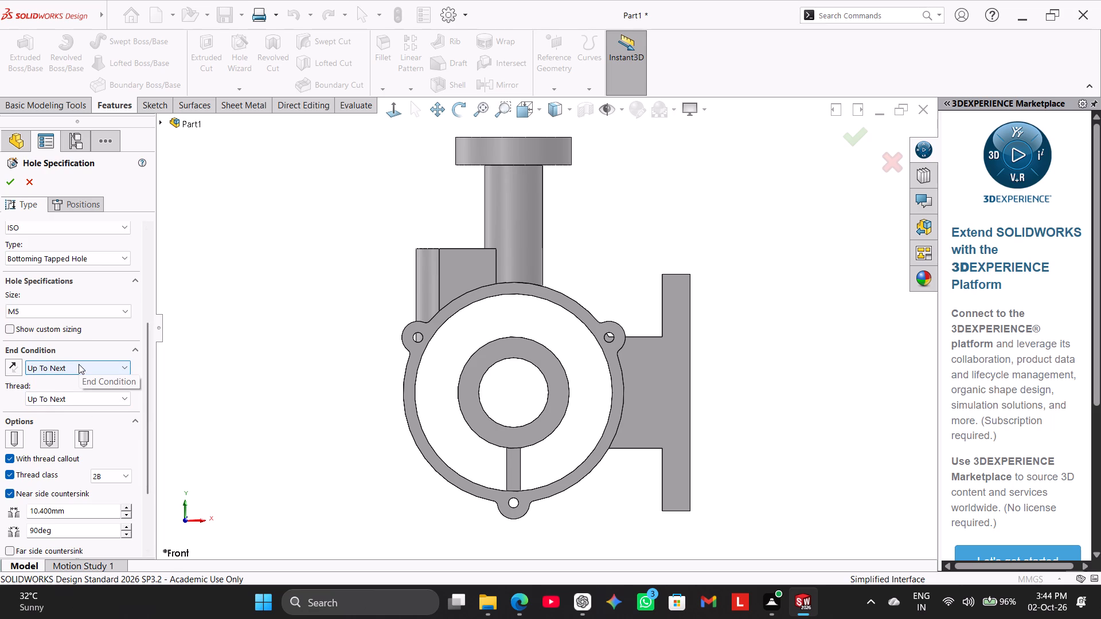
pyautogui.click(79, 364)
pyautogui.click(83, 384)
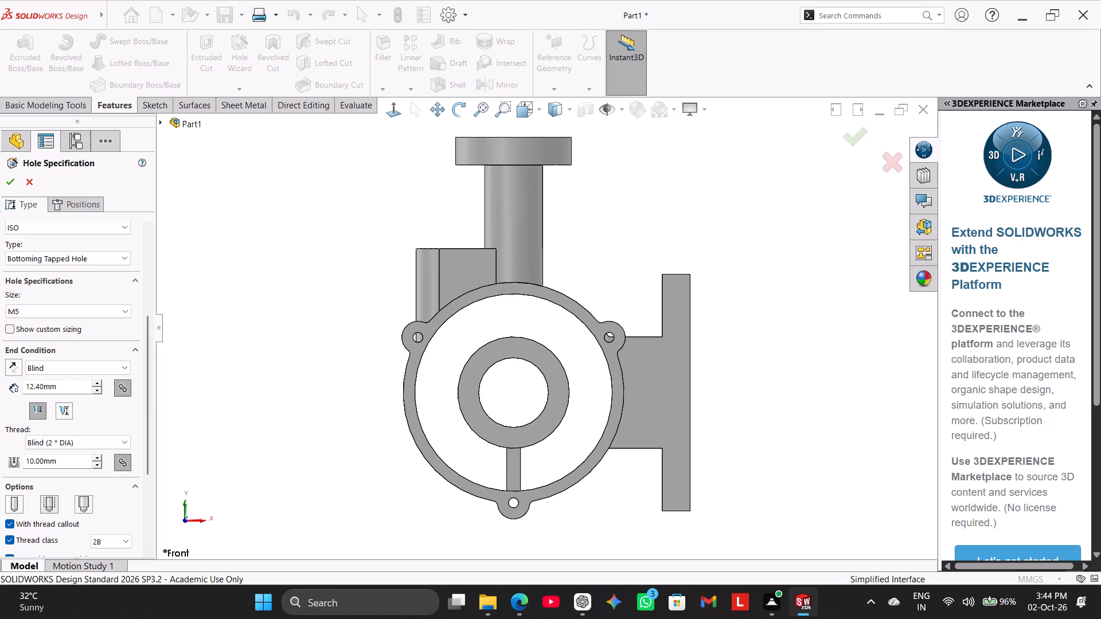
pyautogui.doubleClick(68, 387)
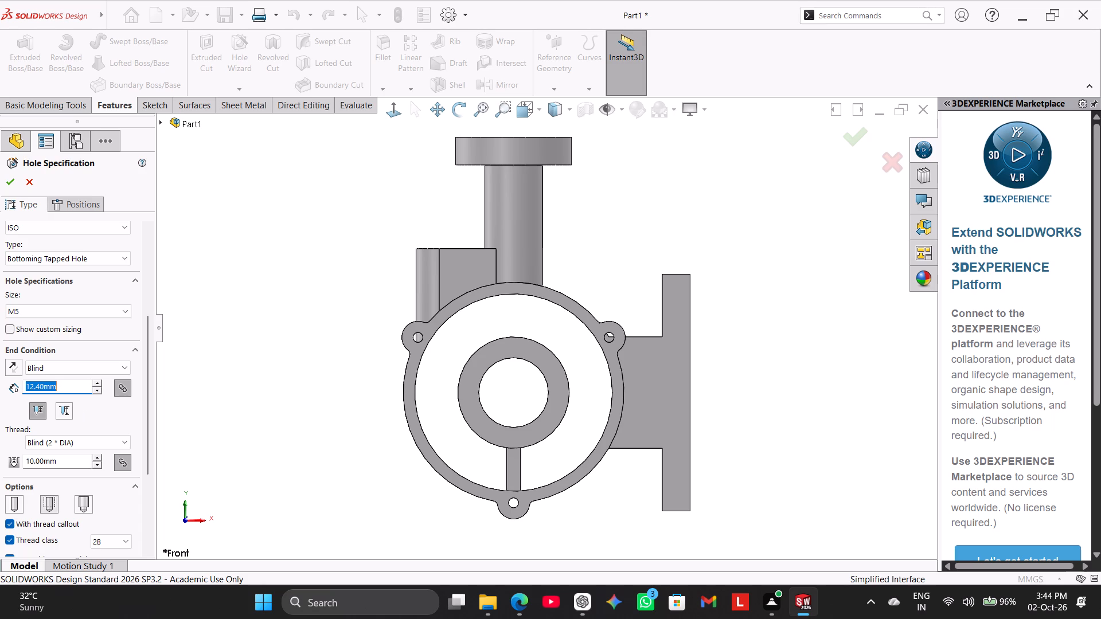
pyautogui.press('8')
pyautogui.press('Return')
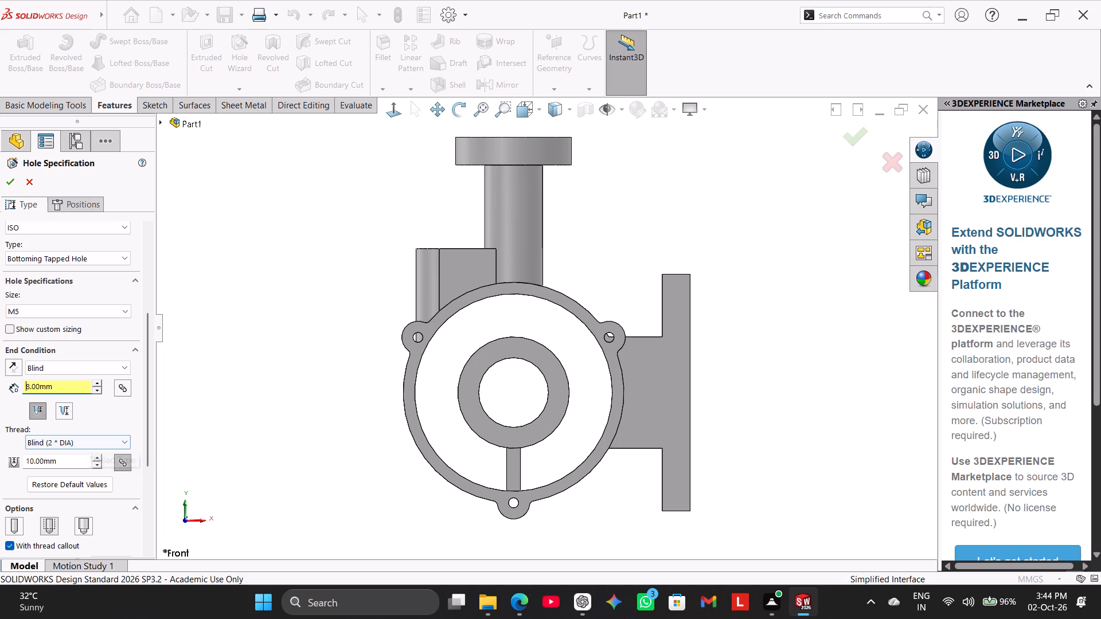
# Set the tapped hole's blind thread depth to 8 mm.
pyautogui.click(61, 442)
pyautogui.click(61, 442)
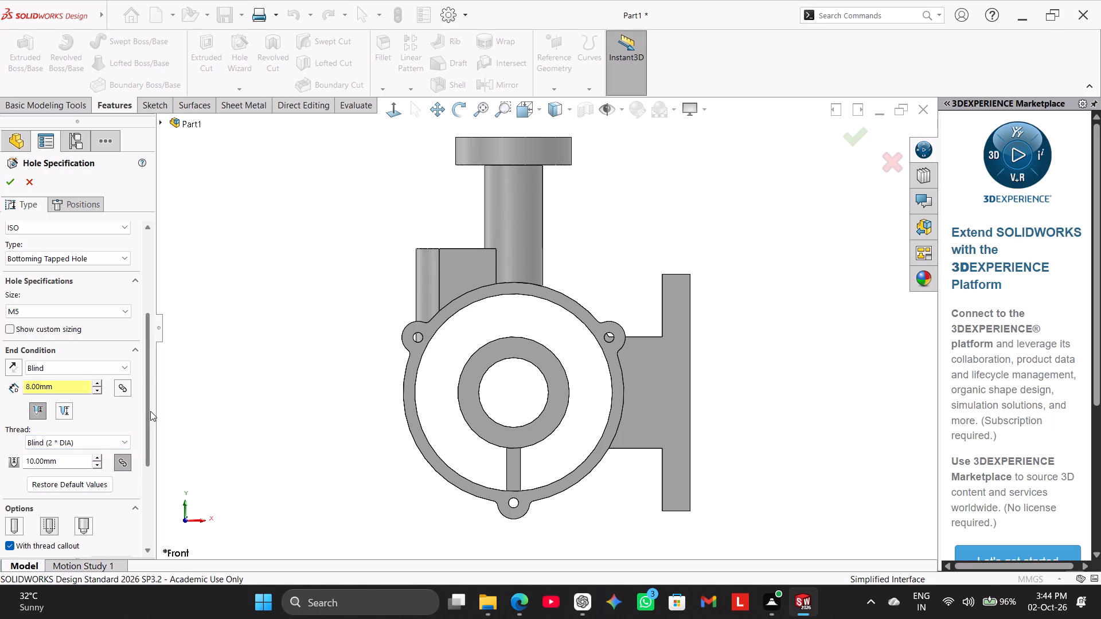
pyautogui.moveTo(150, 411); pyautogui.dragTo(153, 449)
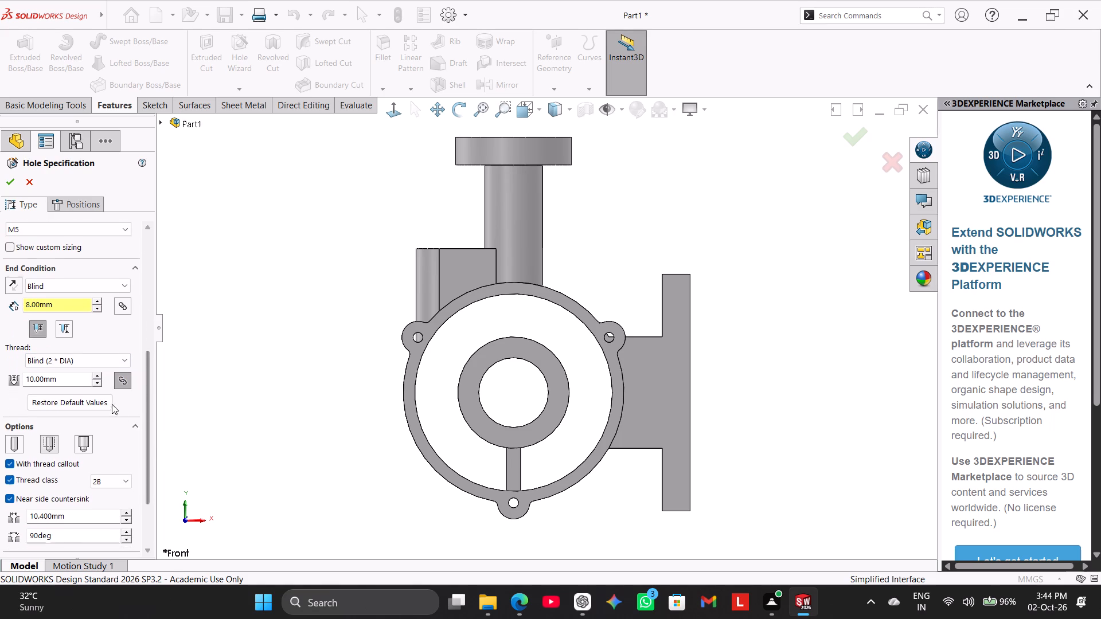
pyautogui.doubleClick(80, 383)
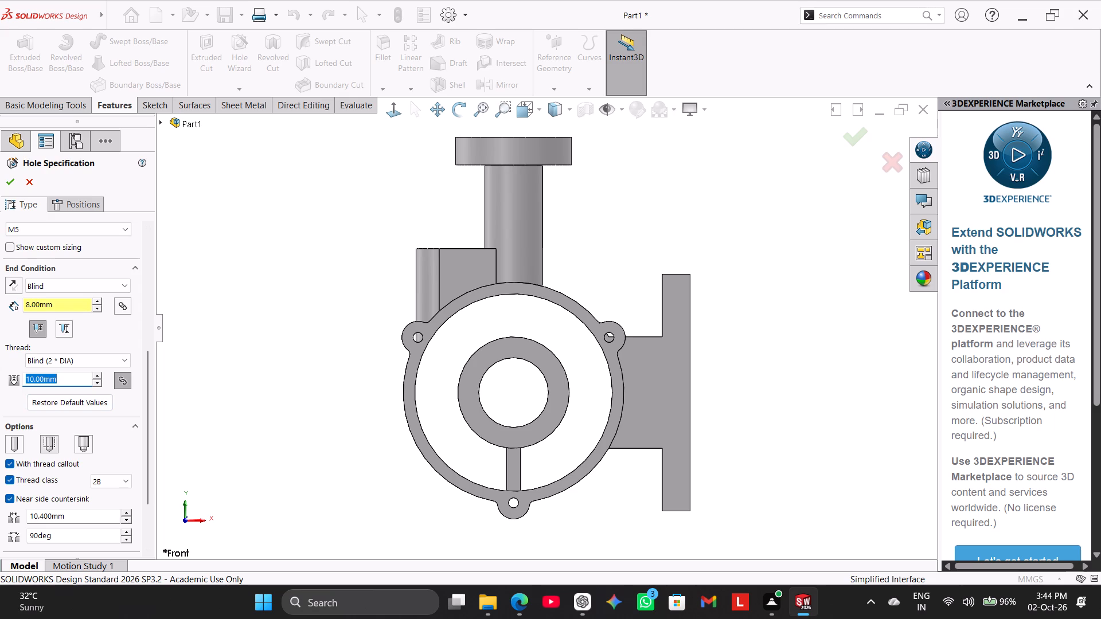
pyautogui.press('8')
pyautogui.press('Return')
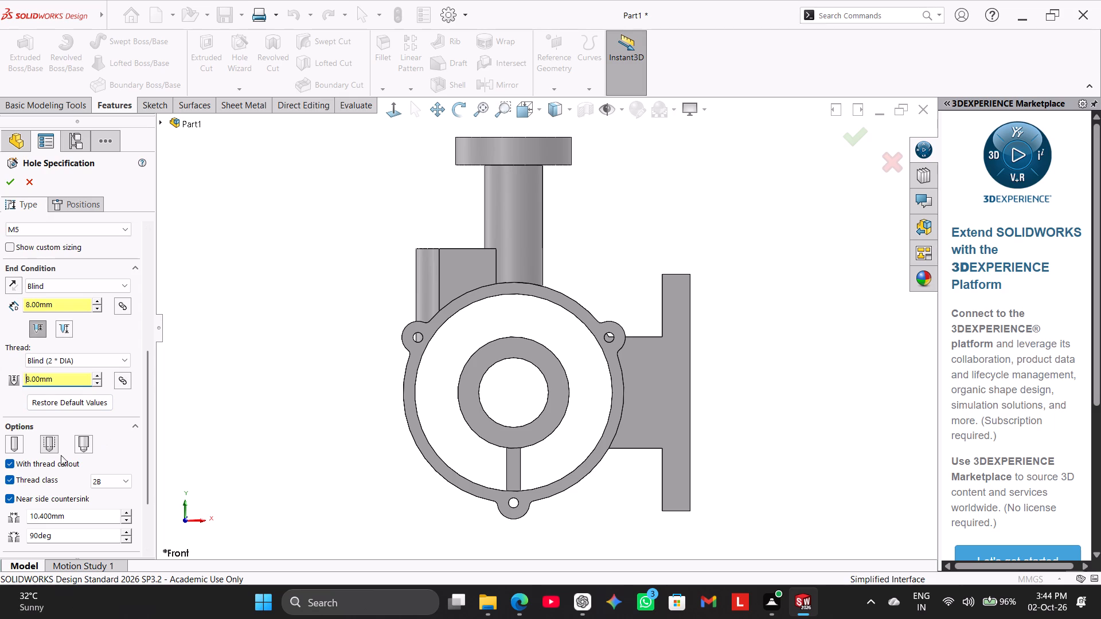
# Examine the custom sizing values and the available sizes of the M5 bottoming tapped hole.
pyautogui.moveTo(145, 384); pyautogui.dragTo(150, 340)
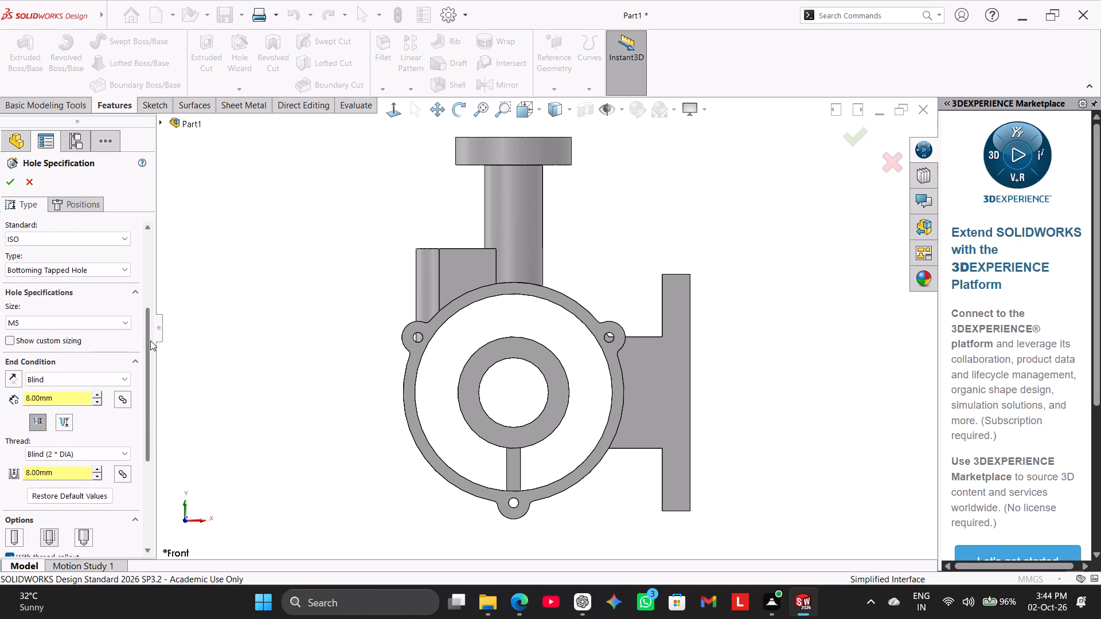
pyautogui.moveTo(150, 340); pyautogui.dragTo(151, 337)
pyautogui.click(9, 351)
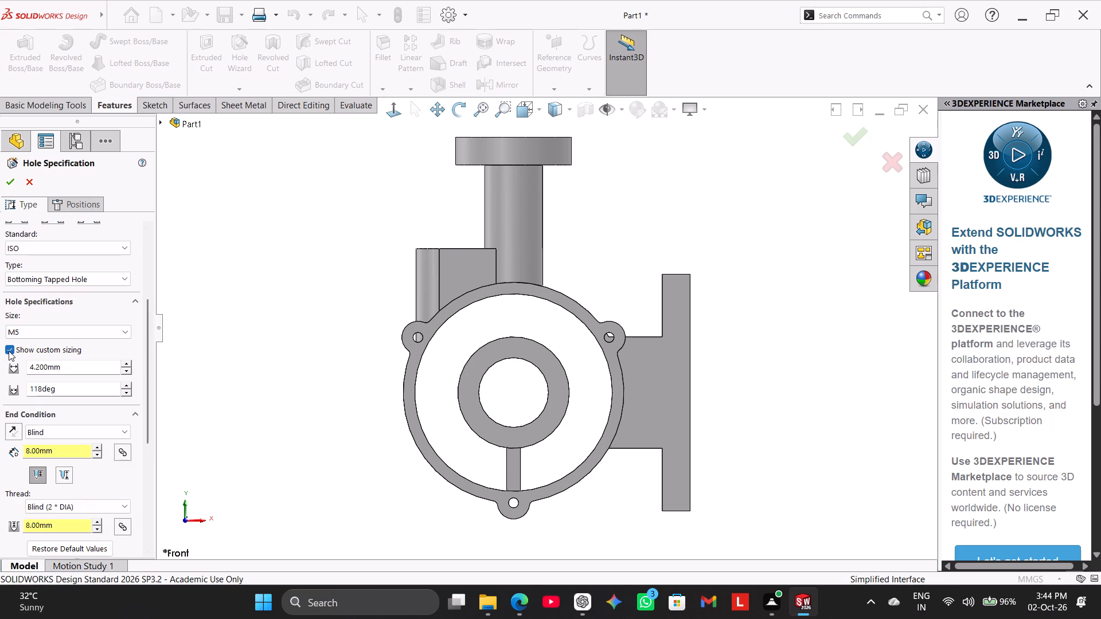
pyautogui.click(9, 351)
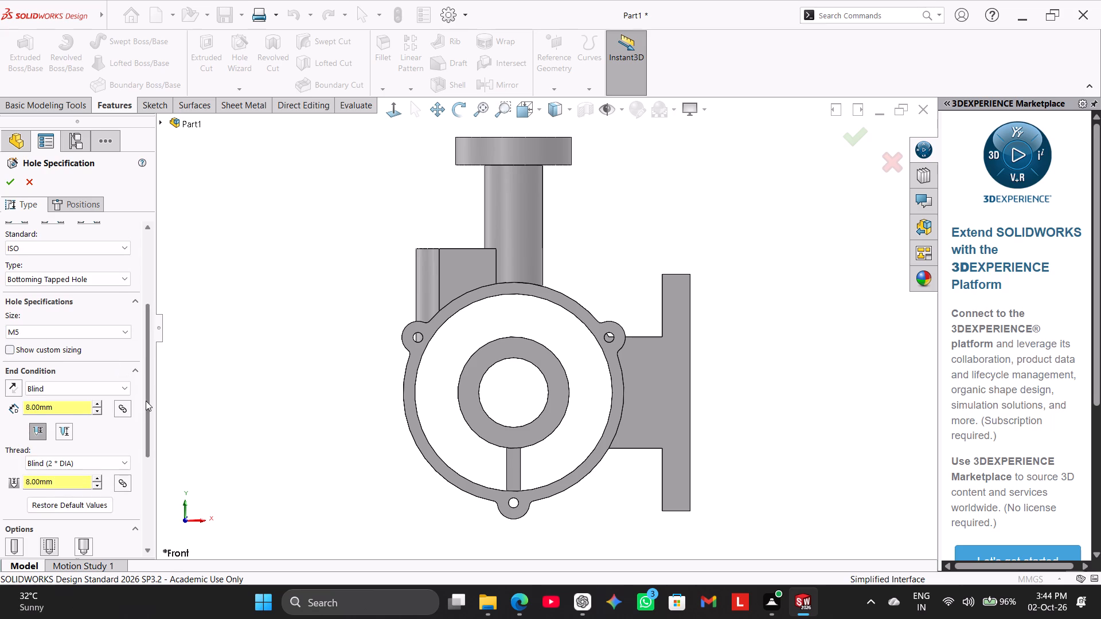
pyautogui.moveTo(146, 402); pyautogui.dragTo(175, 366)
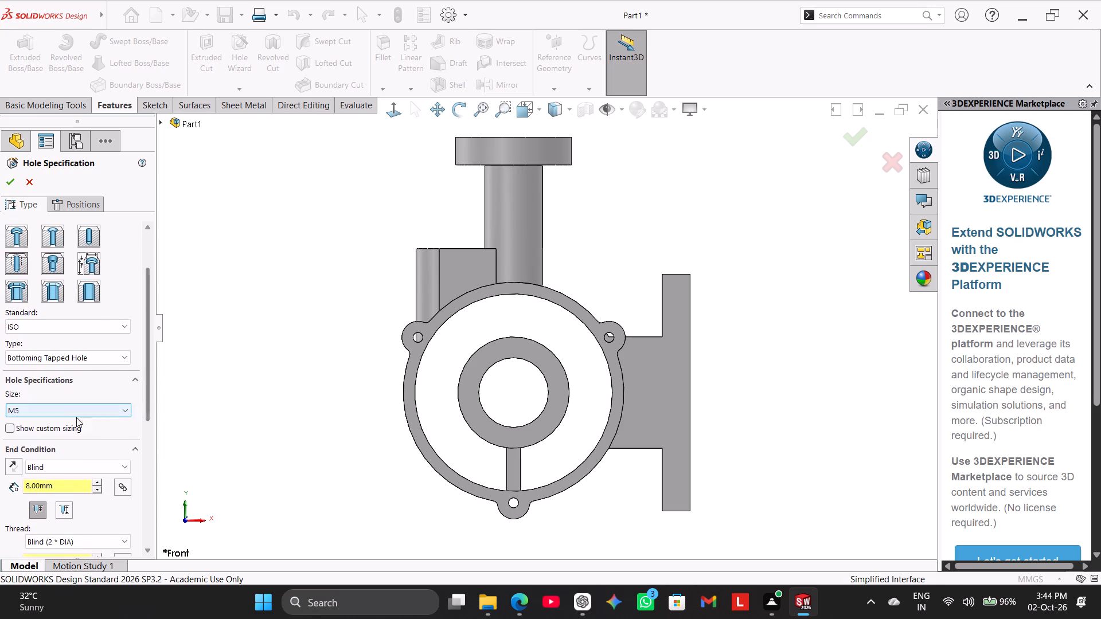
pyautogui.click(65, 414)
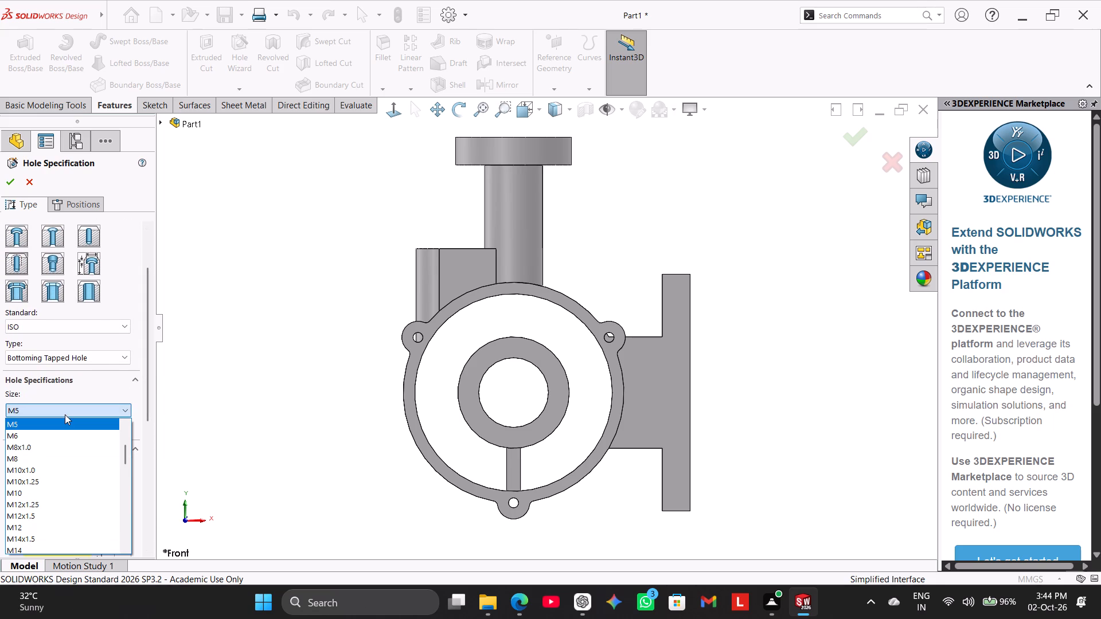
pyautogui.click(65, 414)
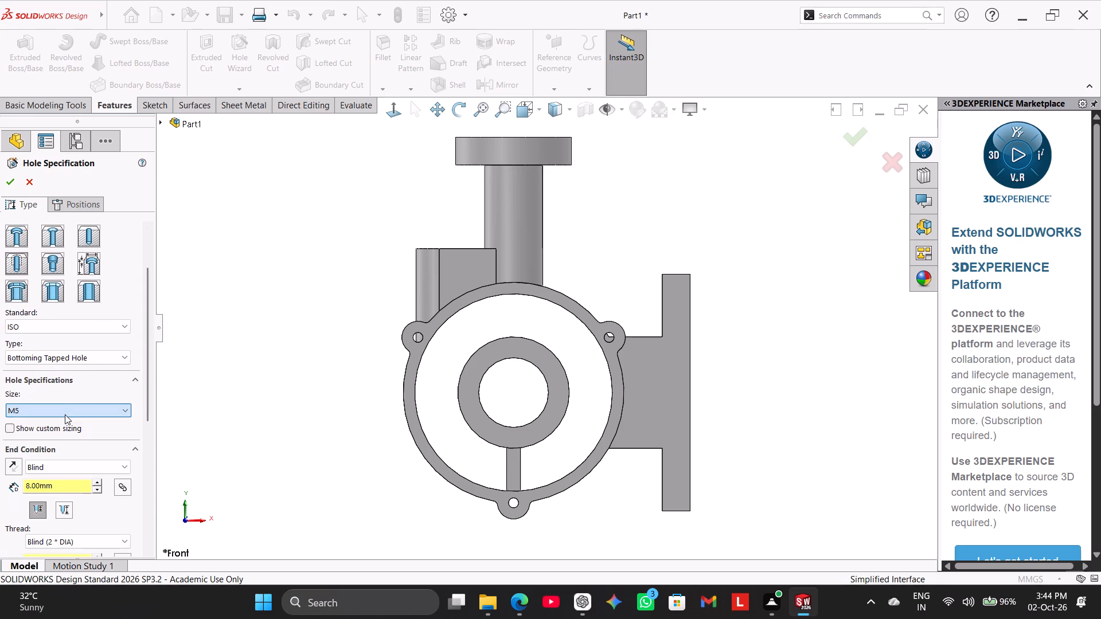
# Position the M5 tapped hole on the ring's front face, concentric with the existing hole in the bottom lobe.
pyautogui.click(72, 207)
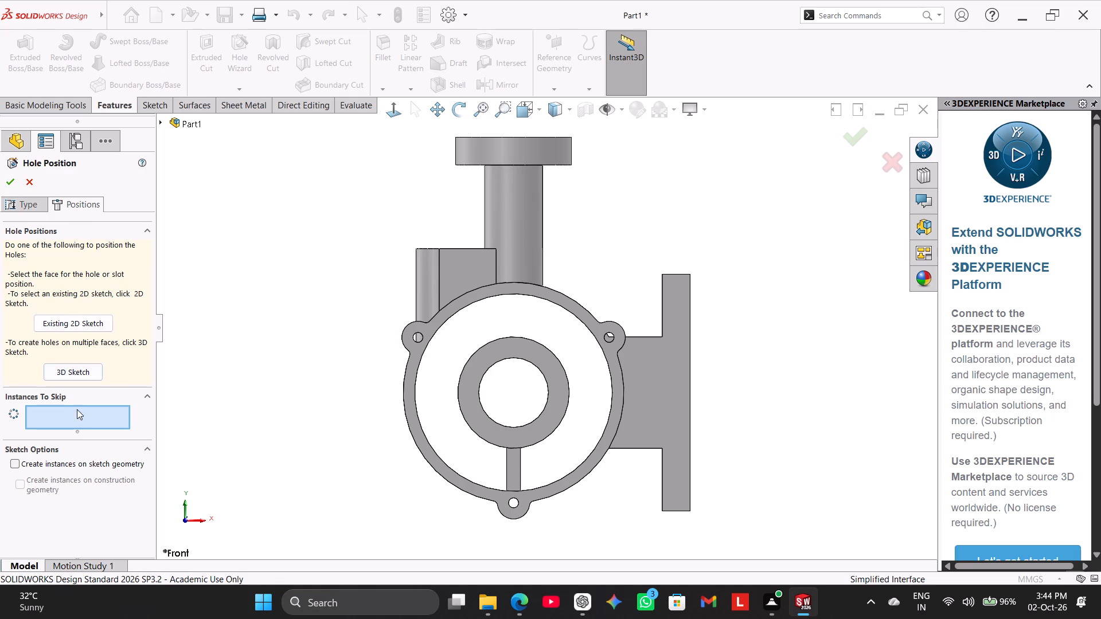
pyautogui.click(79, 415)
pyautogui.click(417, 432)
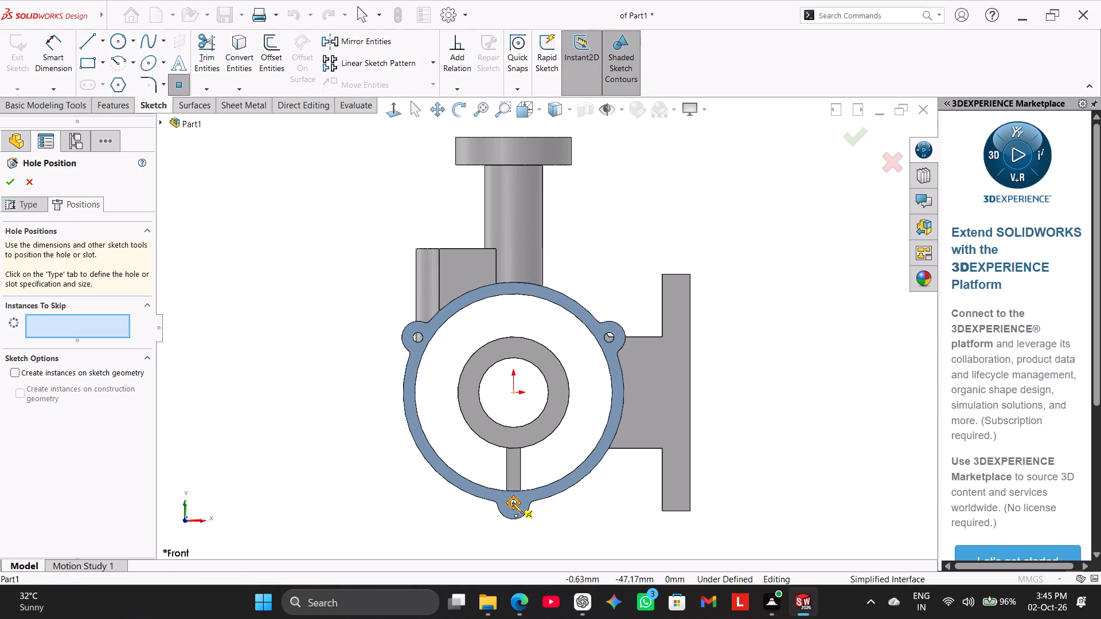
pyautogui.click(512, 503)
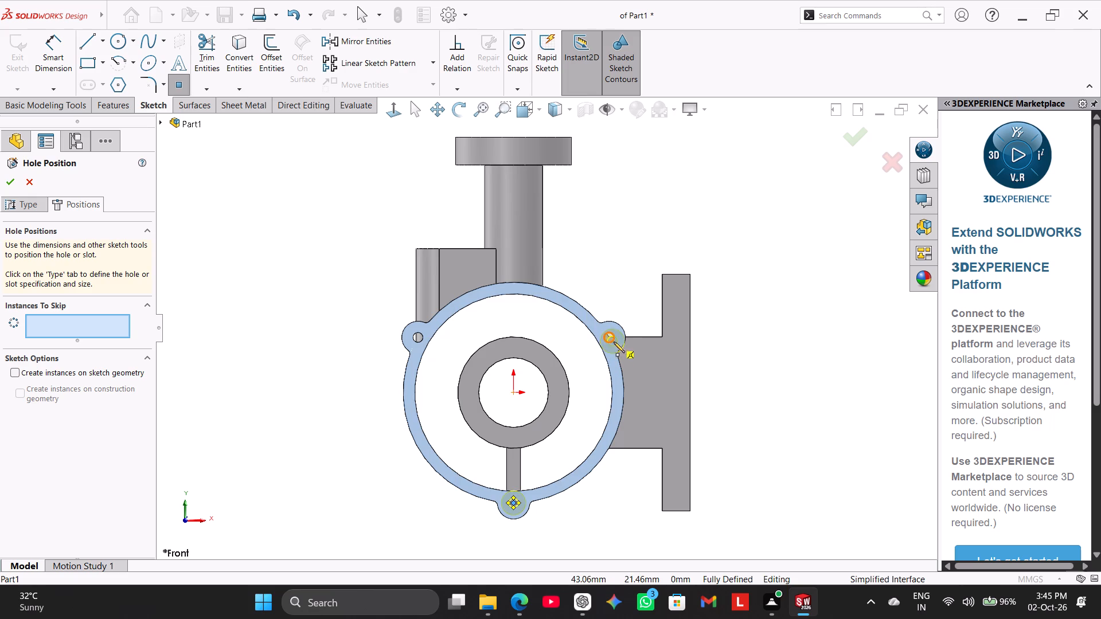
# Circular-pattern the hole point around the ring as 3 equally spaced instances over 360 degrees and finish the tapped holes.
pyautogui.moveTo(337, 318); pyautogui.dragTo(335, 334, button='middle')
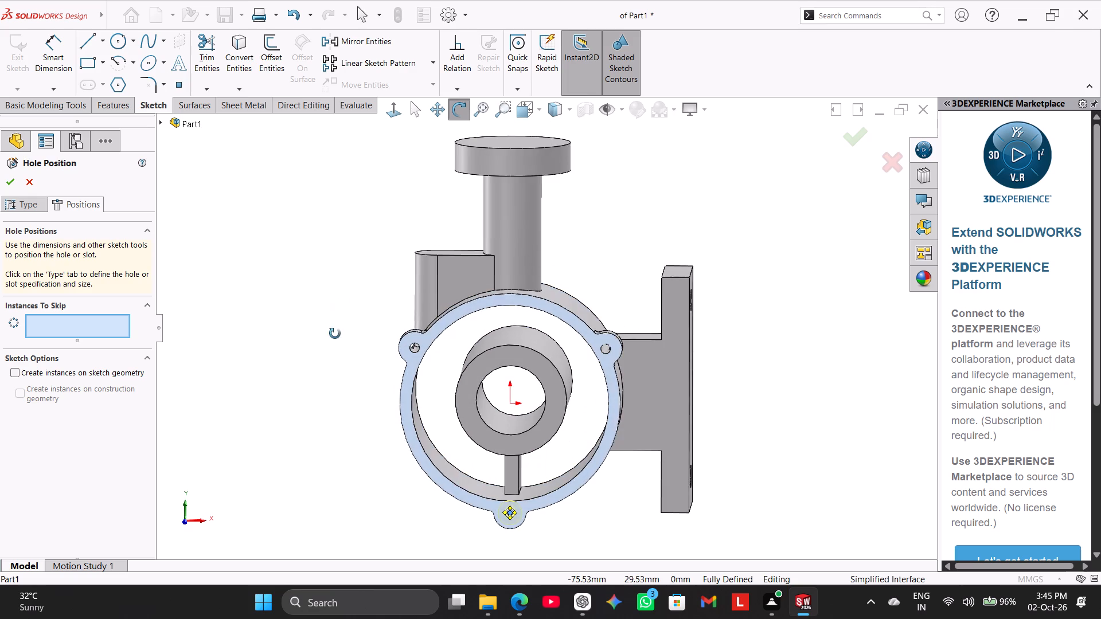
pyautogui.moveTo(335, 334); pyautogui.dragTo(335, 335, button='middle')
pyautogui.click(435, 65)
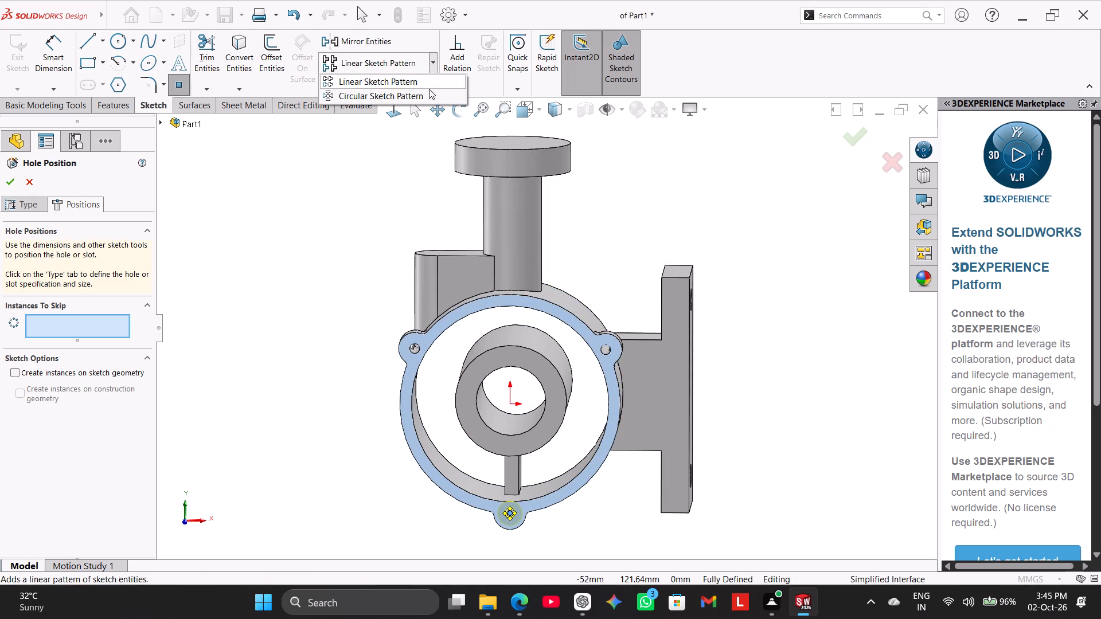
pyautogui.click(424, 96)
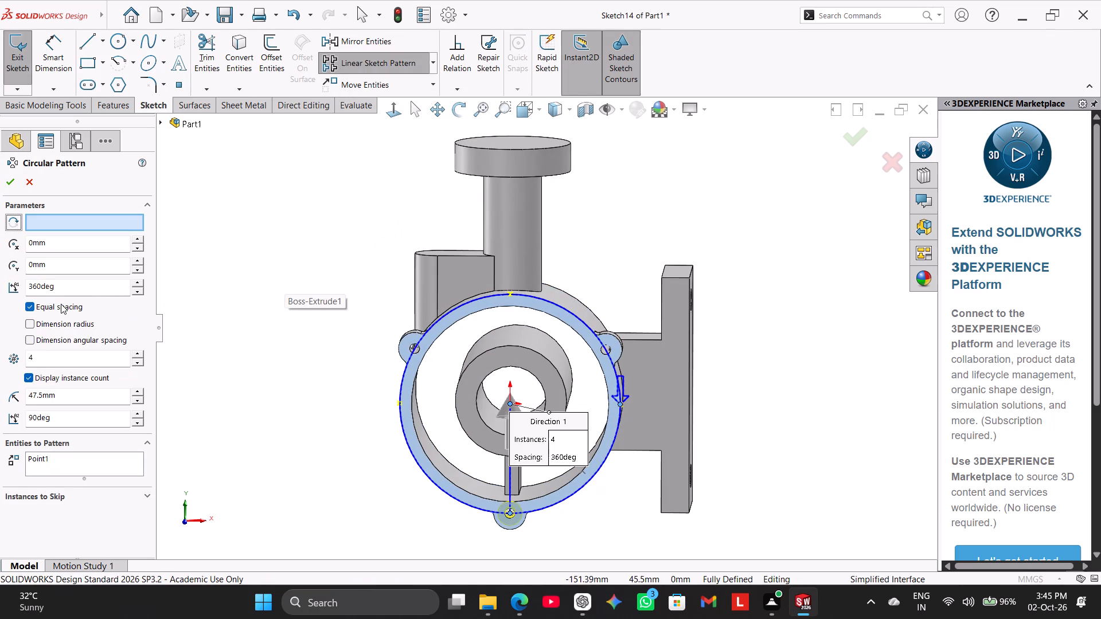
pyautogui.doubleClick(40, 360)
pyautogui.press('3')
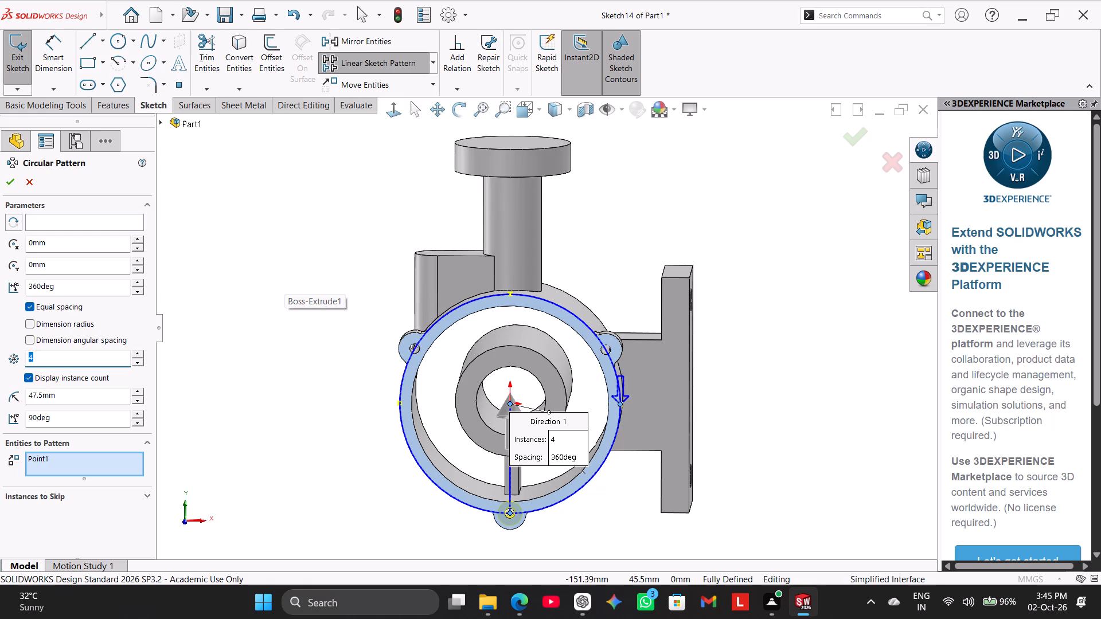
pyautogui.press('Return')
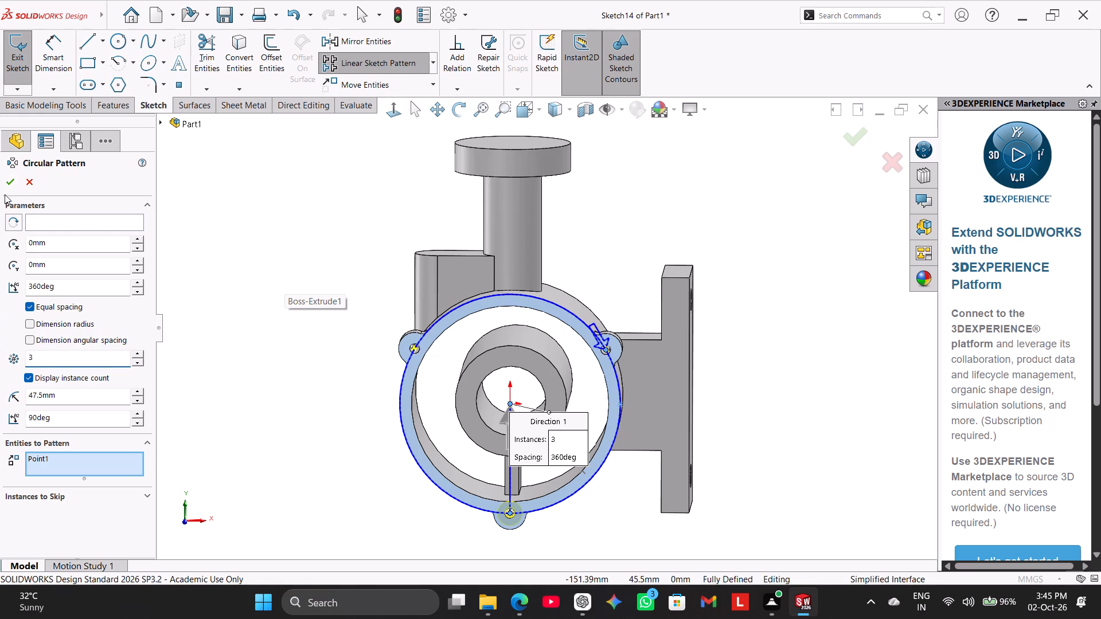
pyautogui.click(6, 185)
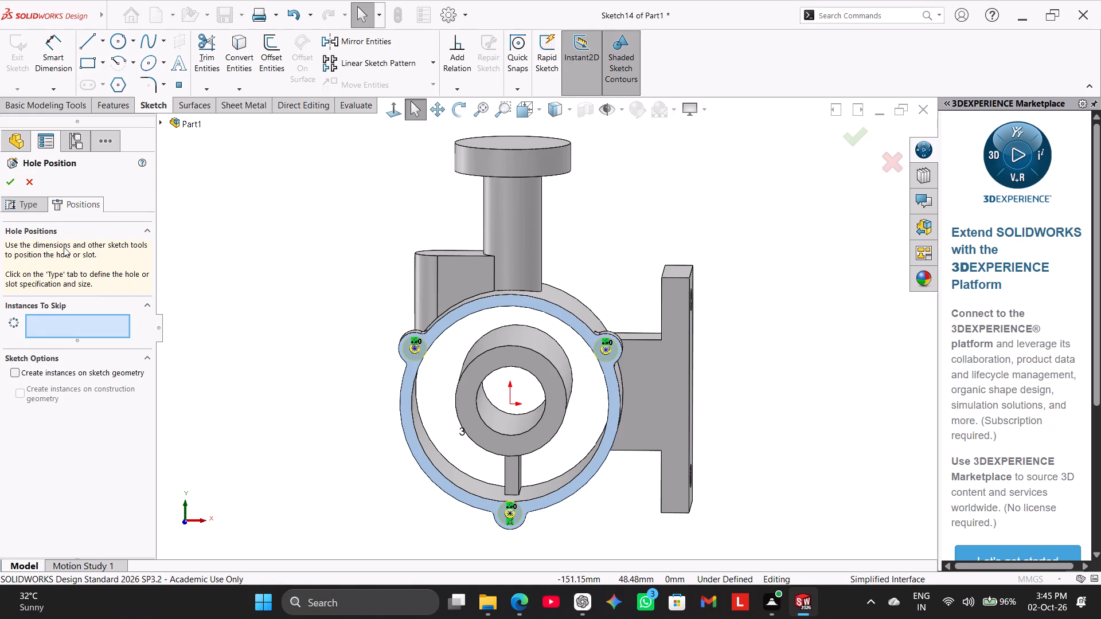
pyautogui.click(9, 179)
# Examine the tapped lobe holes and the rest of the part from the front, underside and back.
pyautogui.click(244, 320)
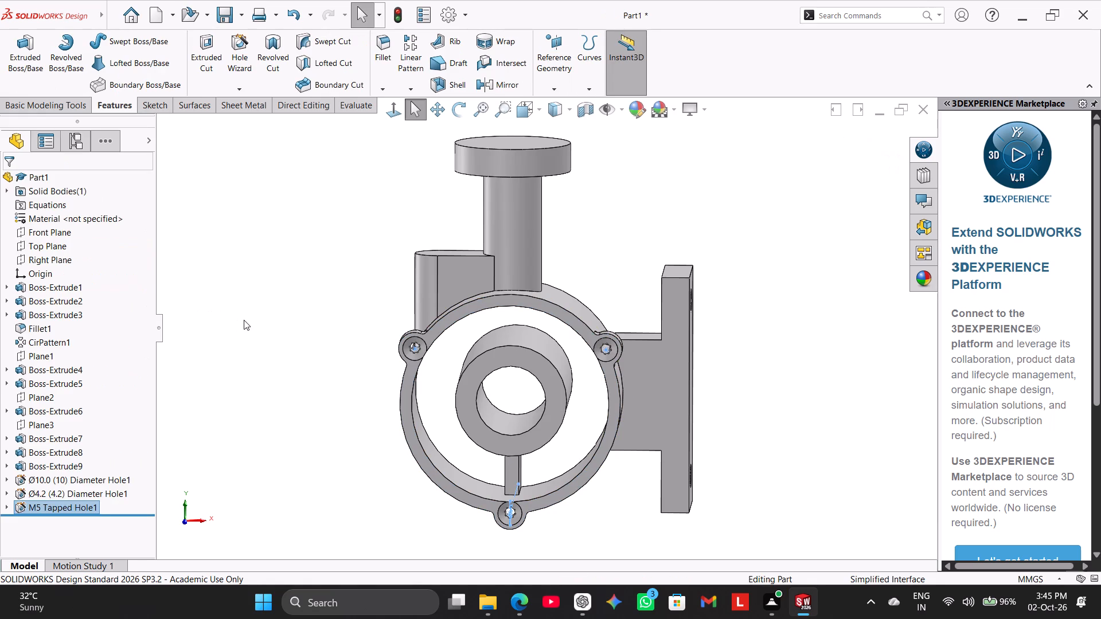
pyautogui.moveTo(300, 351); pyautogui.dragTo(318, 261, button='middle')
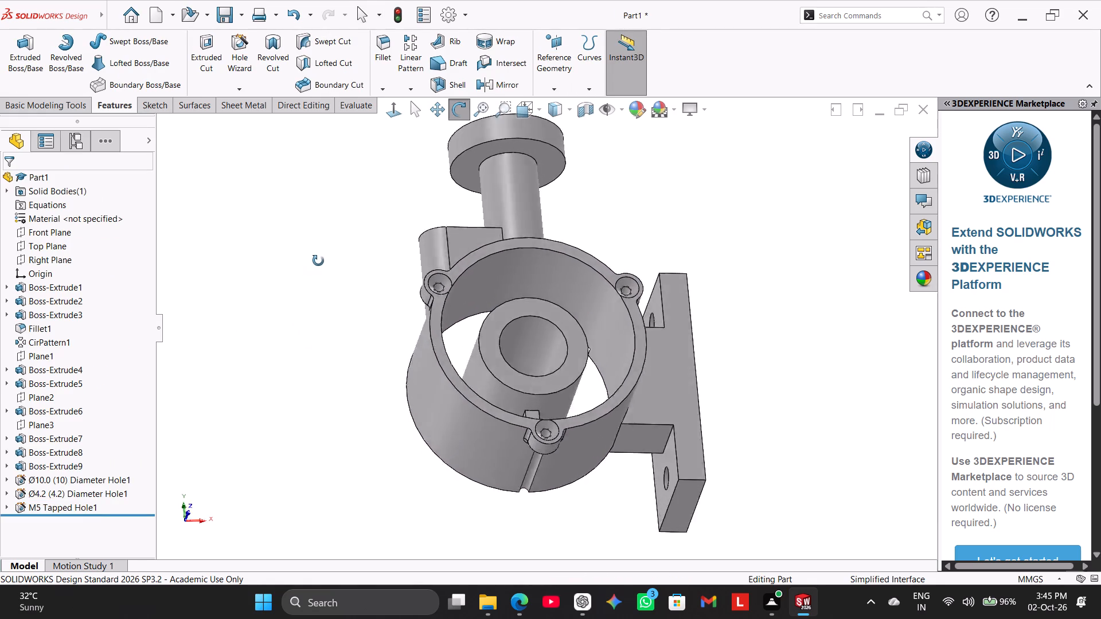
pyautogui.moveTo(318, 261); pyautogui.dragTo(344, 249, button='middle')
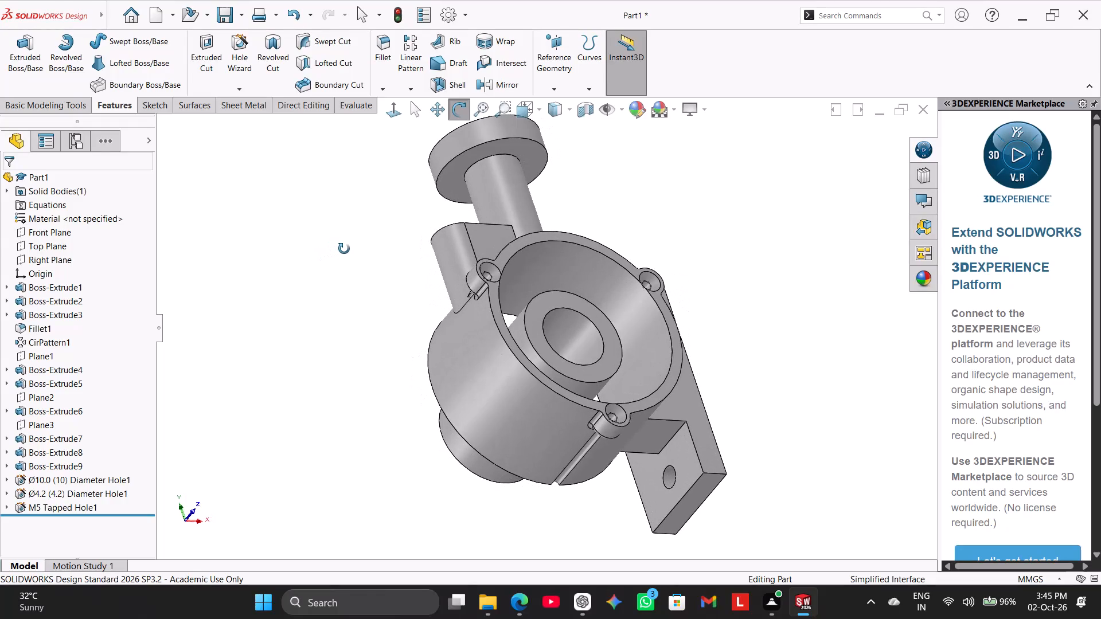
pyautogui.moveTo(344, 249); pyautogui.dragTo(439, 234, button='middle')
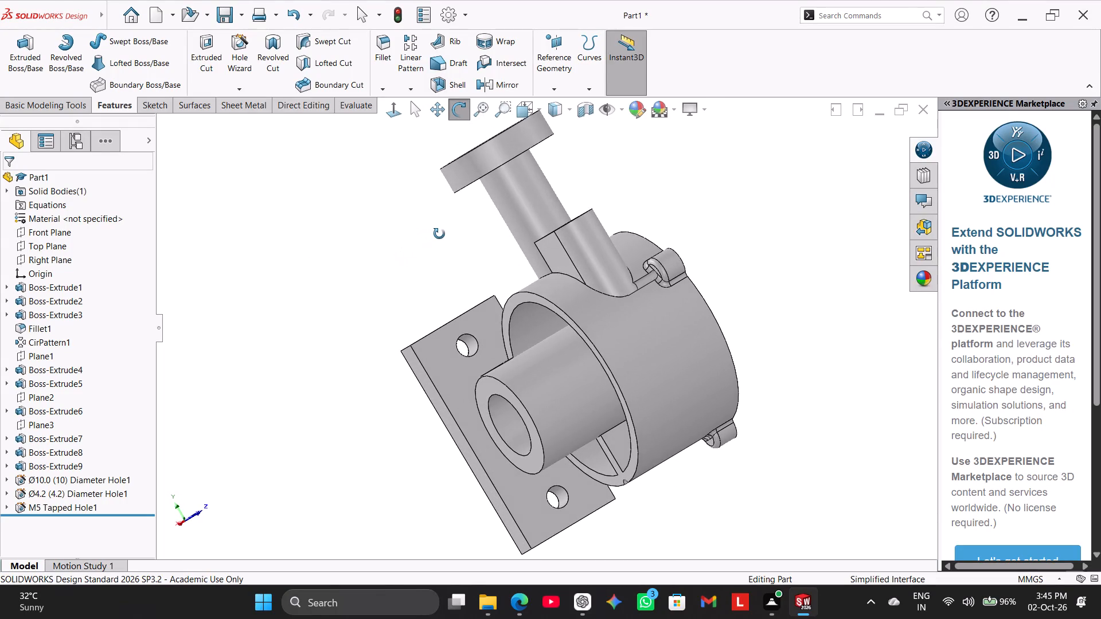
pyautogui.moveTo(439, 234); pyautogui.dragTo(243, 377, button='middle')
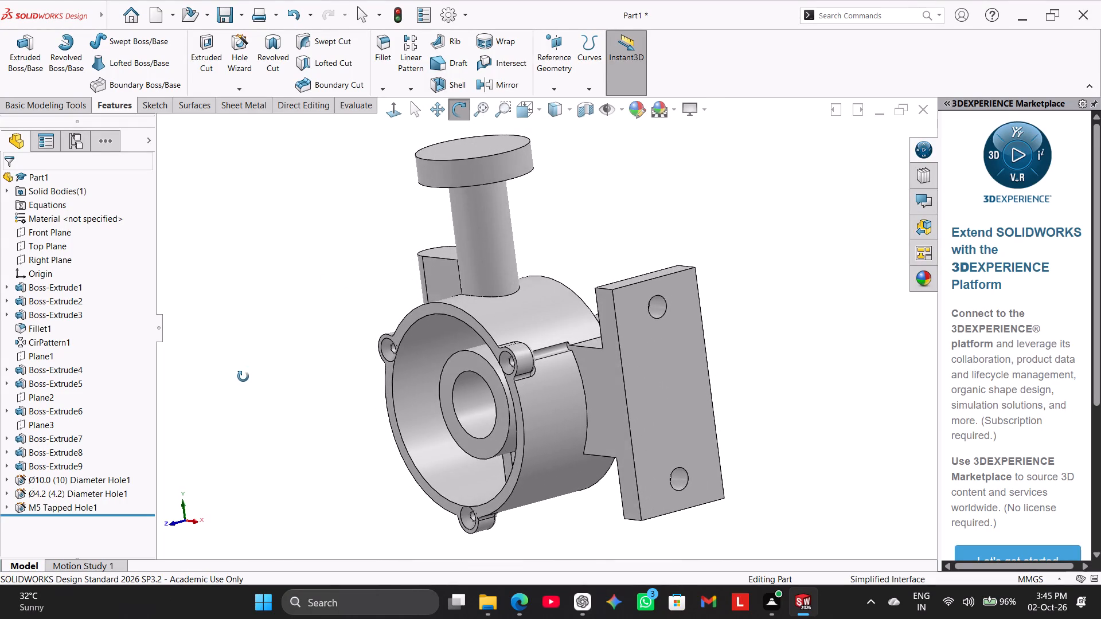
# Examine the part's interior and lobe holes in a temporary section view, trying an 8 mm Front Plane offset and the Right Plane.
pyautogui.moveTo(243, 377); pyautogui.dragTo(227, 384, button='middle')
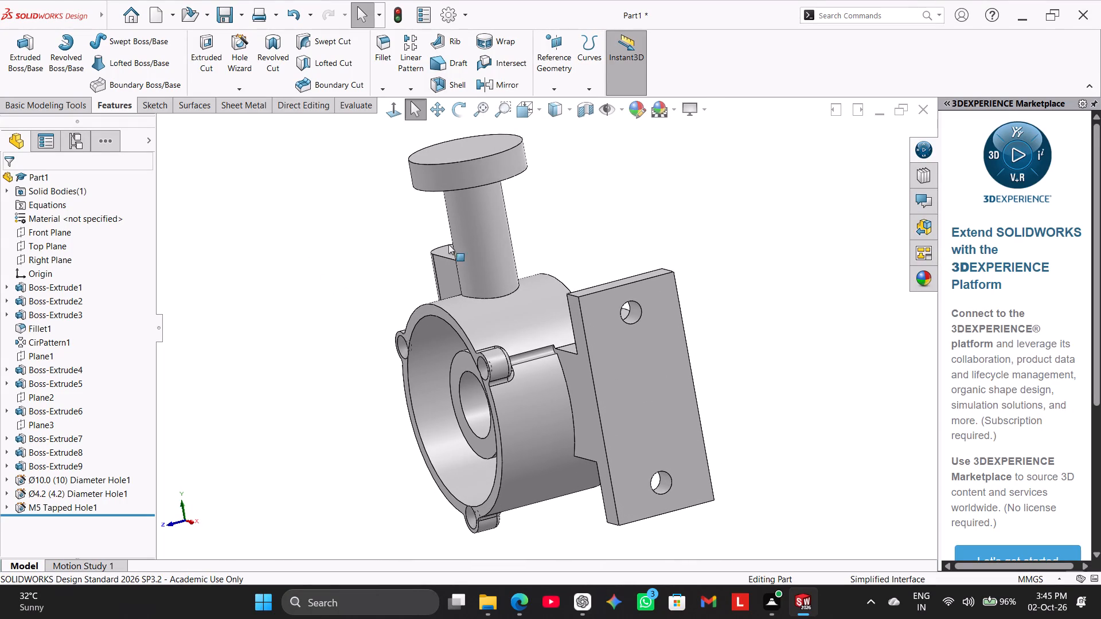
pyautogui.click(581, 110)
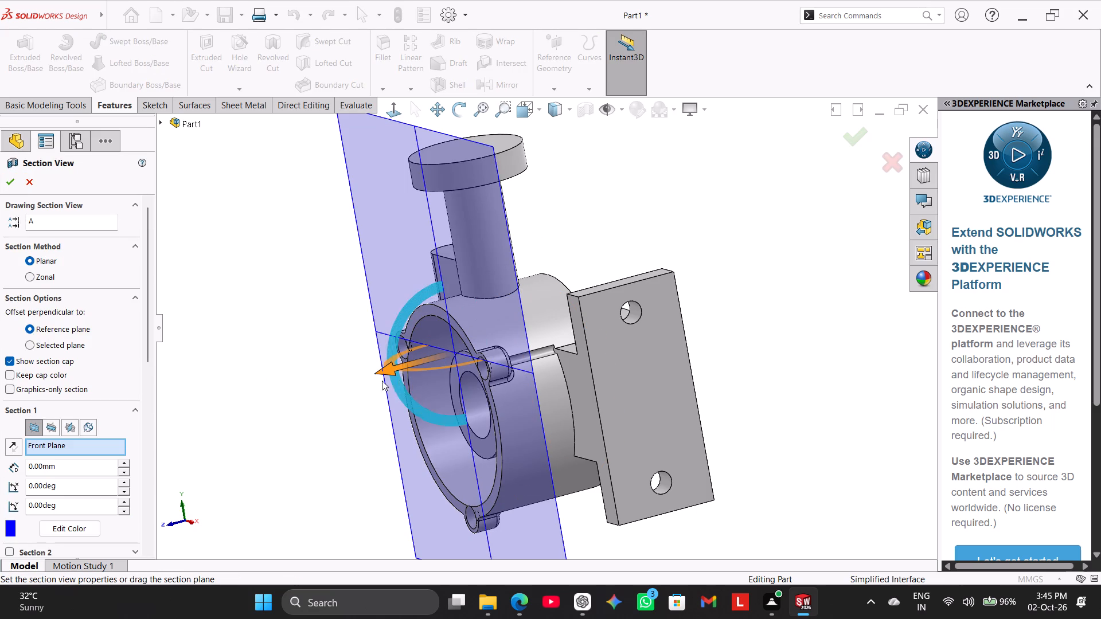
pyautogui.moveTo(384, 371); pyautogui.dragTo(404, 370)
pyautogui.moveTo(380, 377); pyautogui.dragTo(389, 379, button='middle')
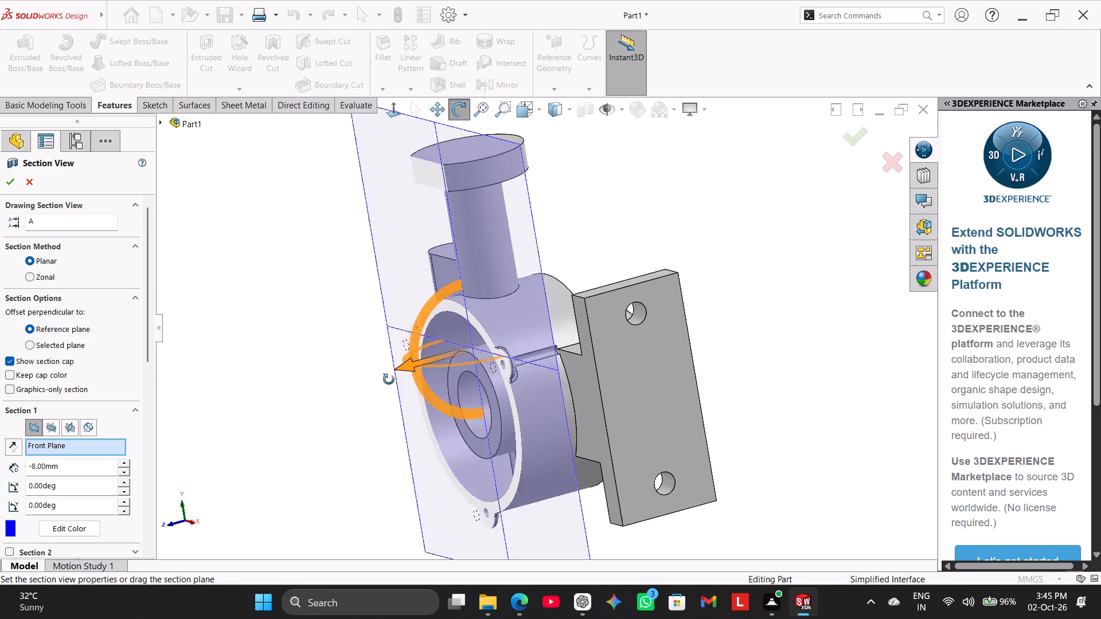
pyautogui.moveTo(389, 379); pyautogui.dragTo(451, 384, button='middle')
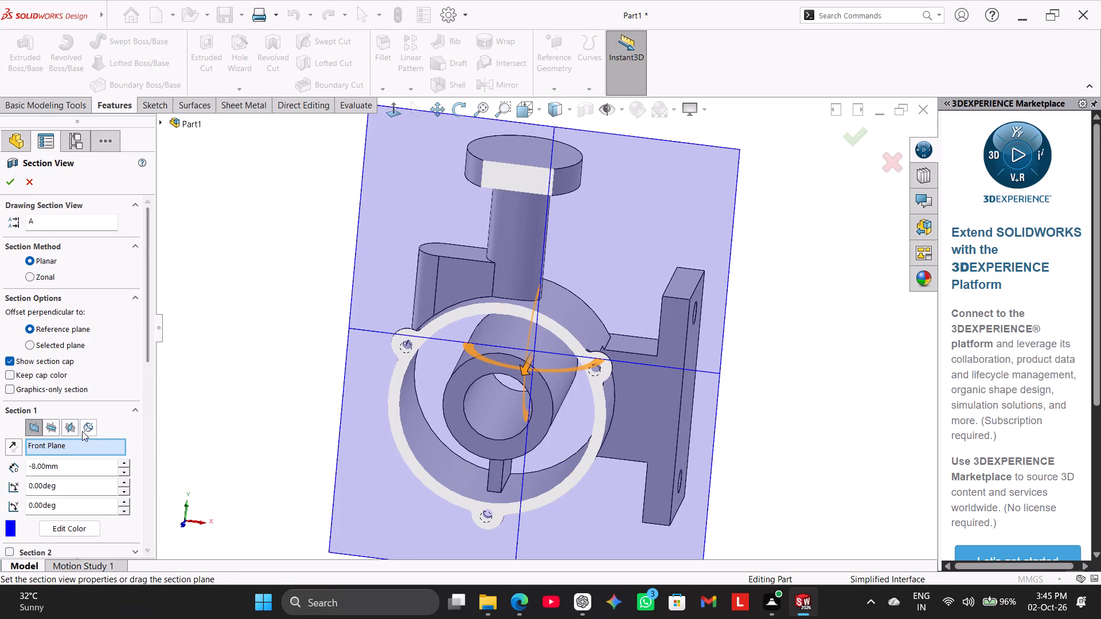
pyautogui.click(74, 428)
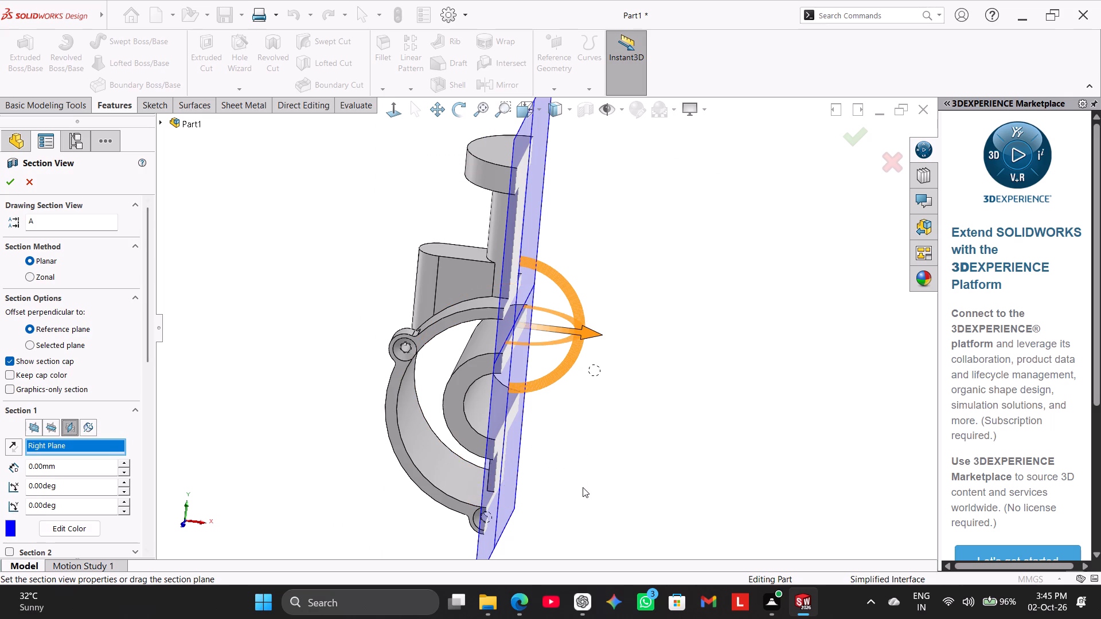
pyautogui.moveTo(583, 487); pyautogui.dragTo(482, 449, button='middle')
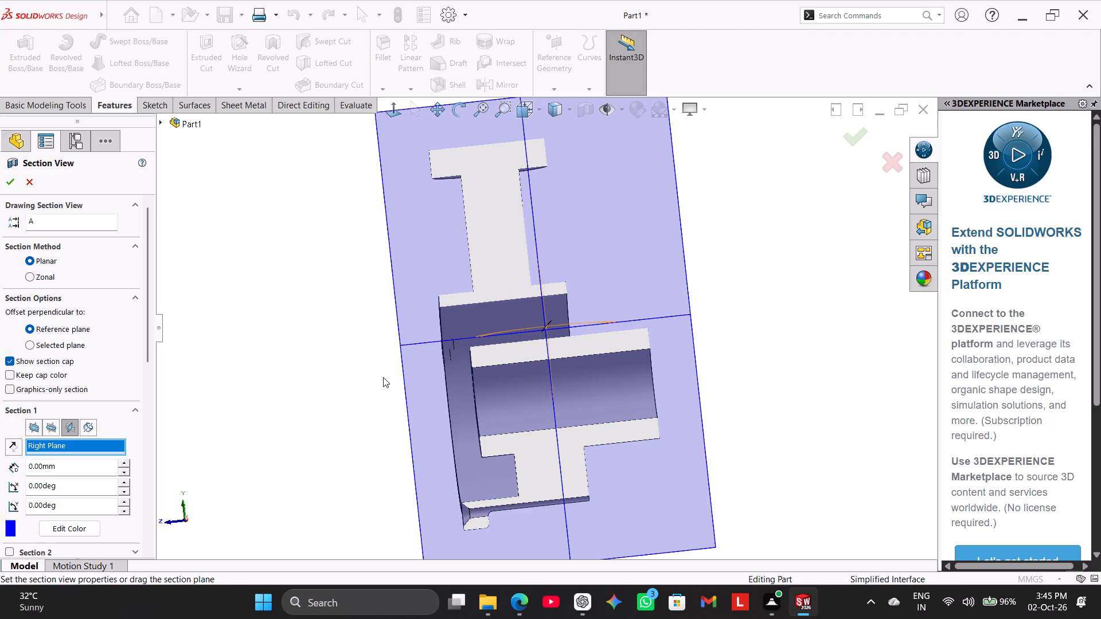
pyautogui.moveTo(376, 411); pyautogui.dragTo(397, 412, button='middle')
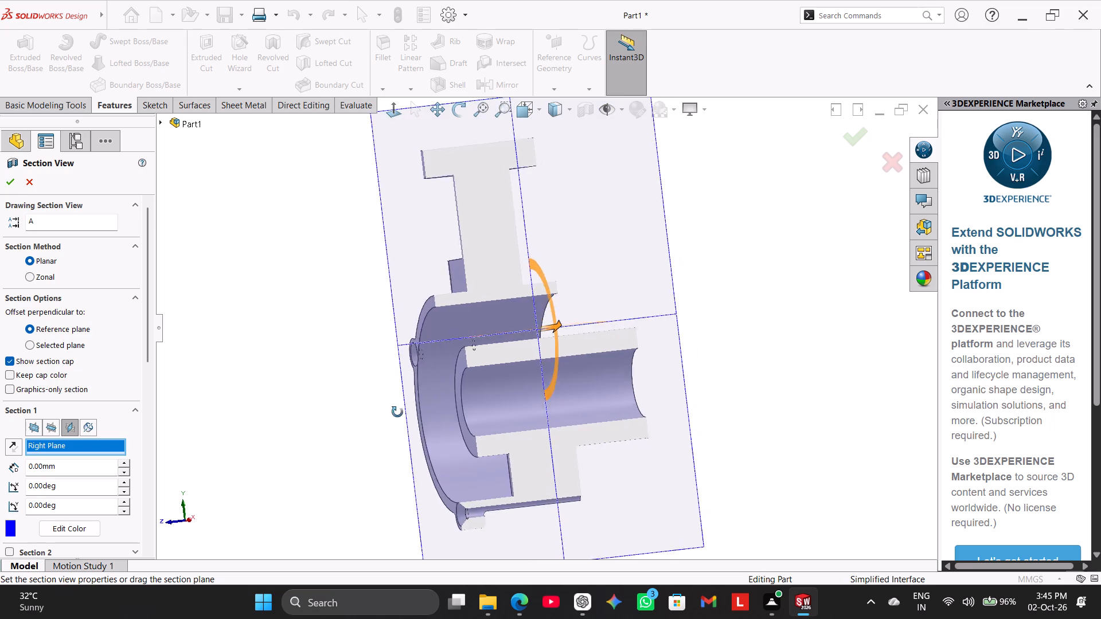
pyautogui.moveTo(397, 412); pyautogui.dragTo(426, 447, button='middle')
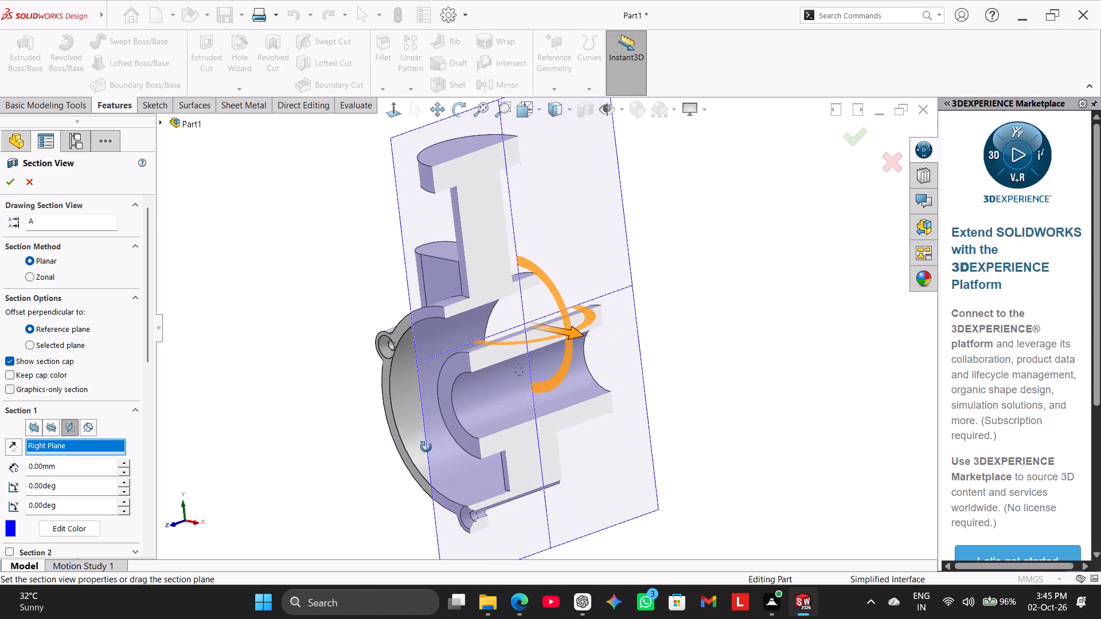
pyautogui.moveTo(426, 447); pyautogui.dragTo(376, 430, button='middle')
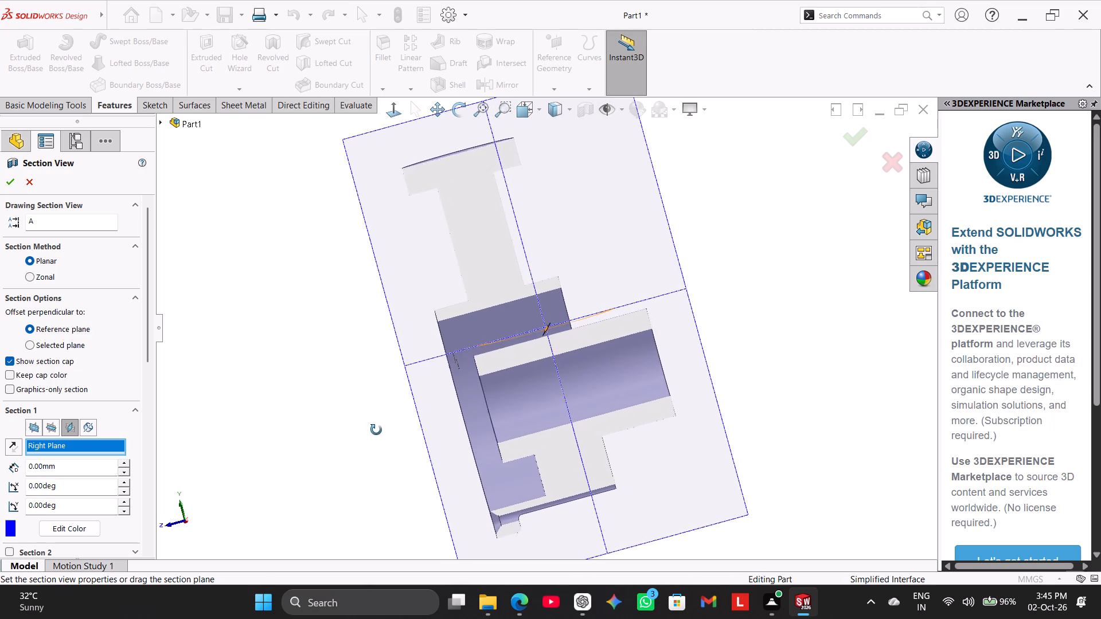
pyautogui.moveTo(376, 430); pyautogui.dragTo(394, 403, button='middle')
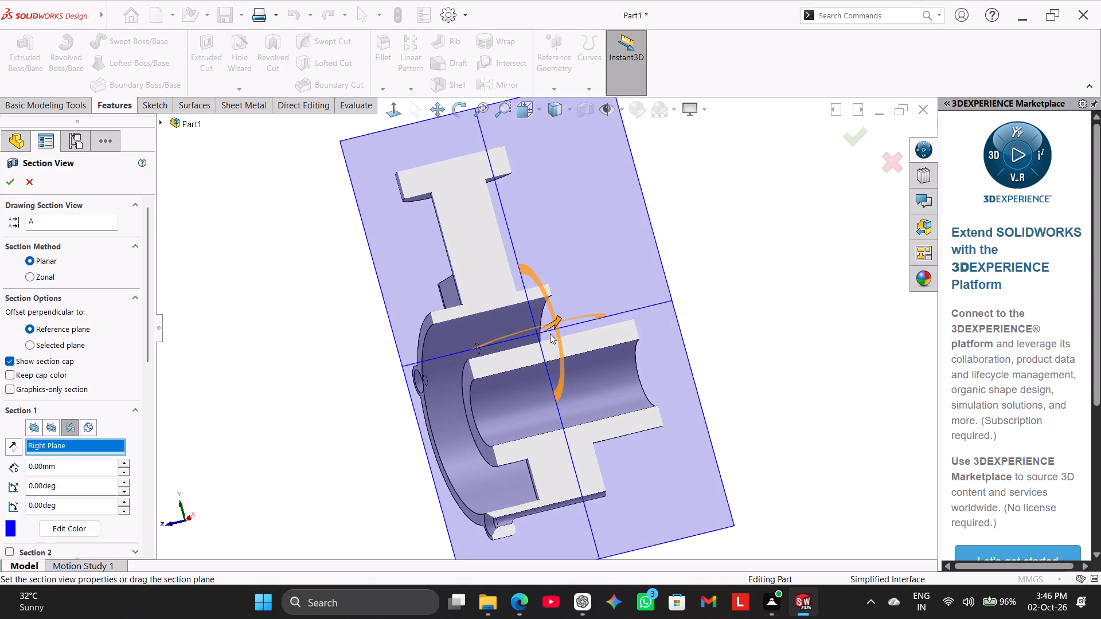
pyautogui.click(553, 326)
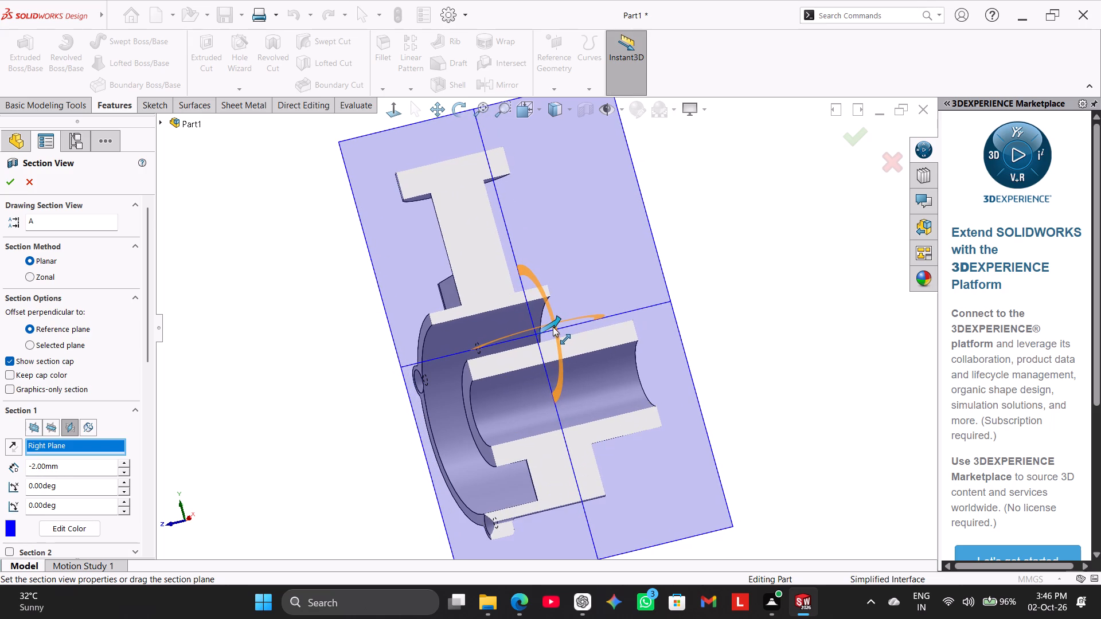
pyautogui.moveTo(399, 486); pyautogui.dragTo(378, 450, button='middle')
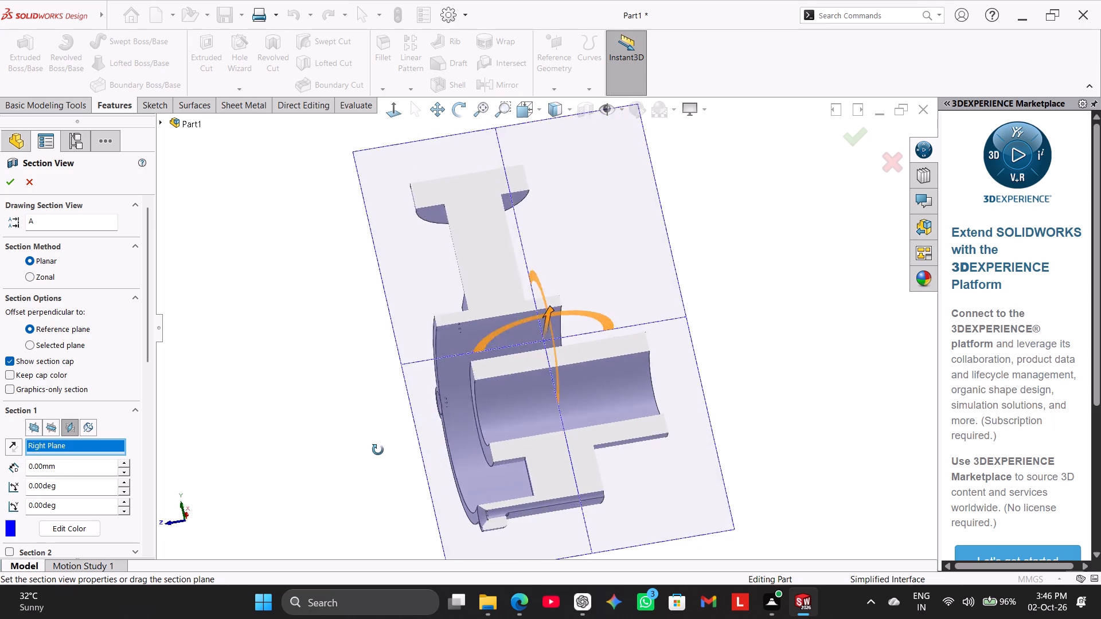
pyautogui.moveTo(378, 450); pyautogui.dragTo(321, 429, button='middle')
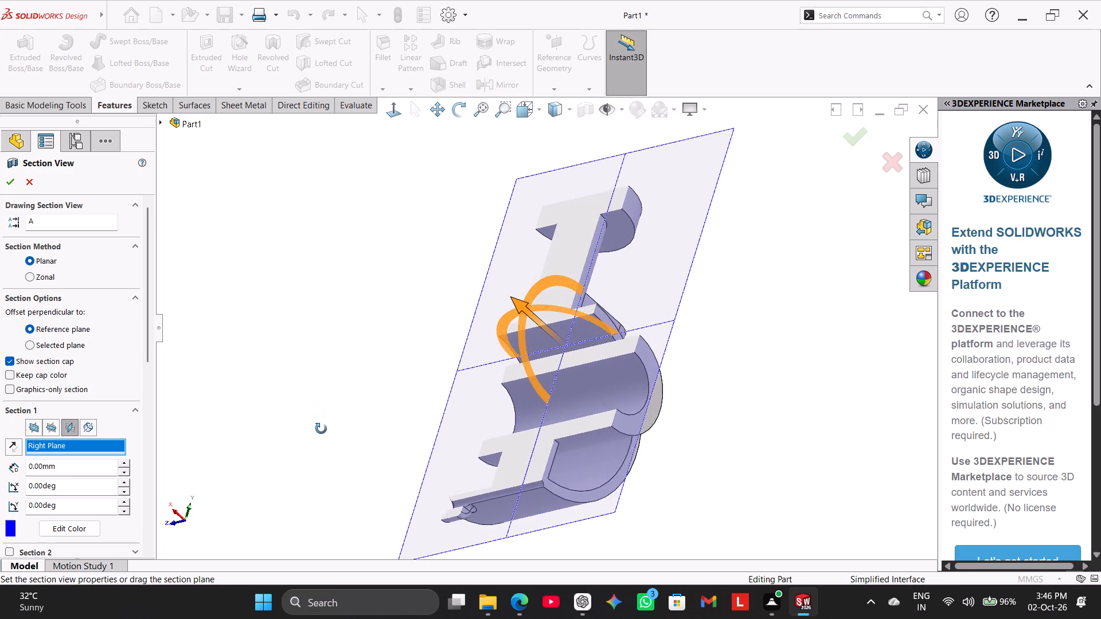
pyautogui.moveTo(321, 429); pyautogui.dragTo(373, 491, button='middle')
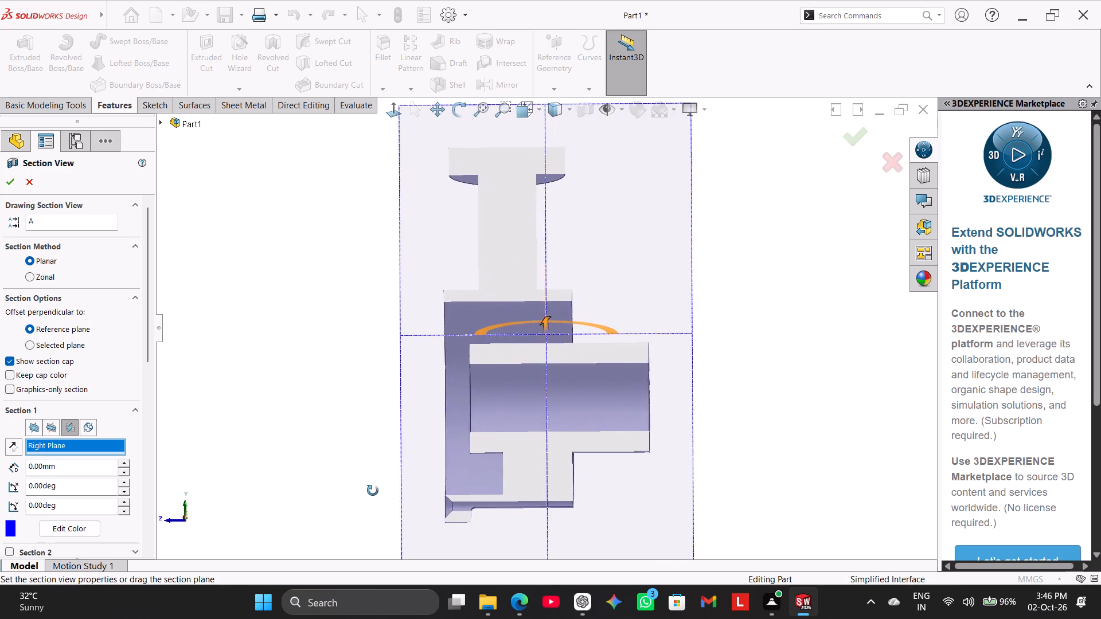
pyautogui.moveTo(373, 491); pyautogui.dragTo(378, 499, button='middle')
pyautogui.click(34, 183)
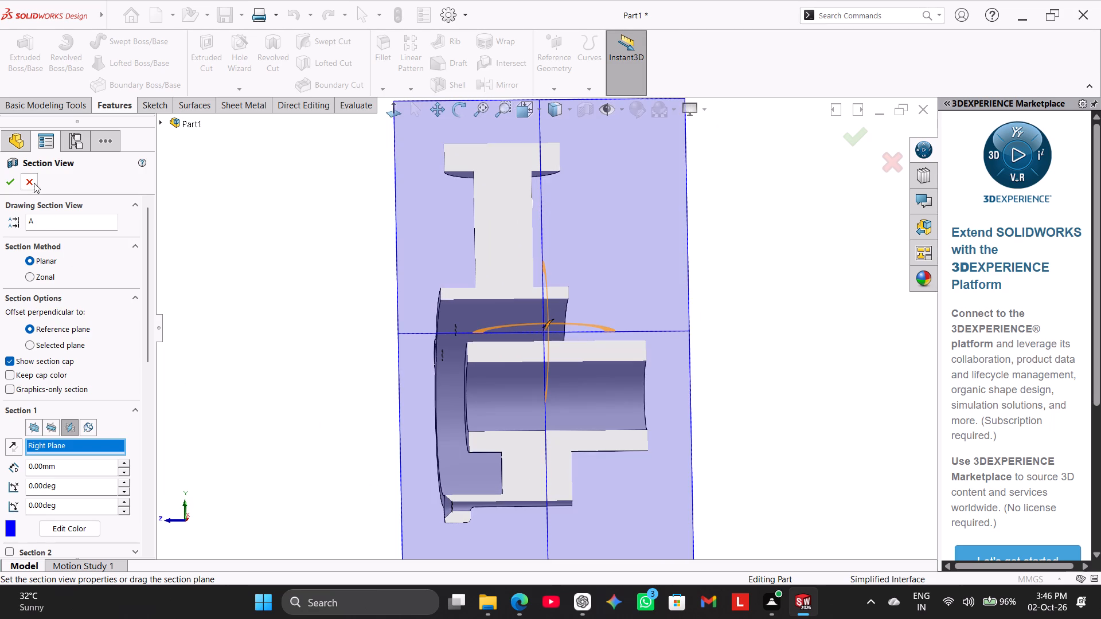
pyautogui.click(303, 375)
# Change the 4.2 mm lobe holes' end condition to Blind with a depth of 8 mm.
pyautogui.moveTo(332, 413); pyautogui.dragTo(262, 374, button='middle')
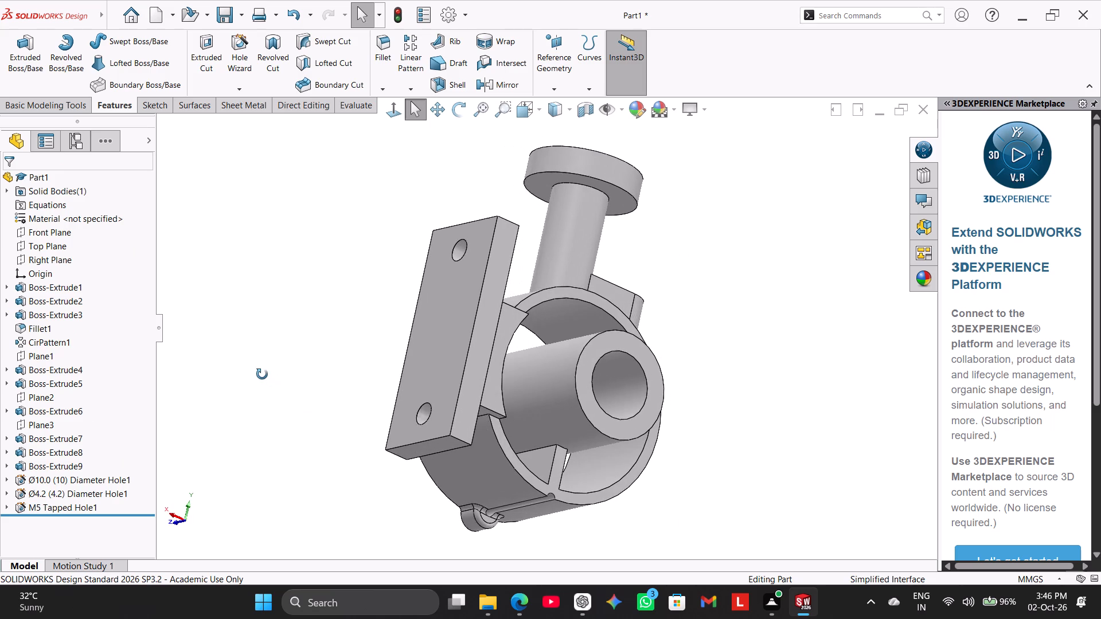
pyautogui.moveTo(262, 374); pyautogui.dragTo(260, 298, button='middle')
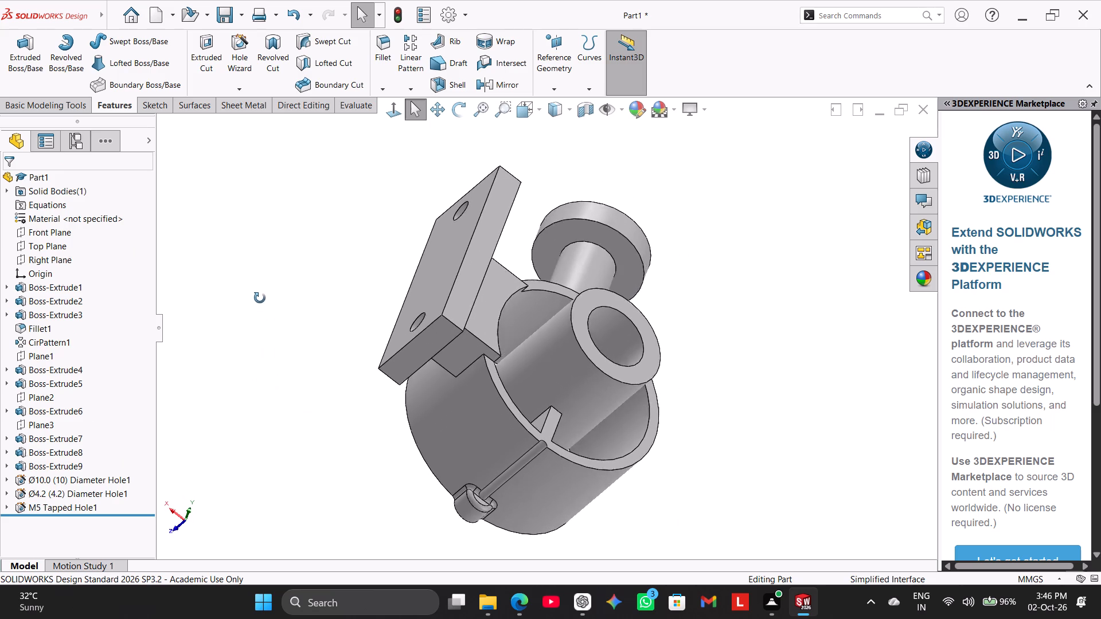
pyautogui.moveTo(260, 298); pyautogui.dragTo(249, 295, button='middle')
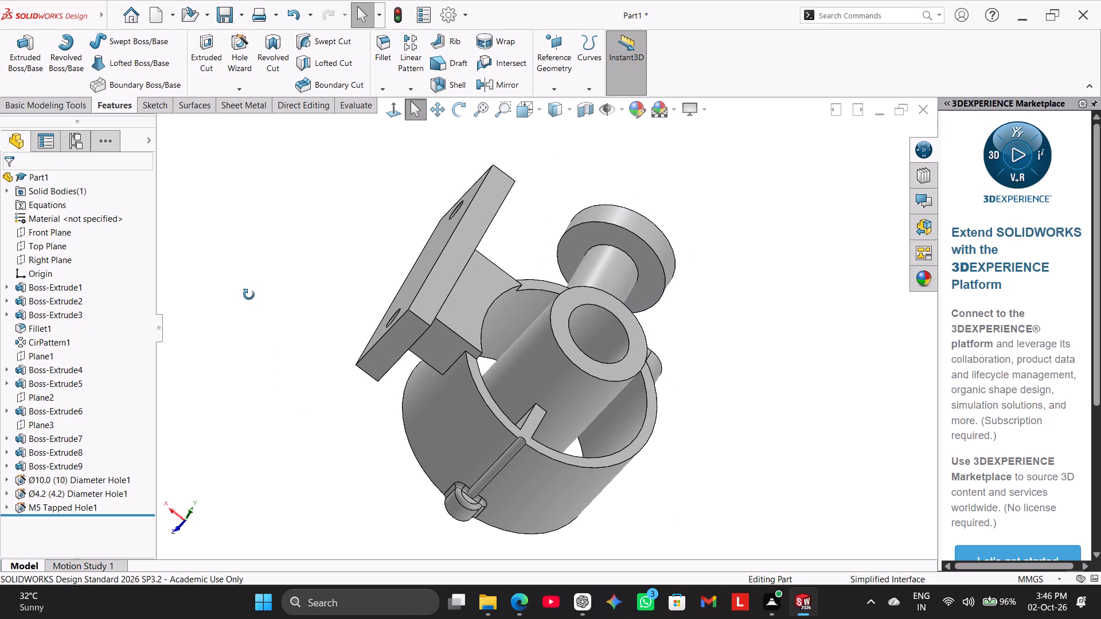
pyautogui.moveTo(249, 295); pyautogui.dragTo(292, 359, button='middle')
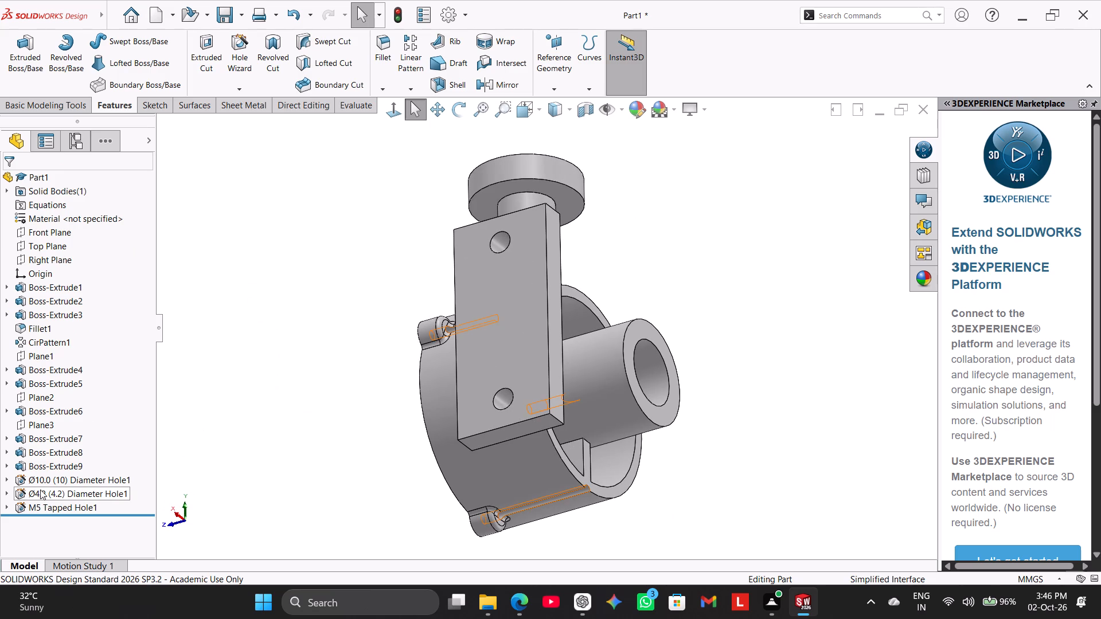
pyautogui.rightClick(91, 494)
pyautogui.click(107, 336)
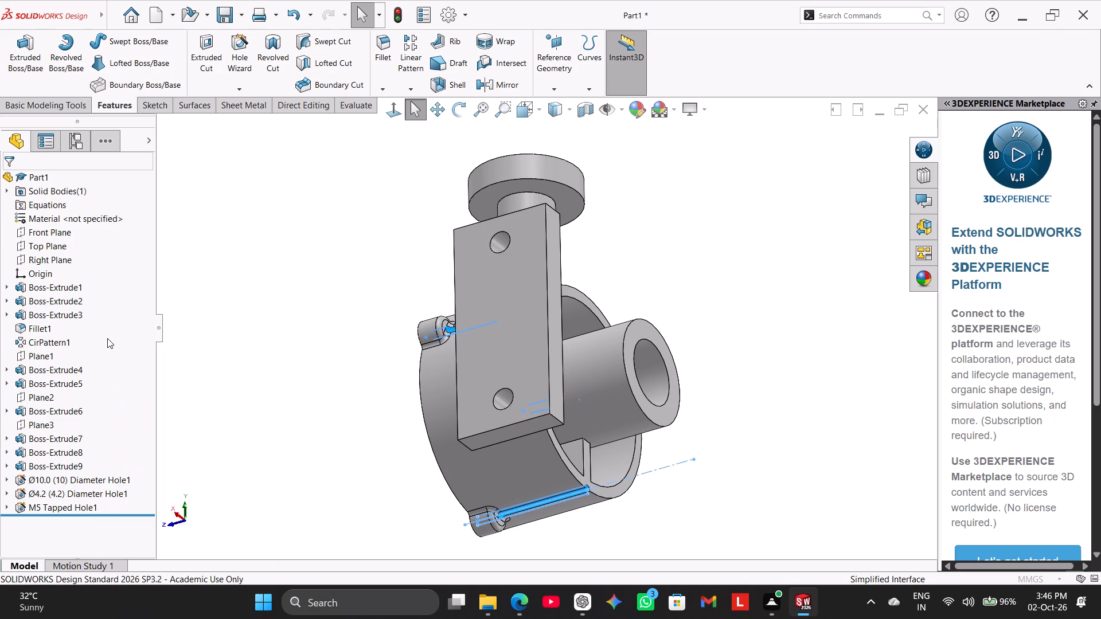
pyautogui.scroll(-1, 84, 505)
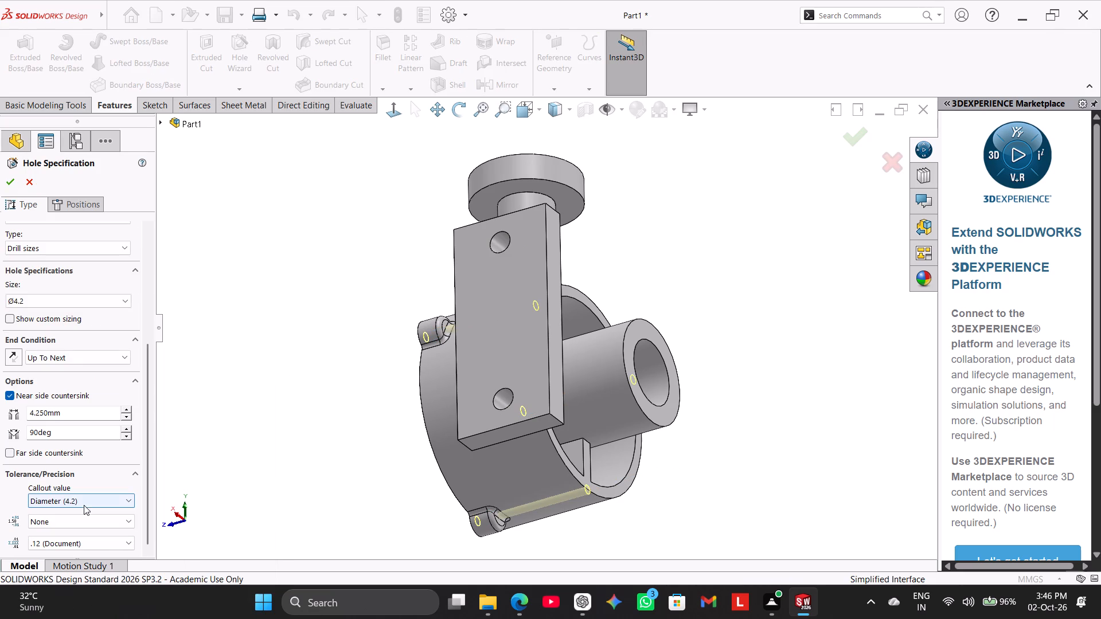
pyautogui.click(55, 363)
pyautogui.click(56, 372)
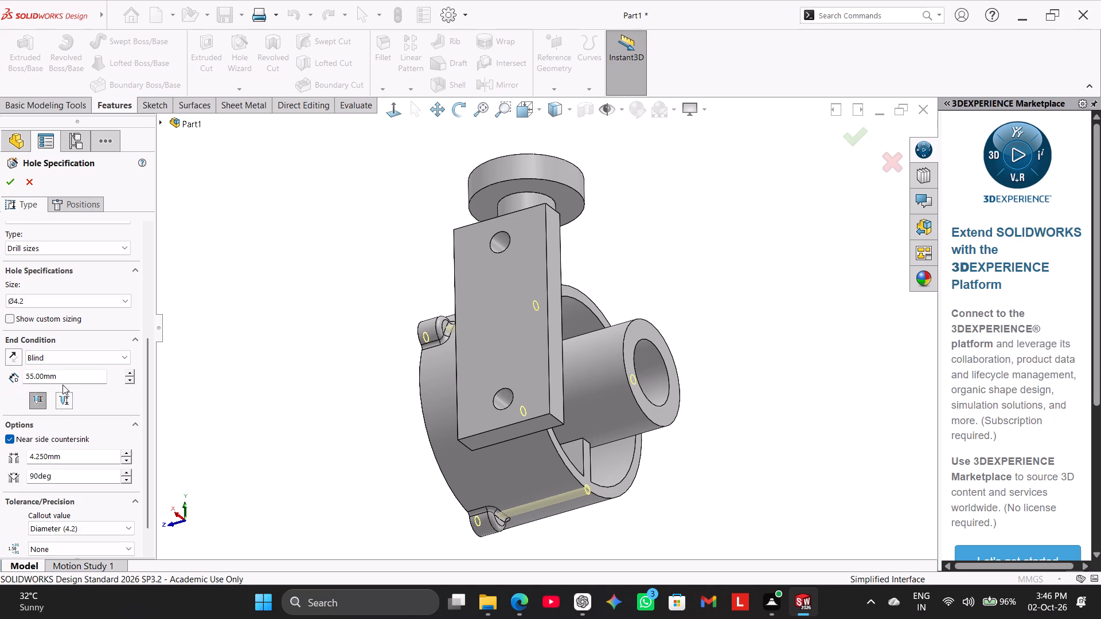
pyautogui.doubleClick(63, 378)
pyautogui.press('8')
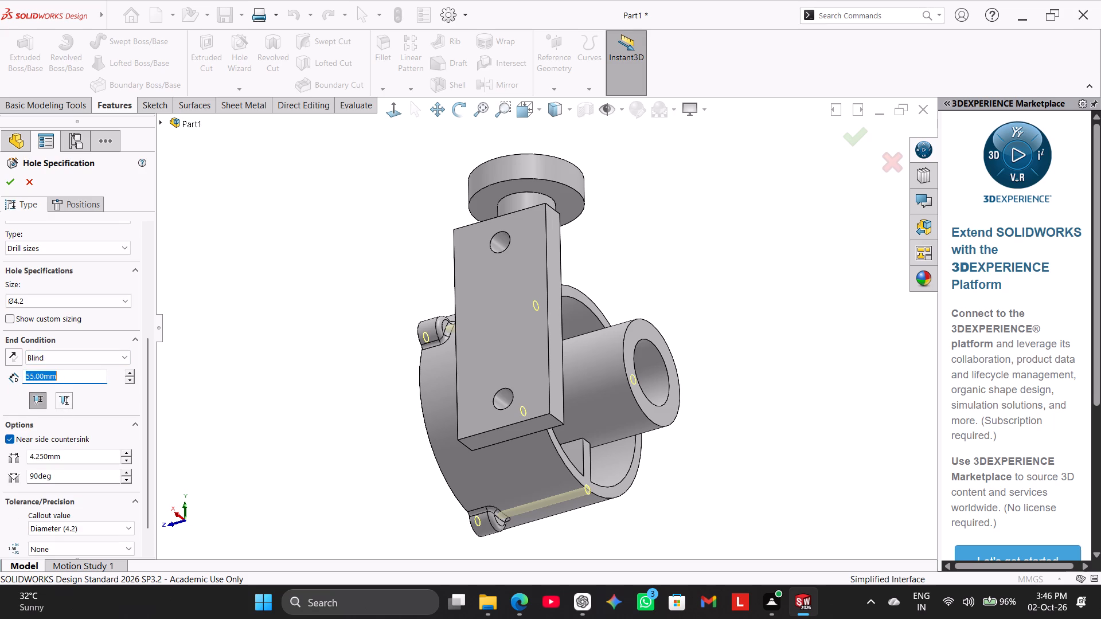
pyautogui.press('Return')
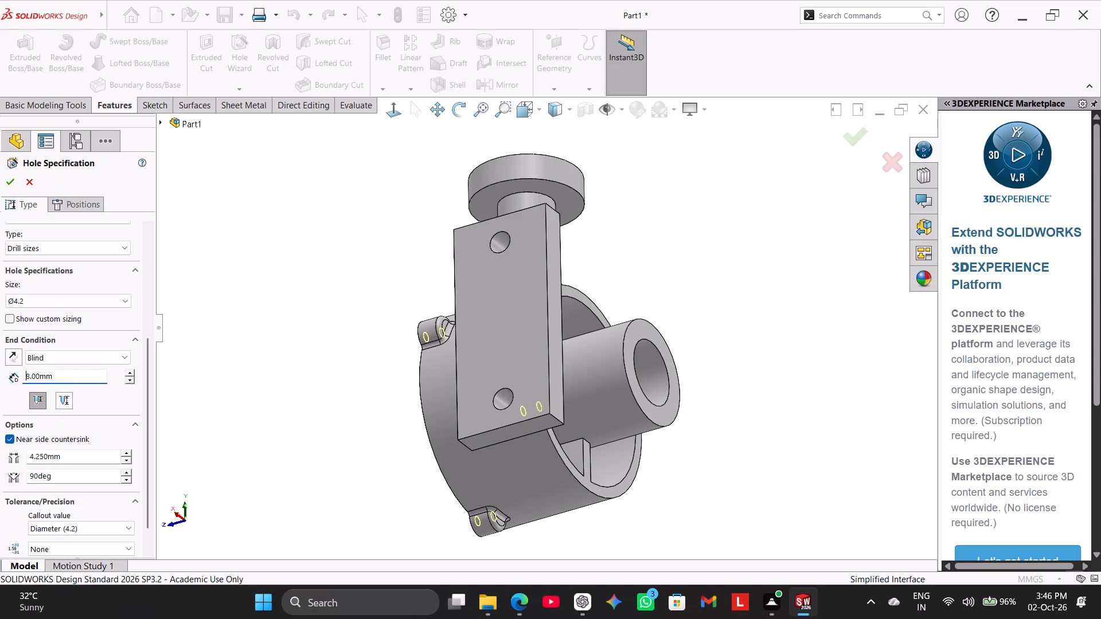
pyautogui.click(13, 181)
pyautogui.click(300, 374)
# Change the M5 bottoming tapped holes in the lobes to the Straight Pipe Tapped hole type, size G1/16.
pyautogui.moveTo(320, 414); pyautogui.dragTo(409, 406, button='middle')
pyautogui.rightClick(73, 506)
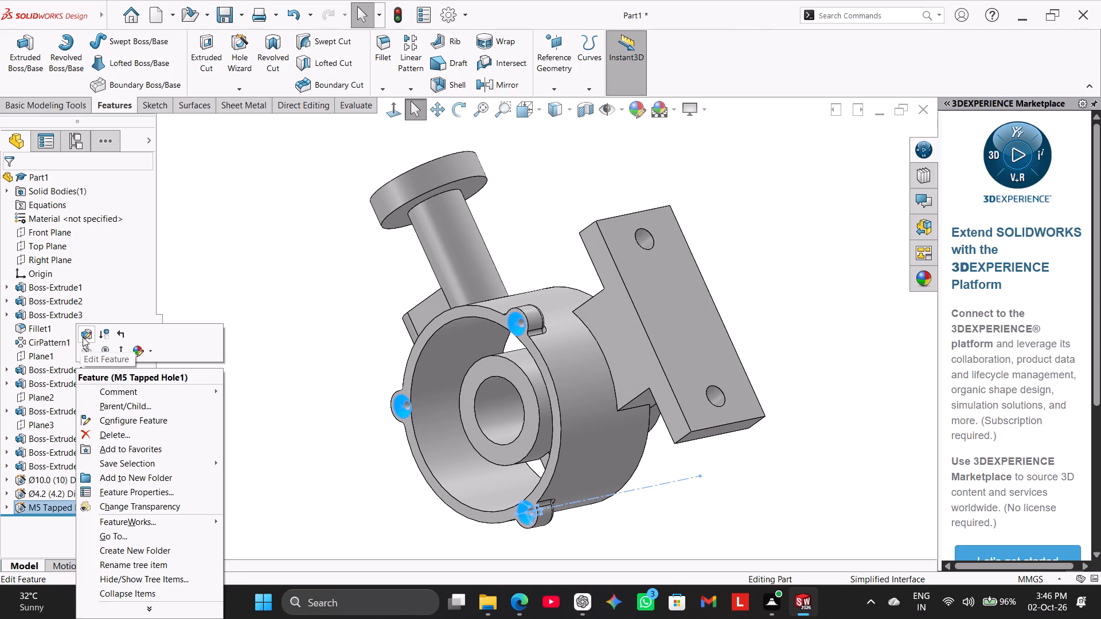
pyautogui.click(85, 332)
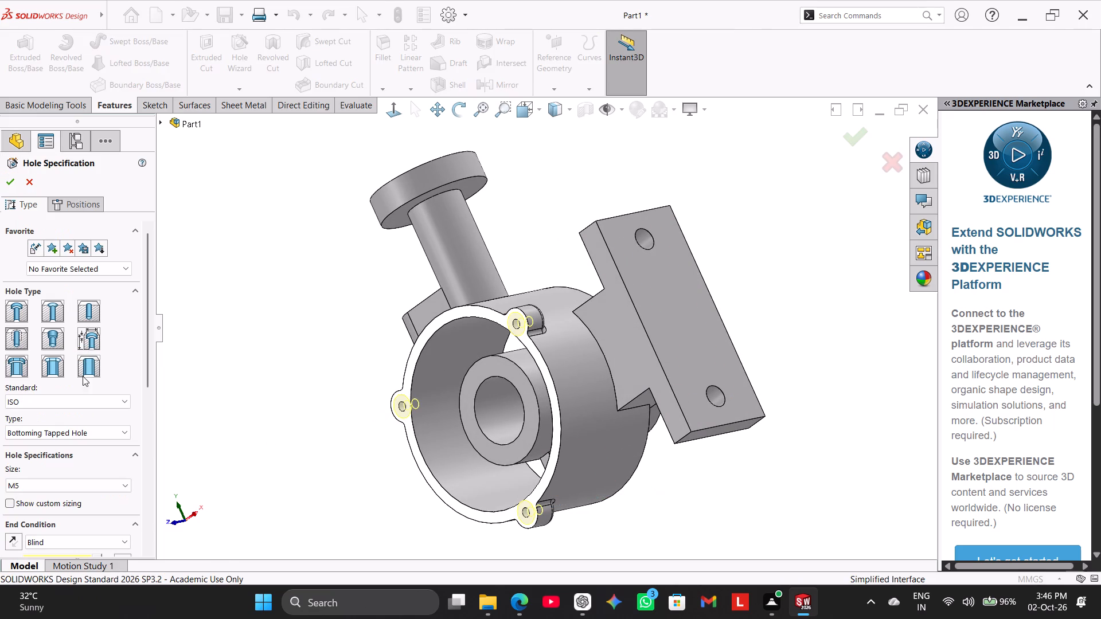
pyautogui.click(88, 430)
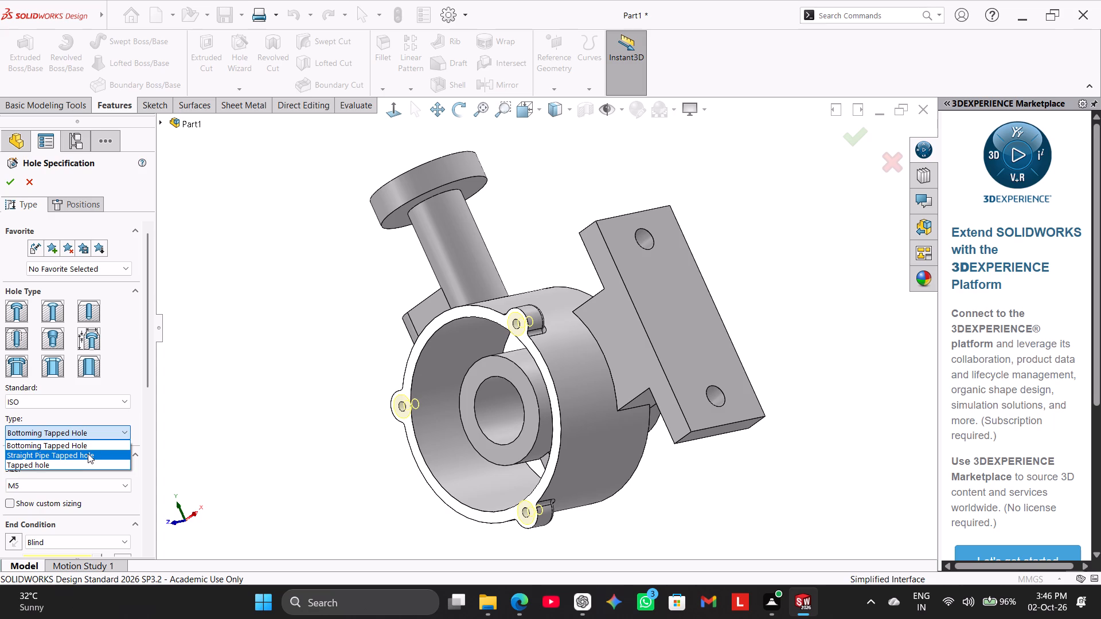
pyautogui.click(88, 453)
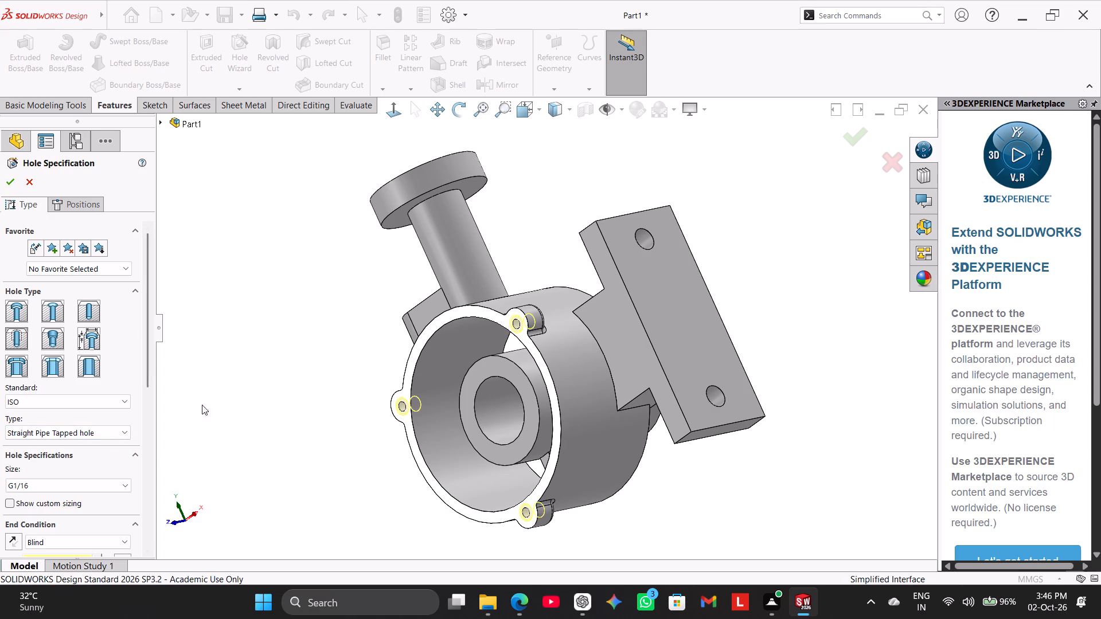
pyautogui.click(7, 186)
pyautogui.click(208, 411)
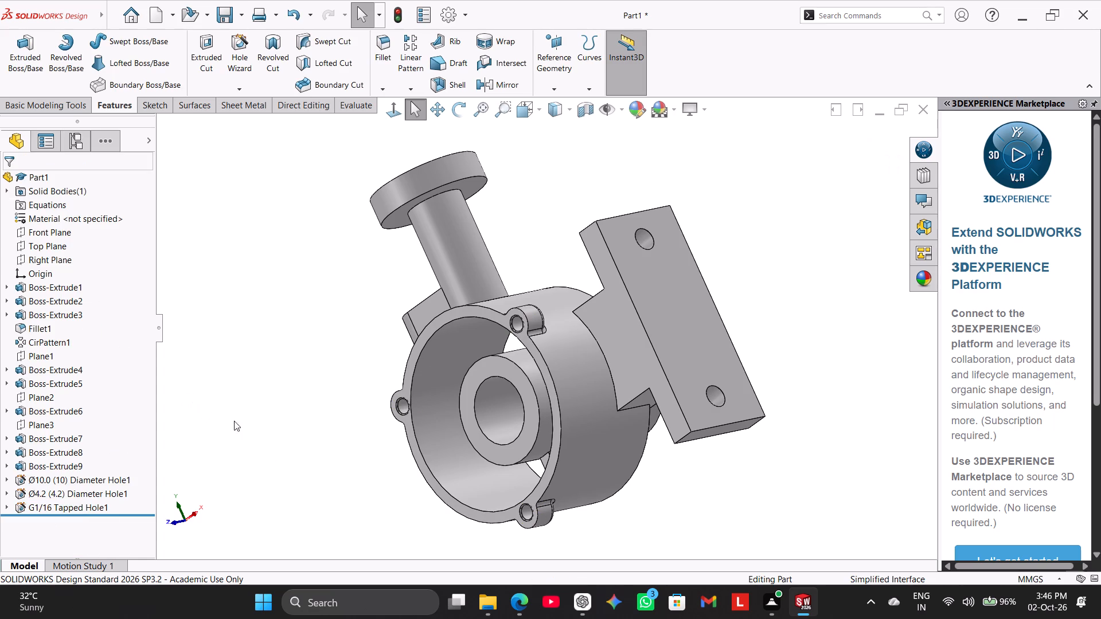
# Apply a section view along the Right Plane at zero offset and show the cut part in isometric orientation.
pyautogui.moveTo(258, 429); pyautogui.dragTo(239, 438, button='middle')
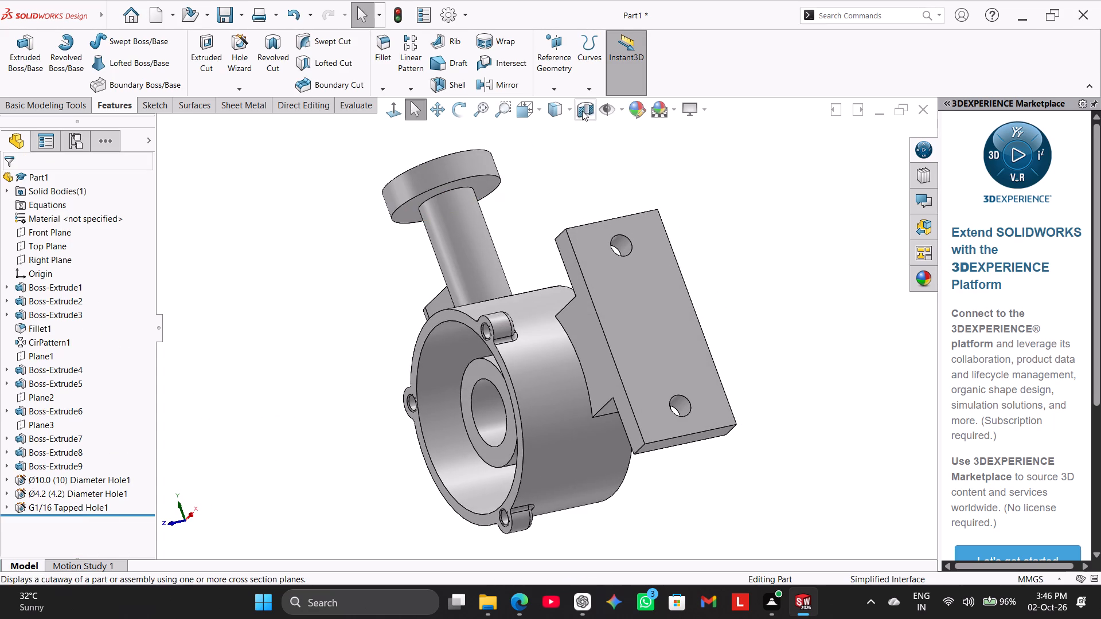
pyautogui.click(582, 111)
pyautogui.click(70, 424)
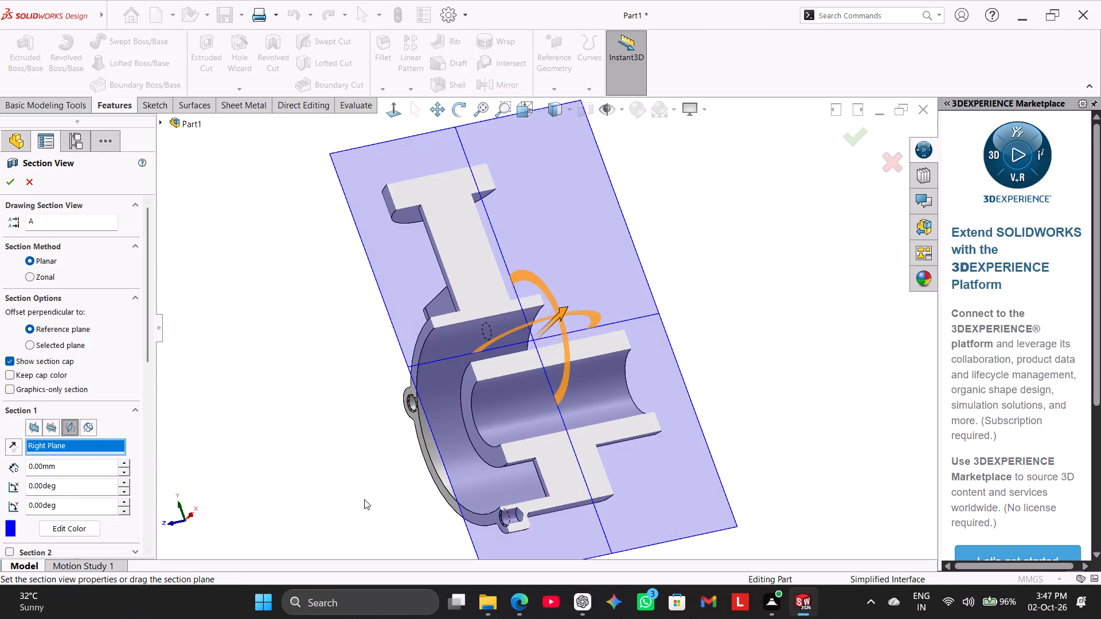
pyautogui.moveTo(373, 537); pyautogui.dragTo(352, 556, button='middle')
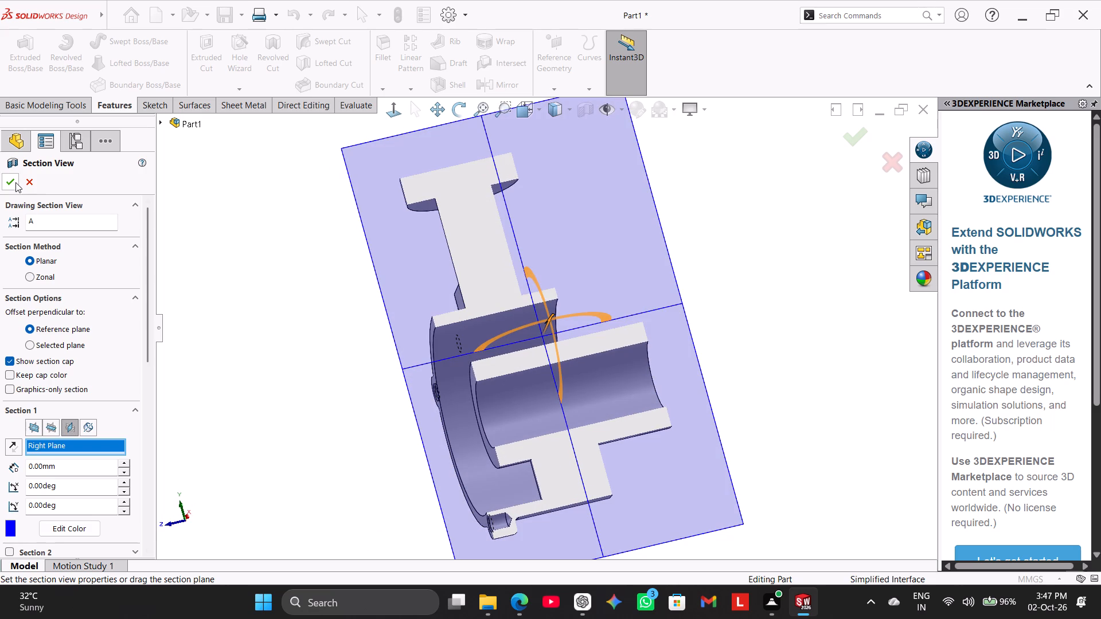
pyautogui.click(15, 182)
pyautogui.click(311, 359)
pyautogui.moveTo(309, 366); pyautogui.dragTo(382, 301, button='right')
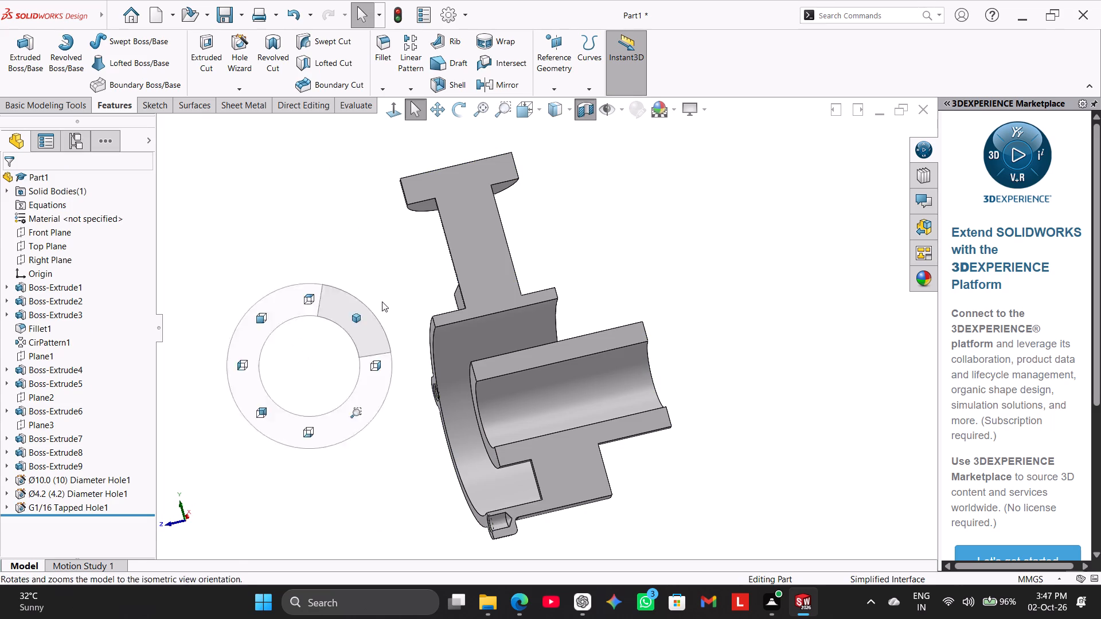
pyautogui.moveTo(382, 301); pyautogui.dragTo(450, 257, button='right')
pyautogui.click(338, 362)
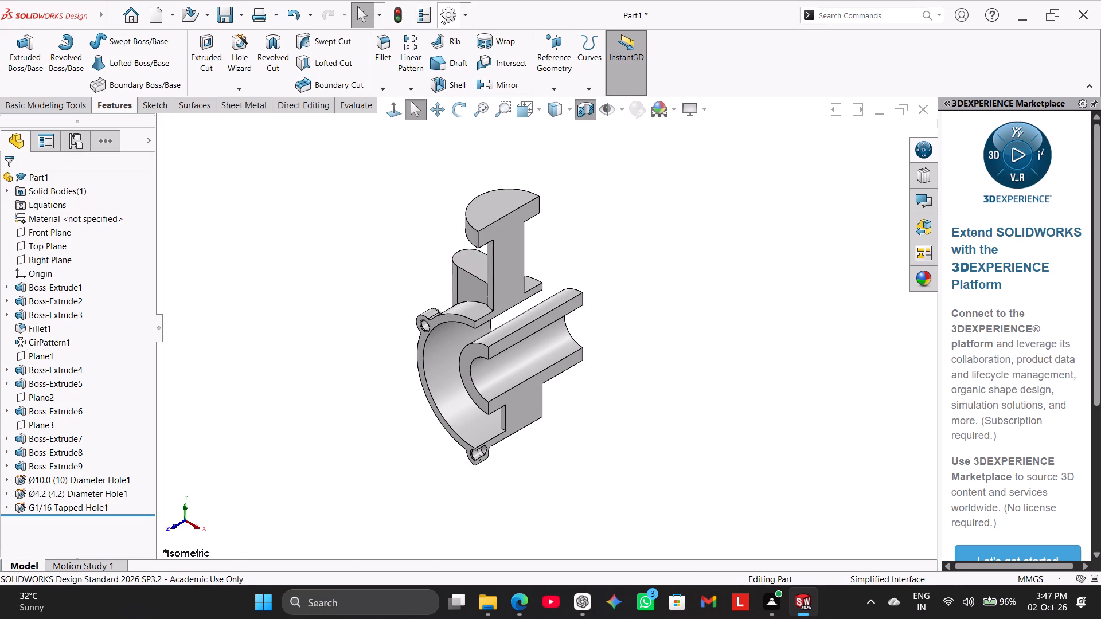
# Turn on shaded cosmetic threads in the document's detailing properties.
pyautogui.click(441, 14)
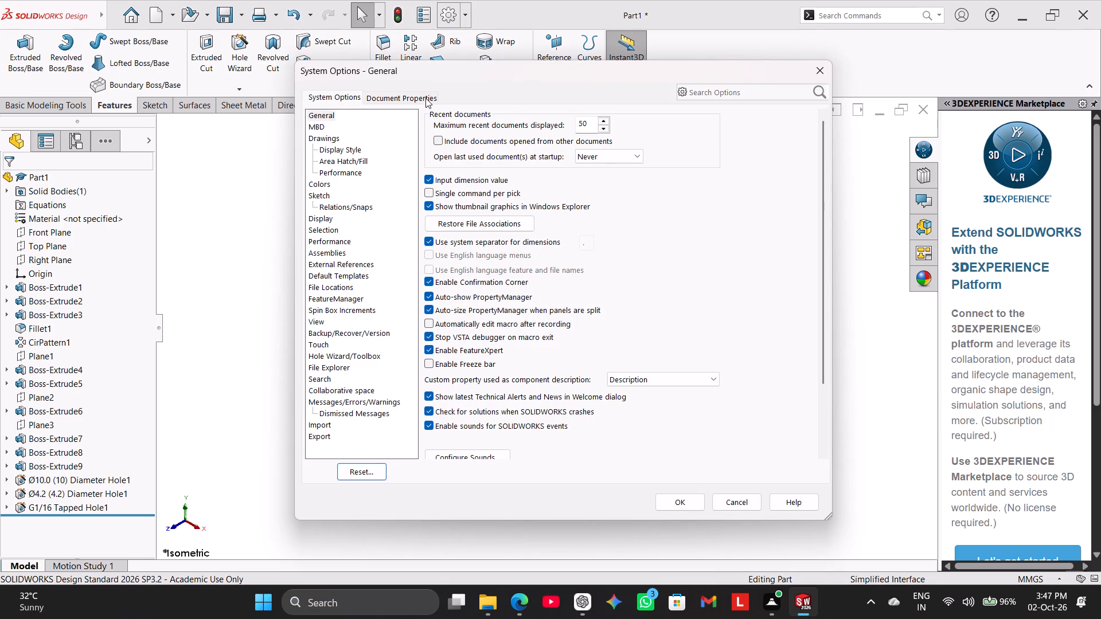
pyautogui.click(425, 98)
pyautogui.click(326, 186)
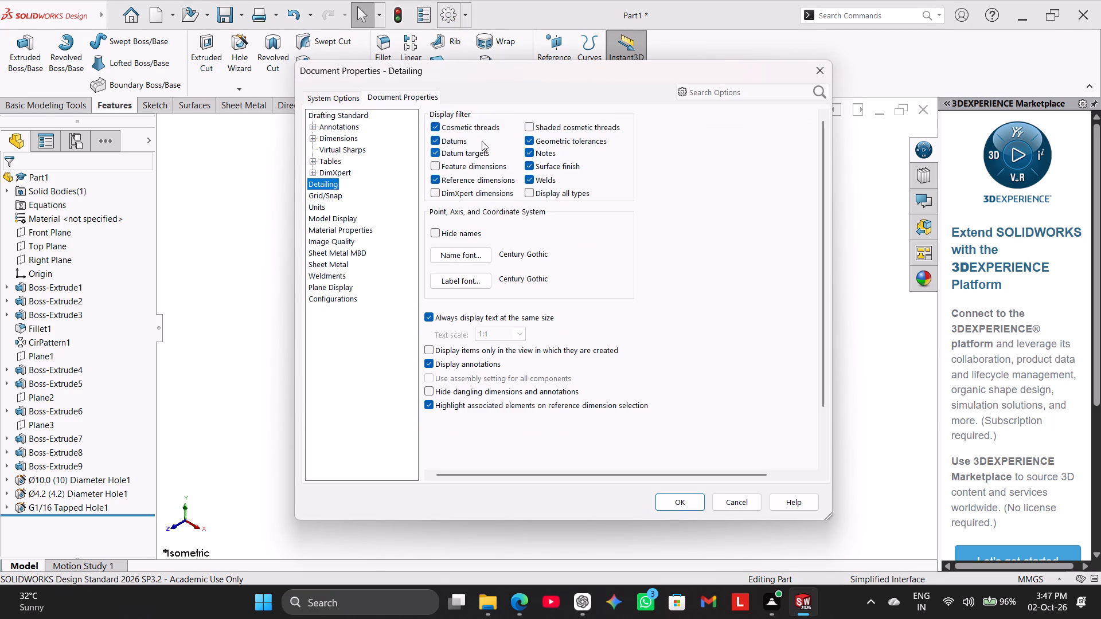
pyautogui.click(533, 126)
pyautogui.click(680, 502)
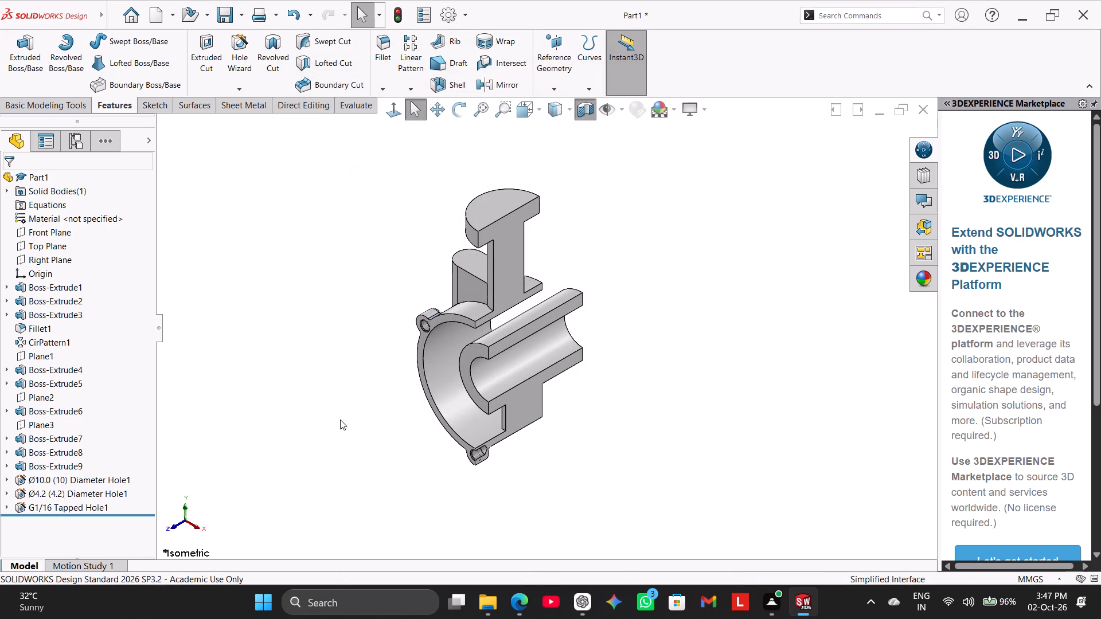
# Turn off the section view and show the whole part in isometric orientation.
pyautogui.moveTo(316, 408); pyautogui.dragTo(441, 305, button='right')
pyautogui.click(585, 108)
pyautogui.moveTo(345, 279); pyautogui.dragTo(487, 190, button='right')
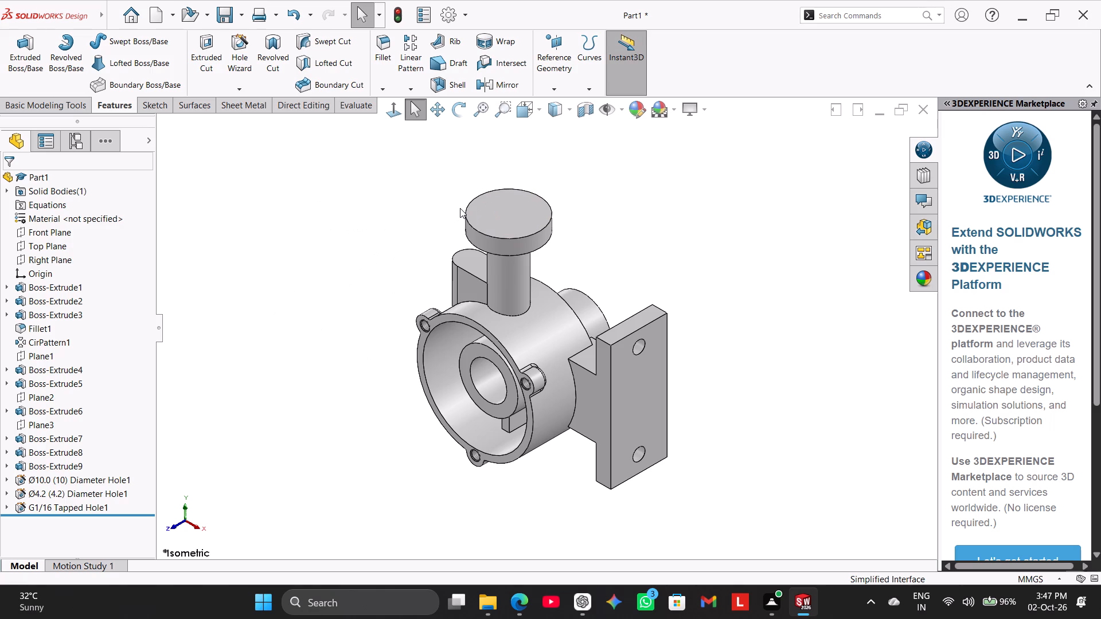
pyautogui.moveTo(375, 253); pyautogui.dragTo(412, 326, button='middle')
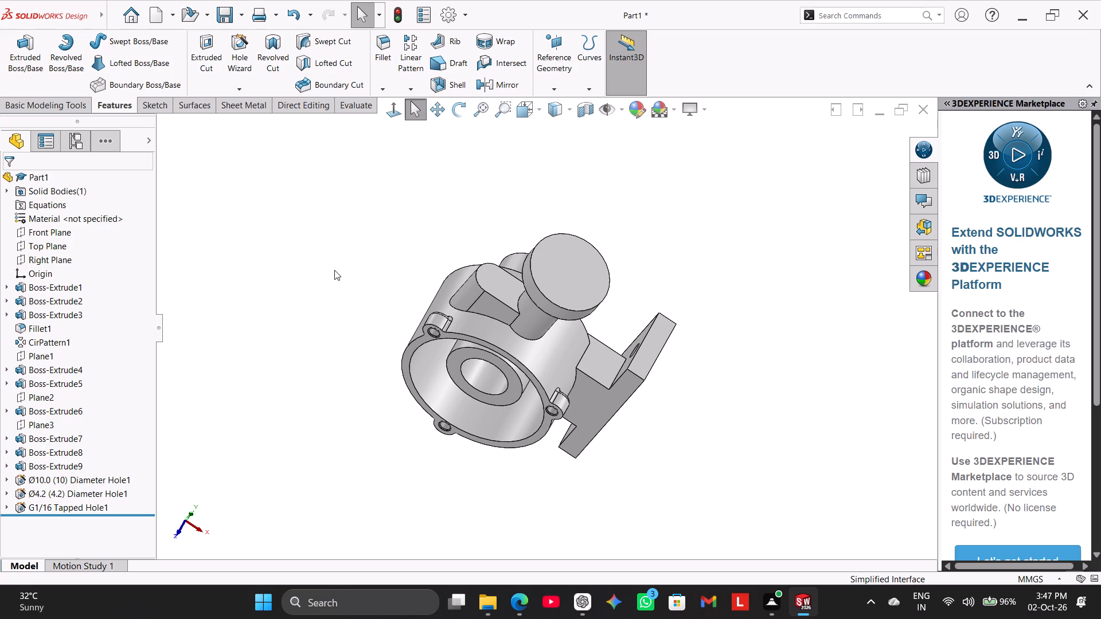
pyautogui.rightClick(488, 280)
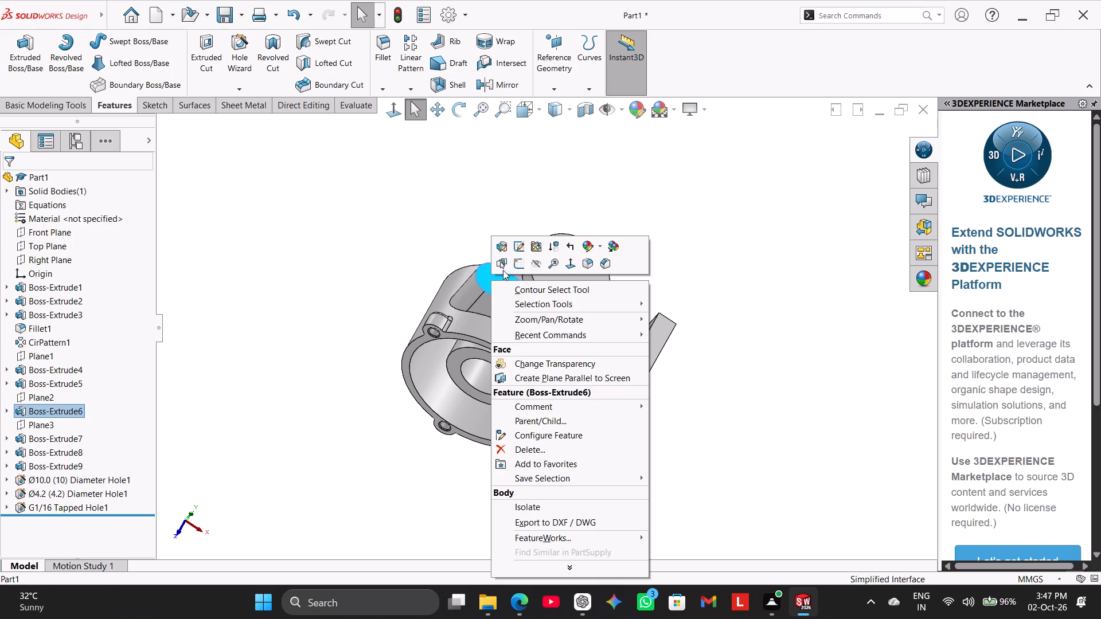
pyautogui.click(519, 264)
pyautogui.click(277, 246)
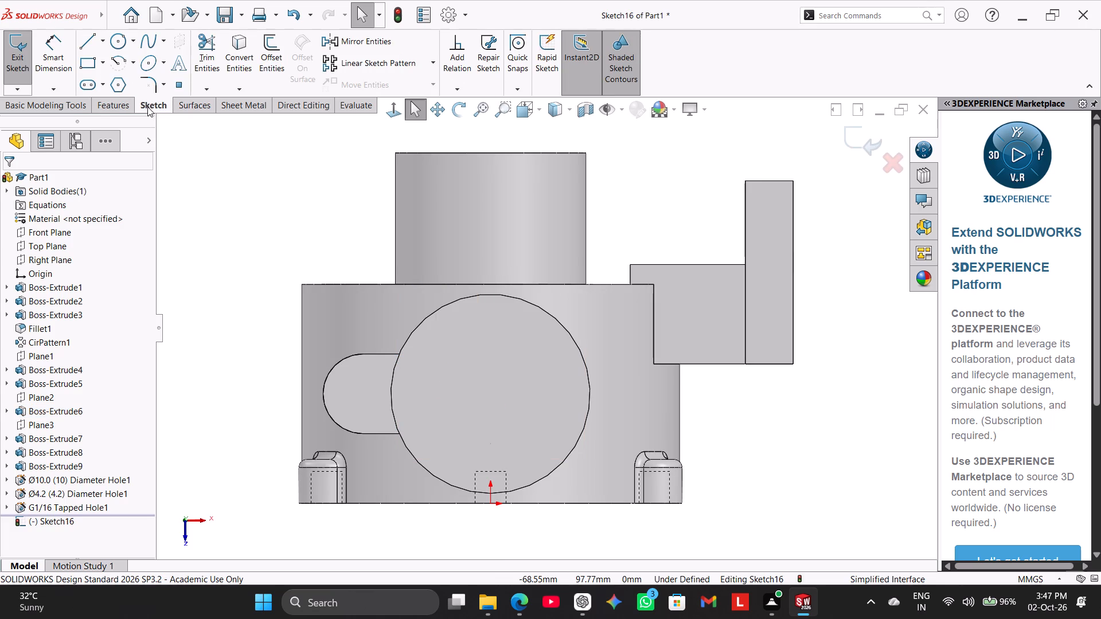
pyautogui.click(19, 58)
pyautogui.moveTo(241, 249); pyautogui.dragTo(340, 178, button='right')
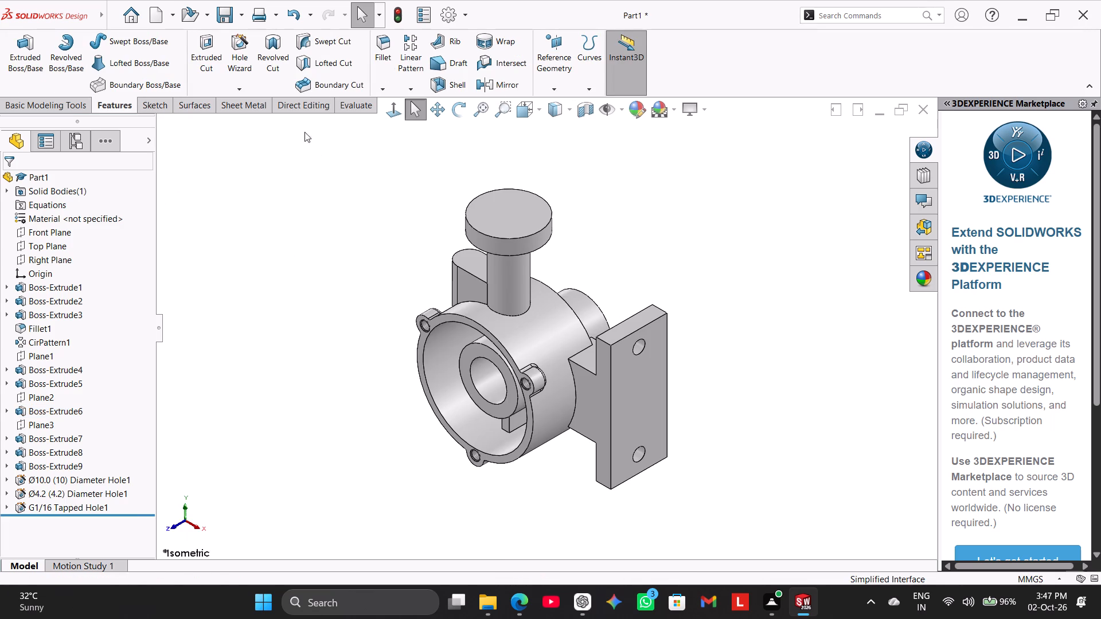
# Start a Hole Wizard plain hole to the ISO standard, with type Drill sizes and size Ø4.0.
pyautogui.click(236, 52)
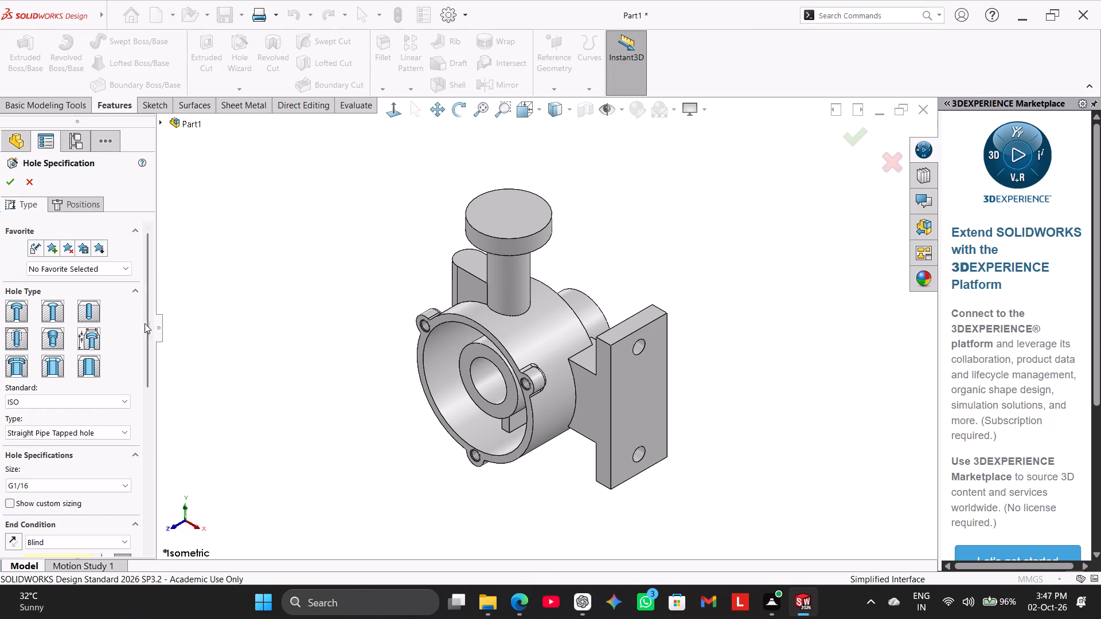
pyautogui.click(93, 312)
pyautogui.click(89, 432)
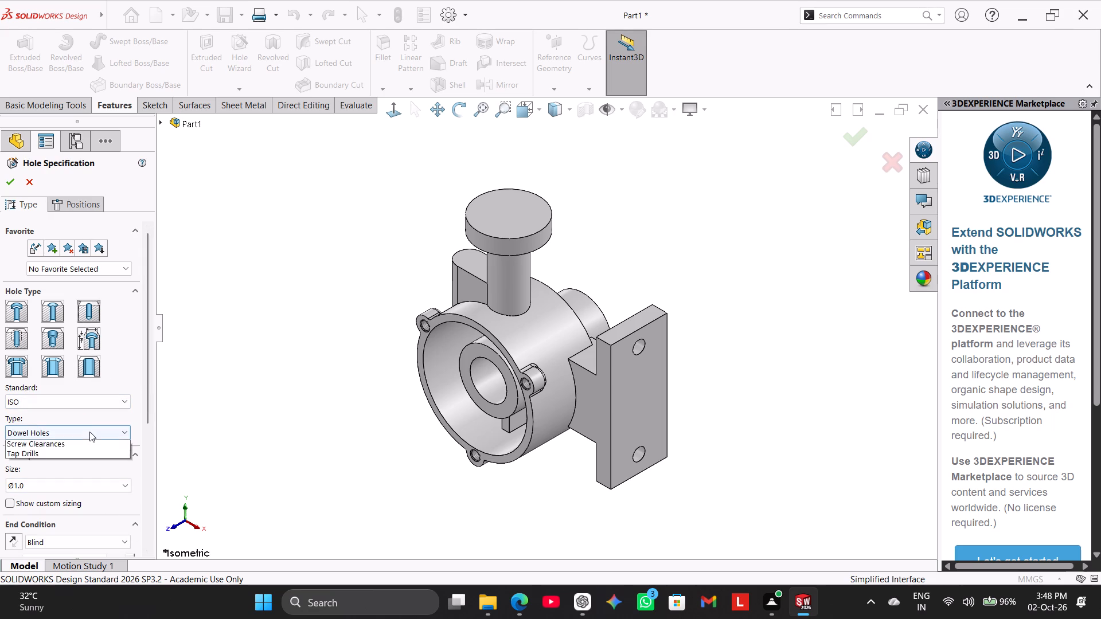
pyautogui.click(83, 451)
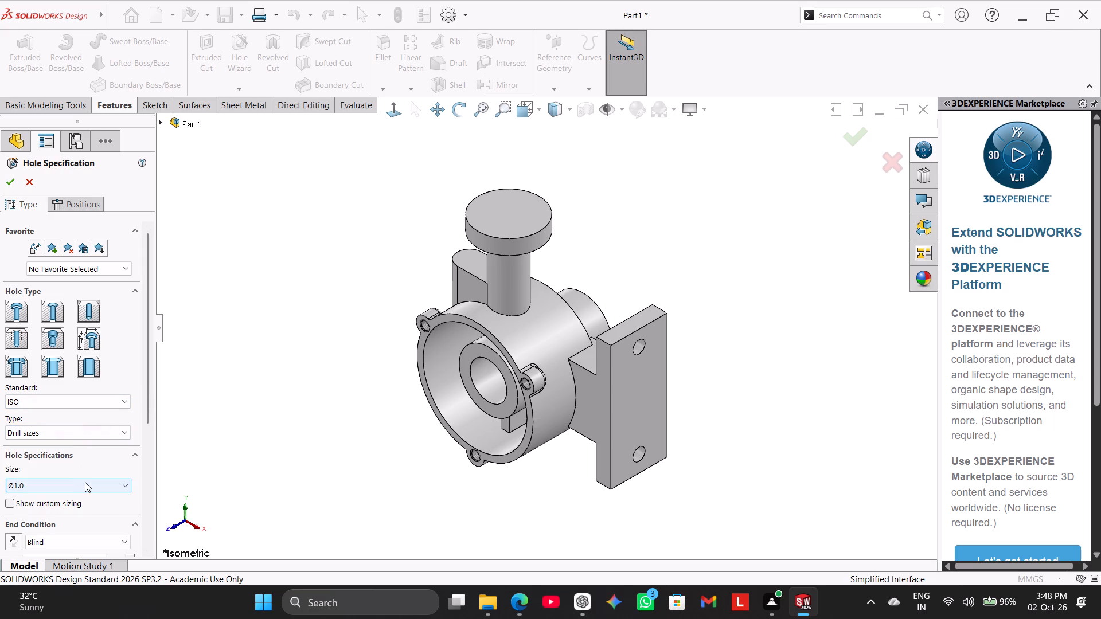
pyautogui.click(96, 434)
pyautogui.click(91, 446)
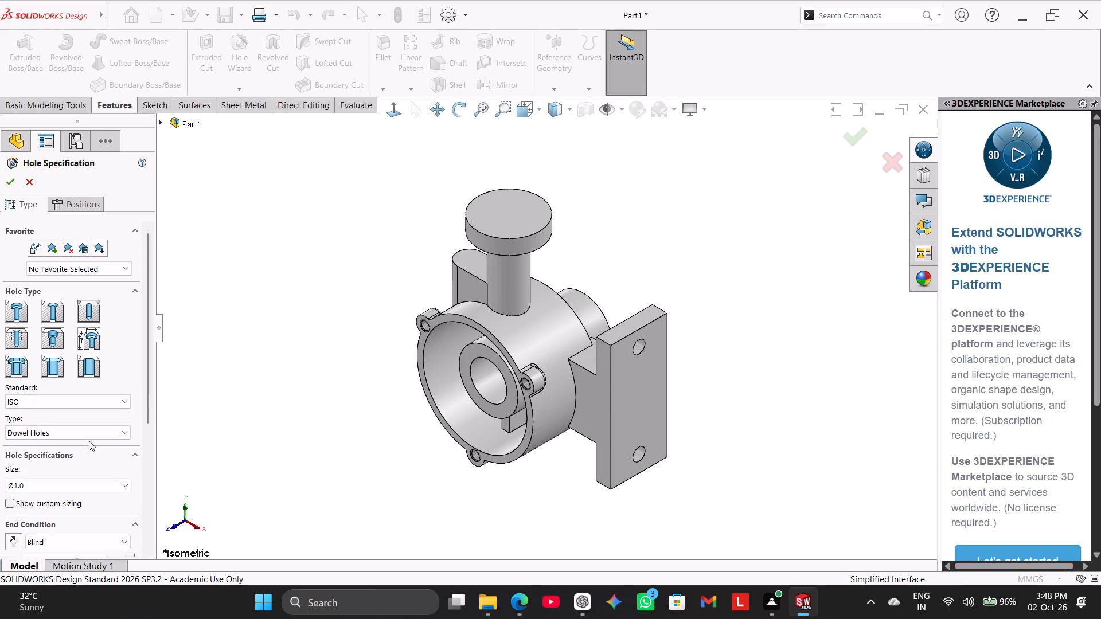
pyautogui.click(89, 428)
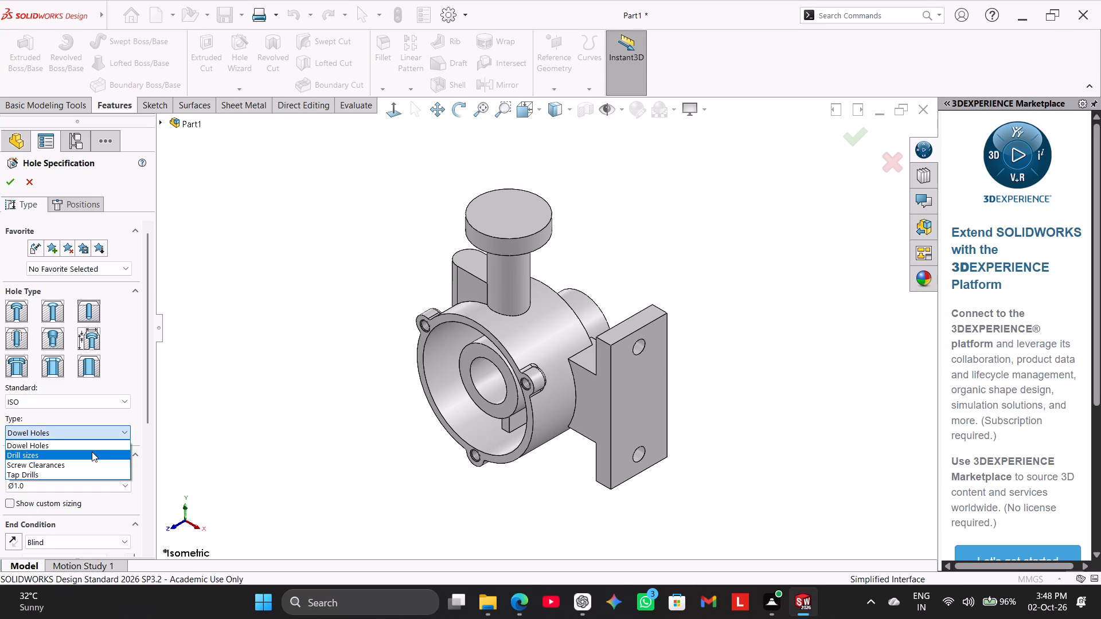
pyautogui.click(92, 454)
pyautogui.tripleClick(92, 483)
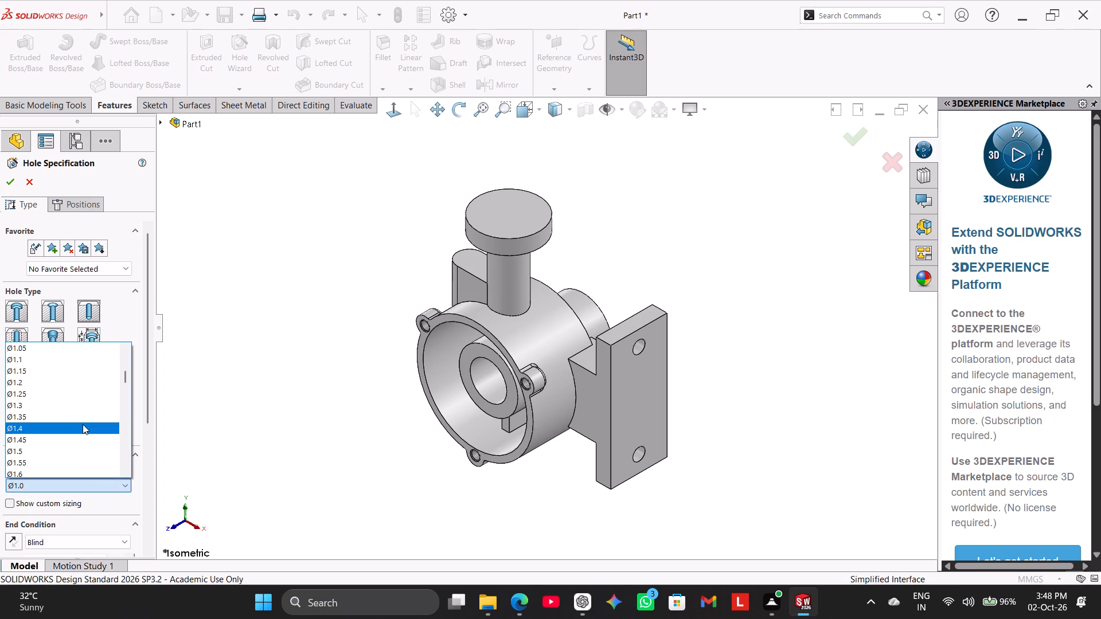
pyautogui.scroll(-3, 83, 424)
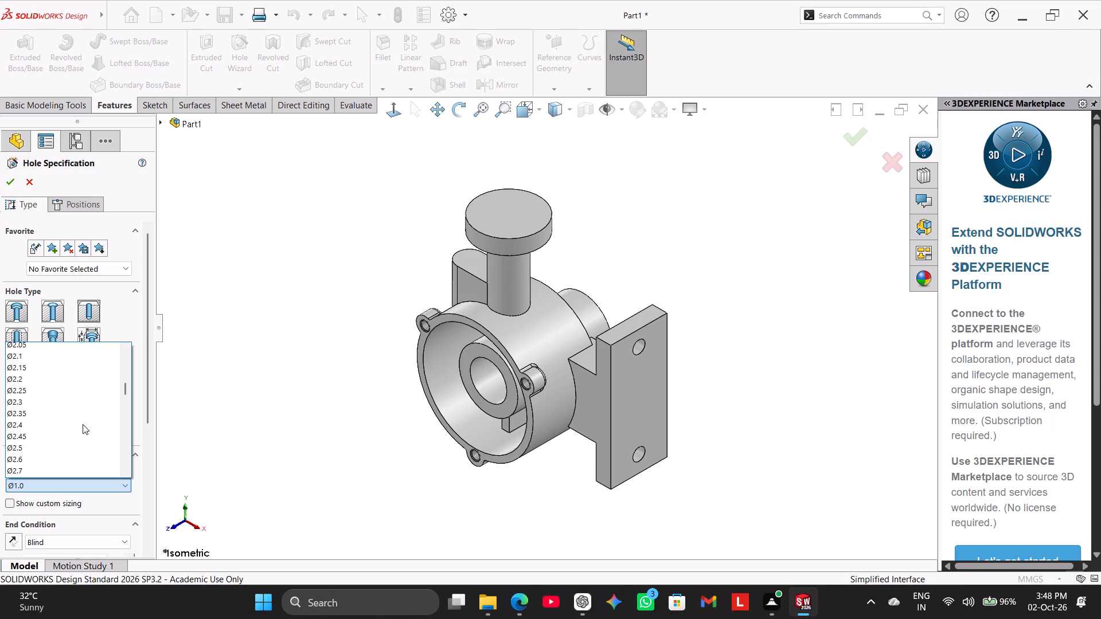
pyautogui.scroll(-3, 83, 424)
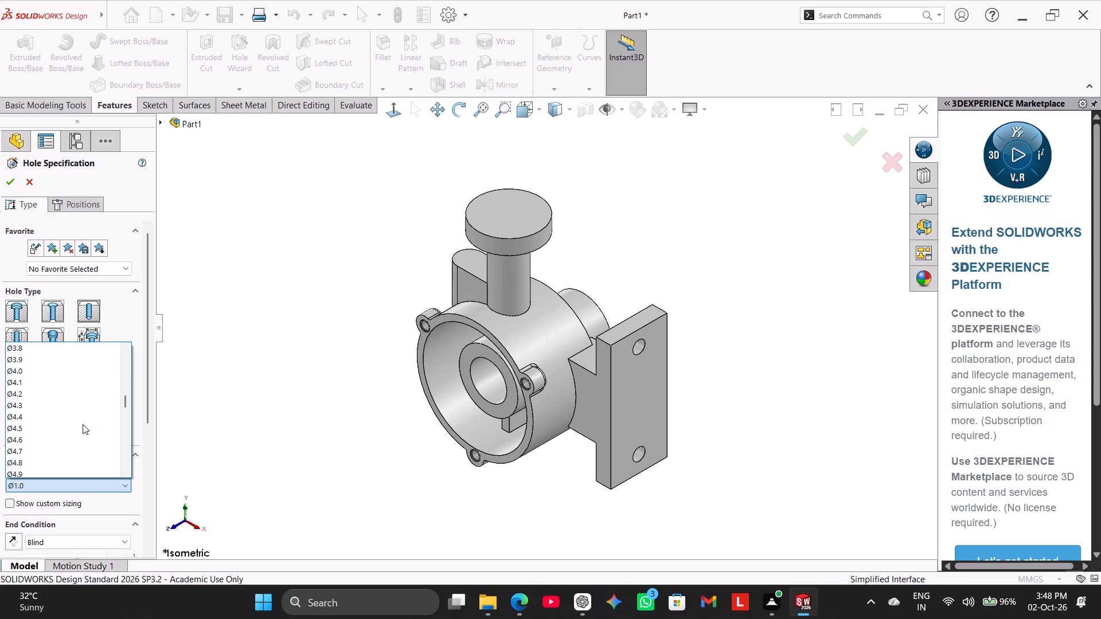
pyautogui.click(74, 373)
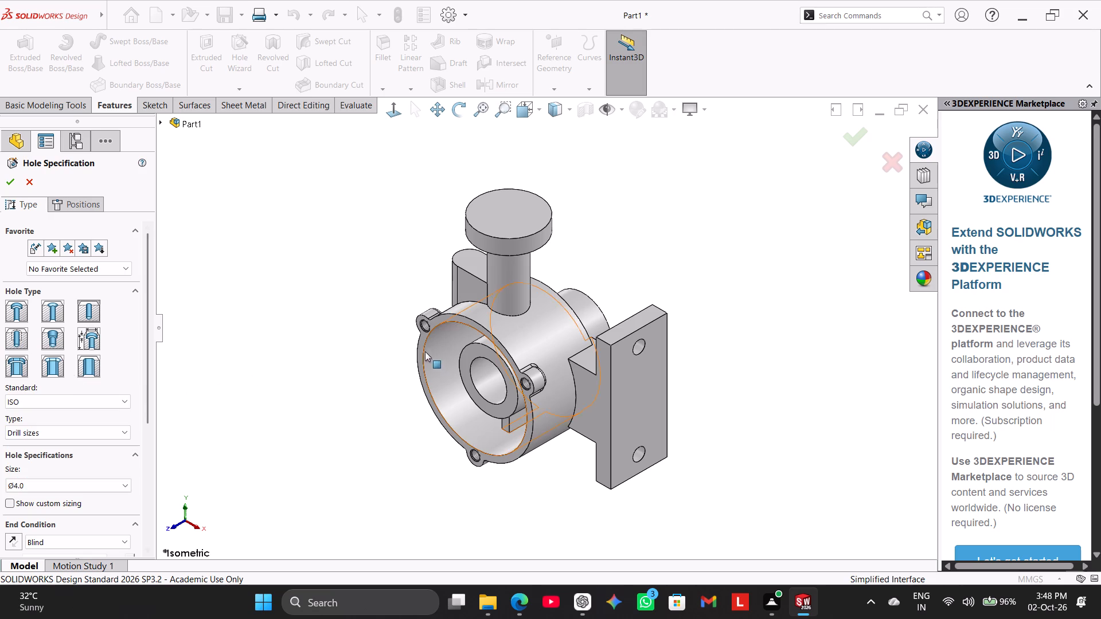
# Set the hole's end condition to Up To Next and place it at the arc centre of the slot boss's top face.
pyautogui.moveTo(320, 366); pyautogui.dragTo(345, 440, button='middle')
pyautogui.moveTo(144, 392); pyautogui.dragTo(150, 419)
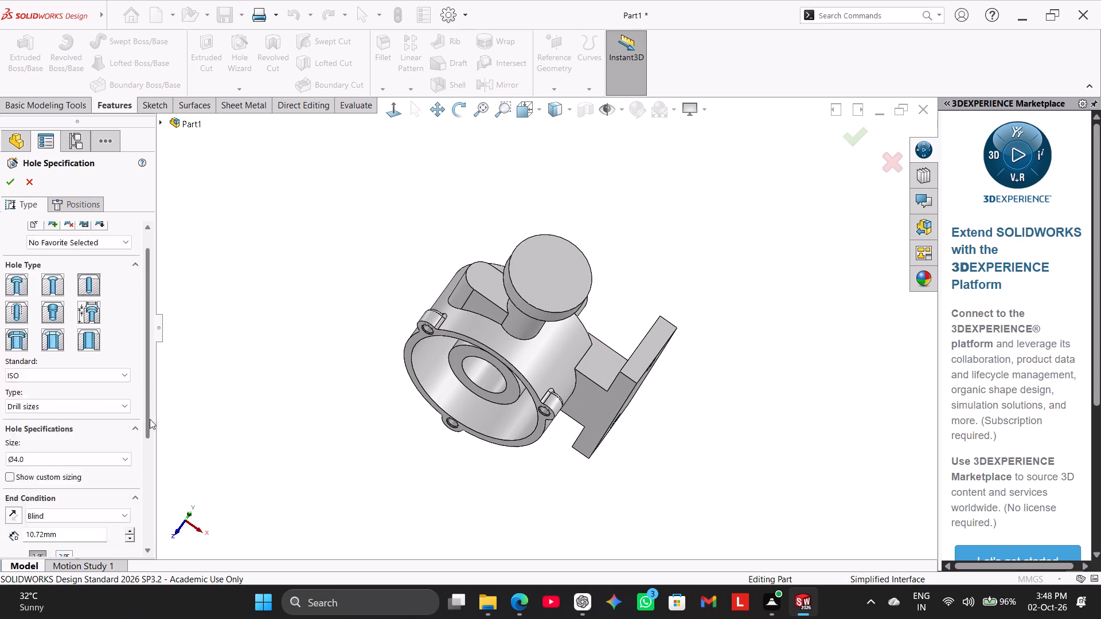
pyautogui.moveTo(150, 419); pyautogui.dragTo(158, 523)
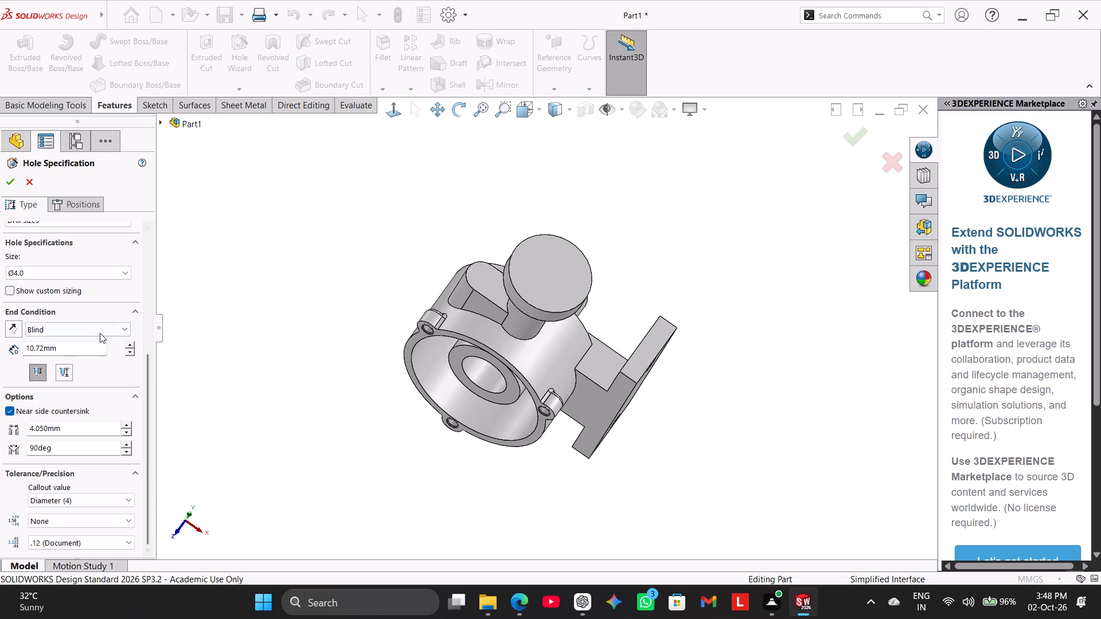
pyautogui.click(100, 333)
pyautogui.click(93, 360)
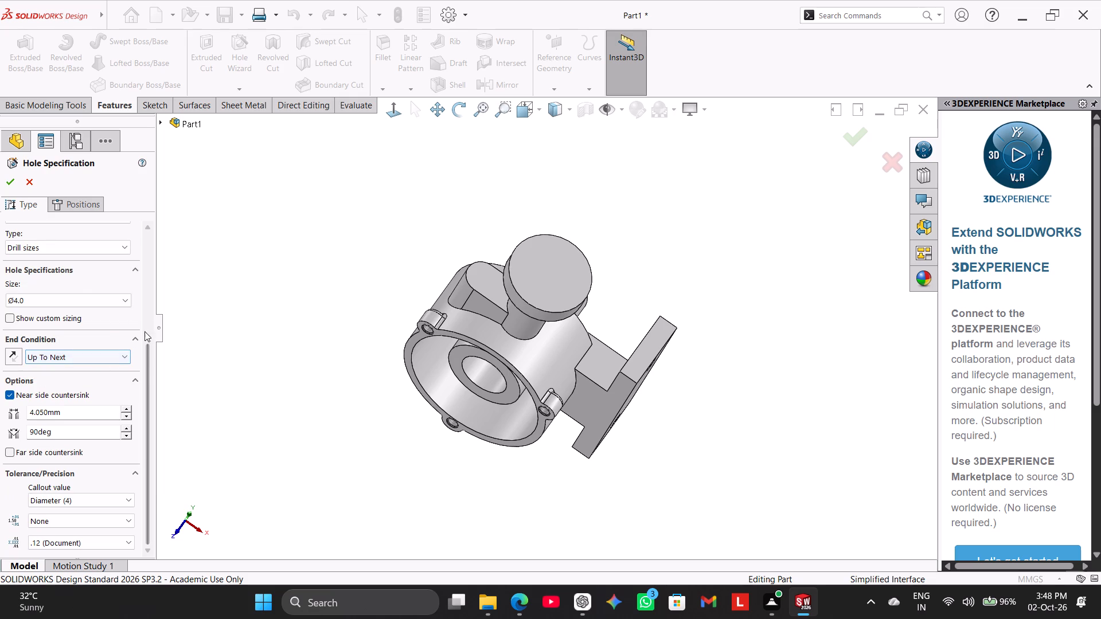
pyautogui.moveTo(151, 354); pyautogui.dragTo(155, 421)
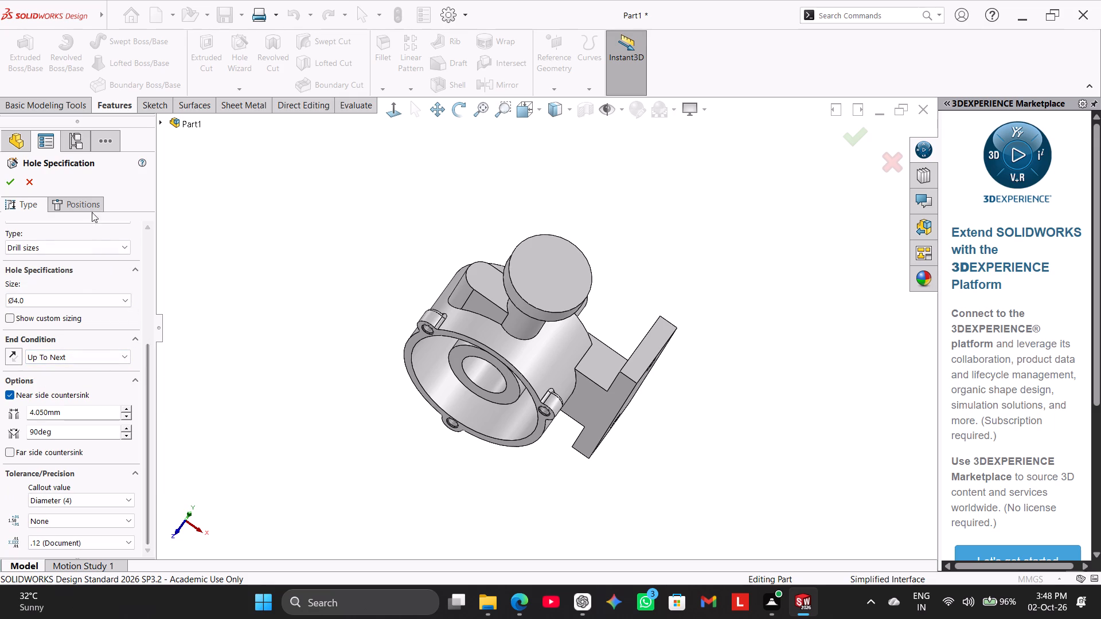
pyautogui.click(88, 203)
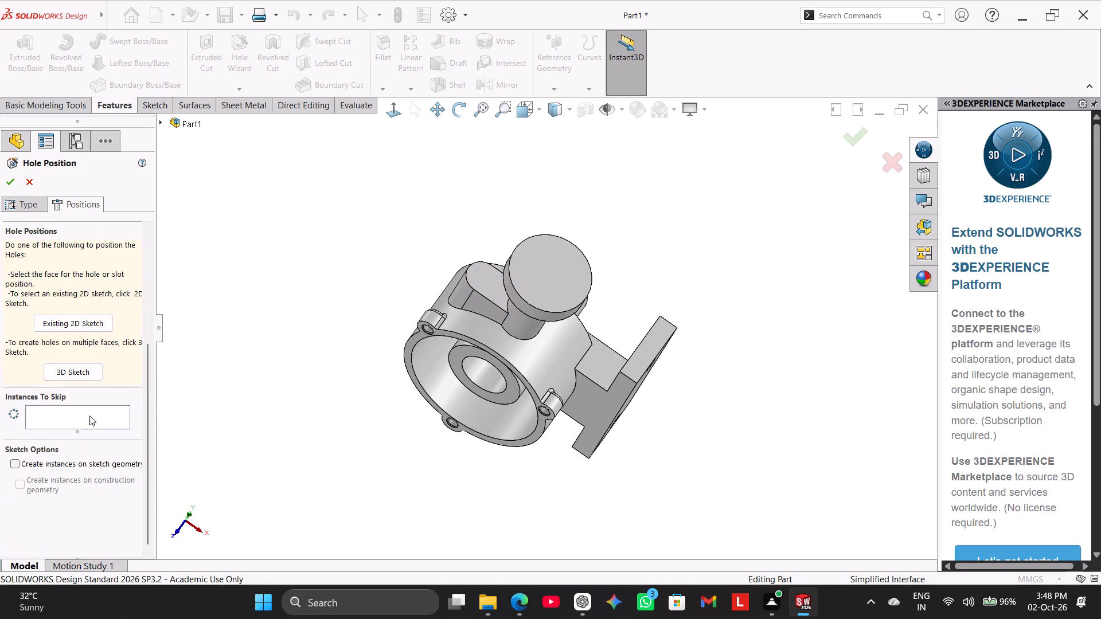
pyautogui.click(89, 416)
pyautogui.click(485, 275)
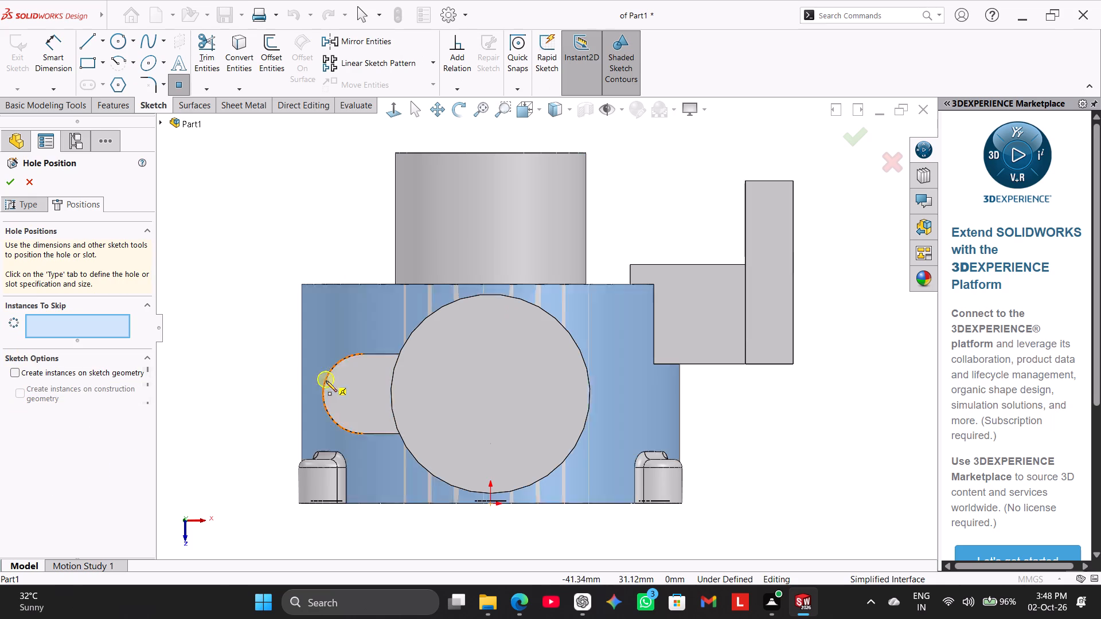
pyautogui.click(364, 395)
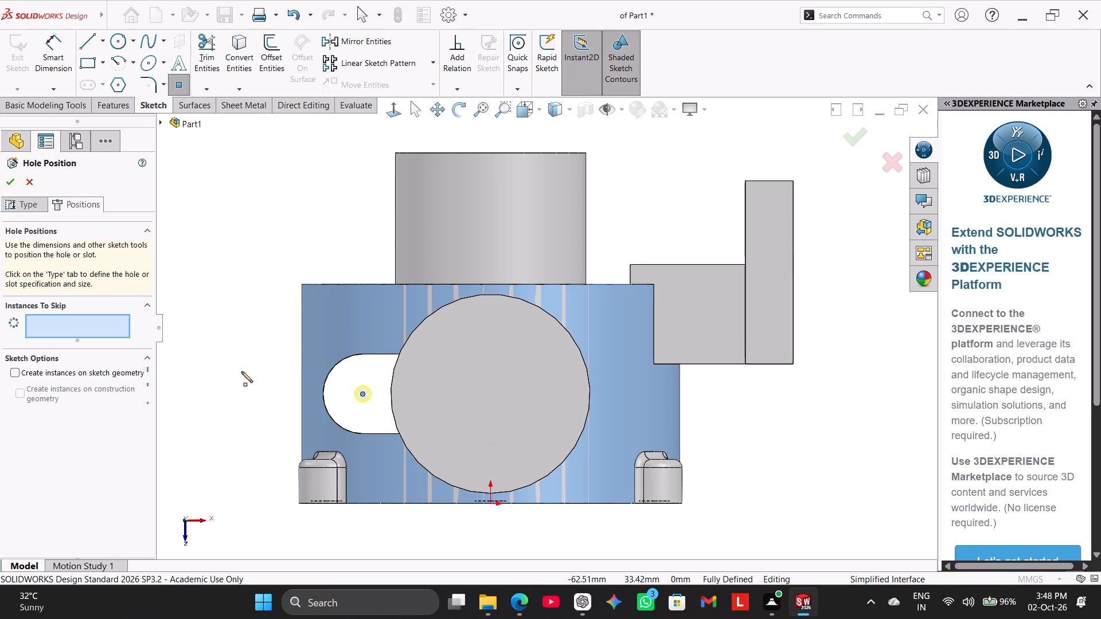
pyautogui.moveTo(244, 371); pyautogui.dragTo(238, 127, button='middle')
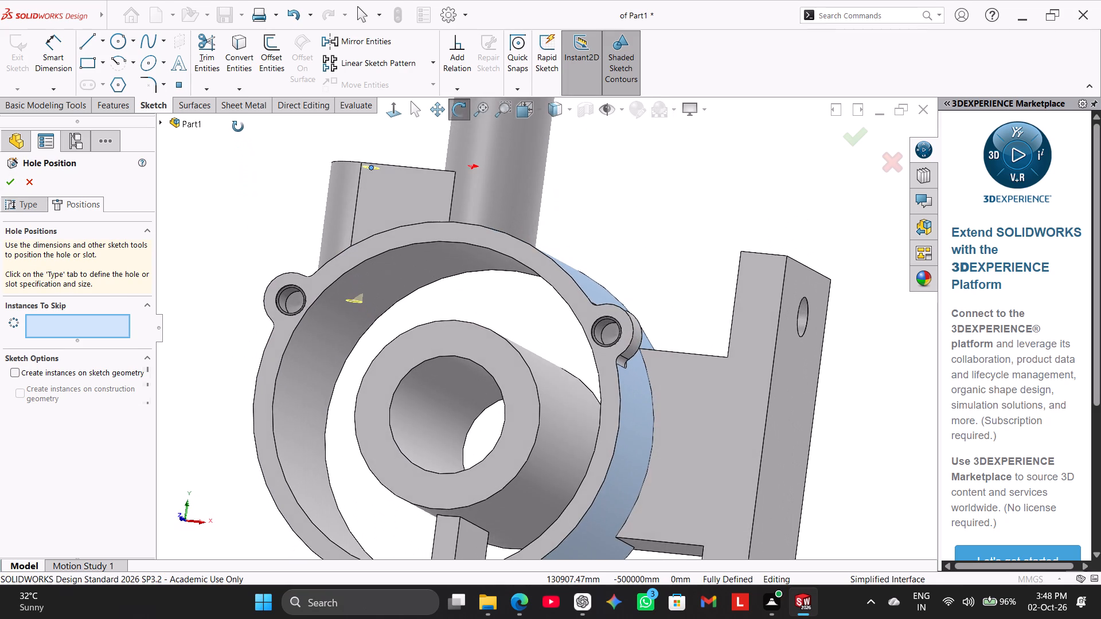
pyautogui.moveTo(238, 127); pyautogui.dragTo(238, 136, button='middle')
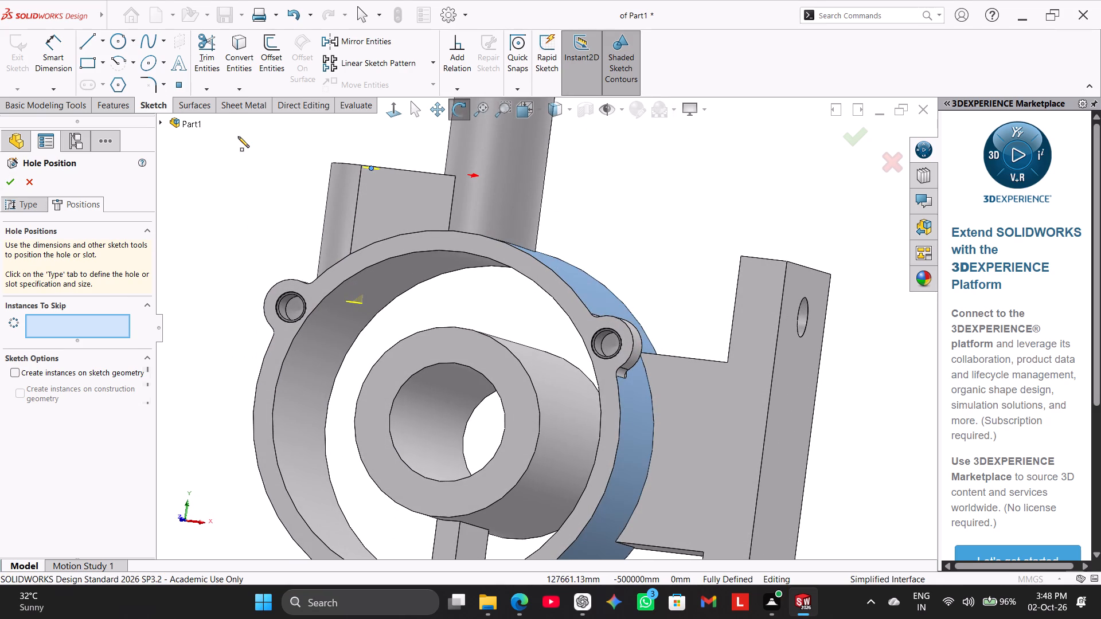
pyautogui.click(6, 184)
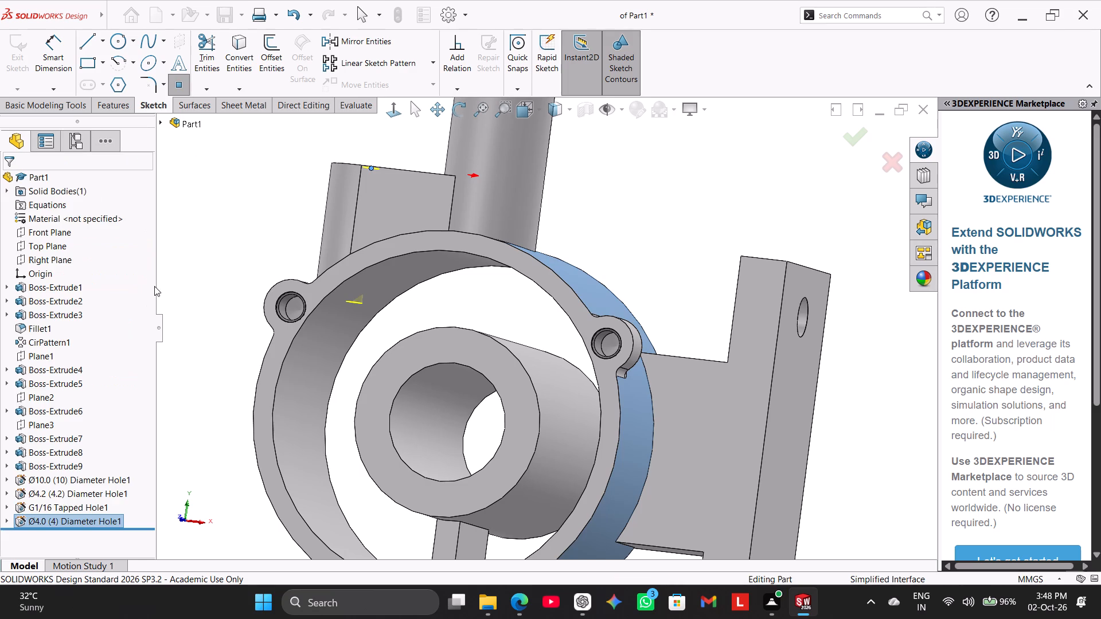
pyautogui.click(213, 279)
# Start a Hole Wizard straight tap to the ISO standard, with type Tapped hole and size M10x1.25.
pyautogui.moveTo(230, 275); pyautogui.dragTo(261, 312, button='middle')
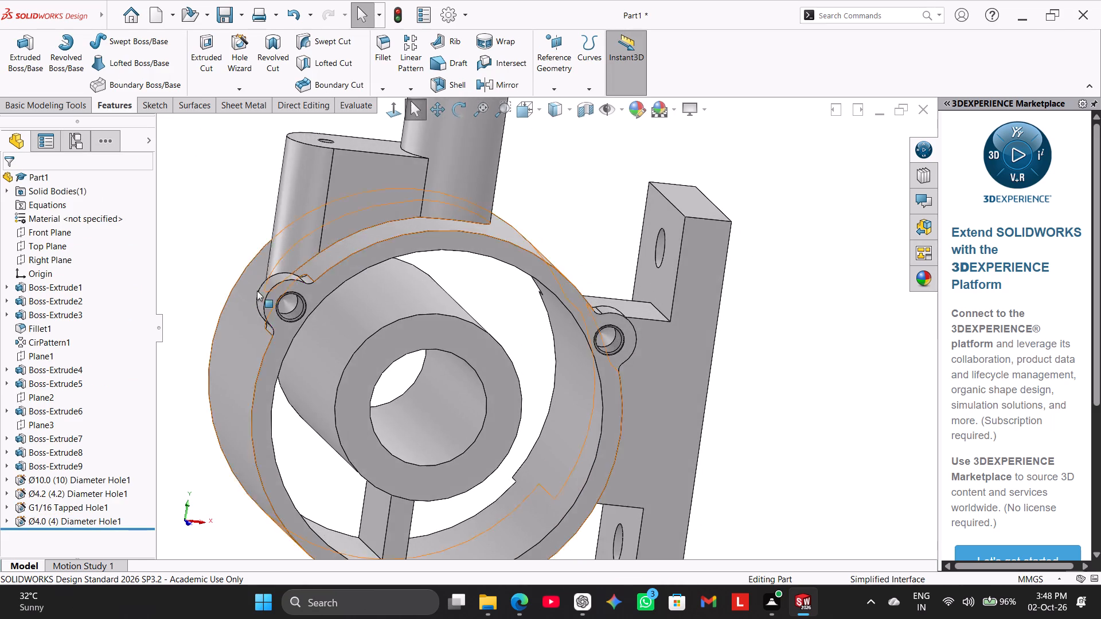
pyautogui.scroll(3, 255, 286)
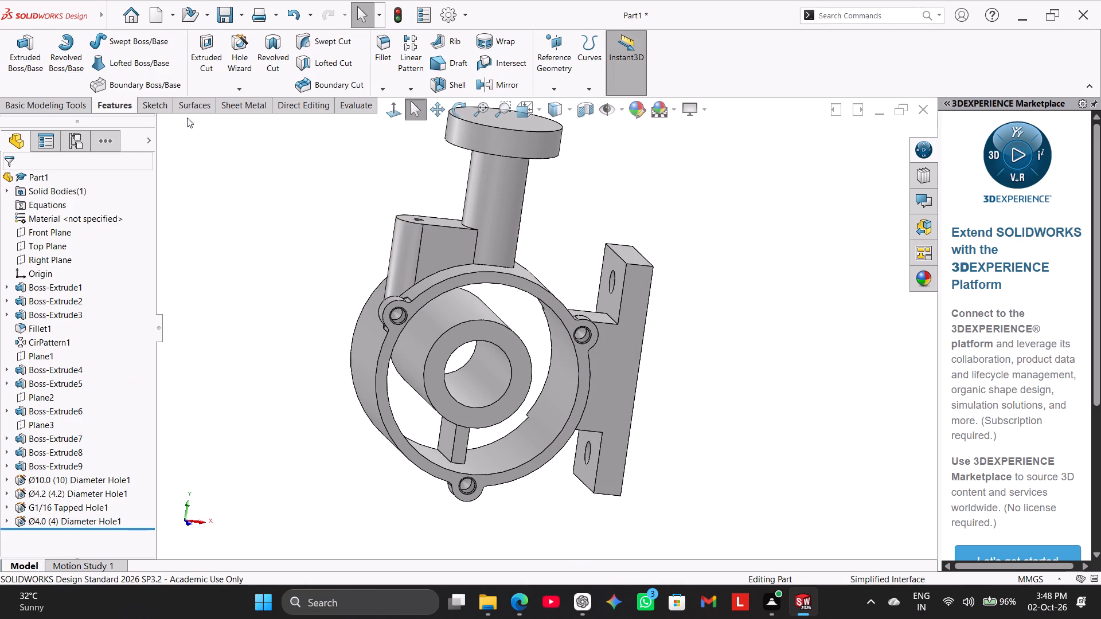
pyautogui.click(233, 60)
pyautogui.click(13, 344)
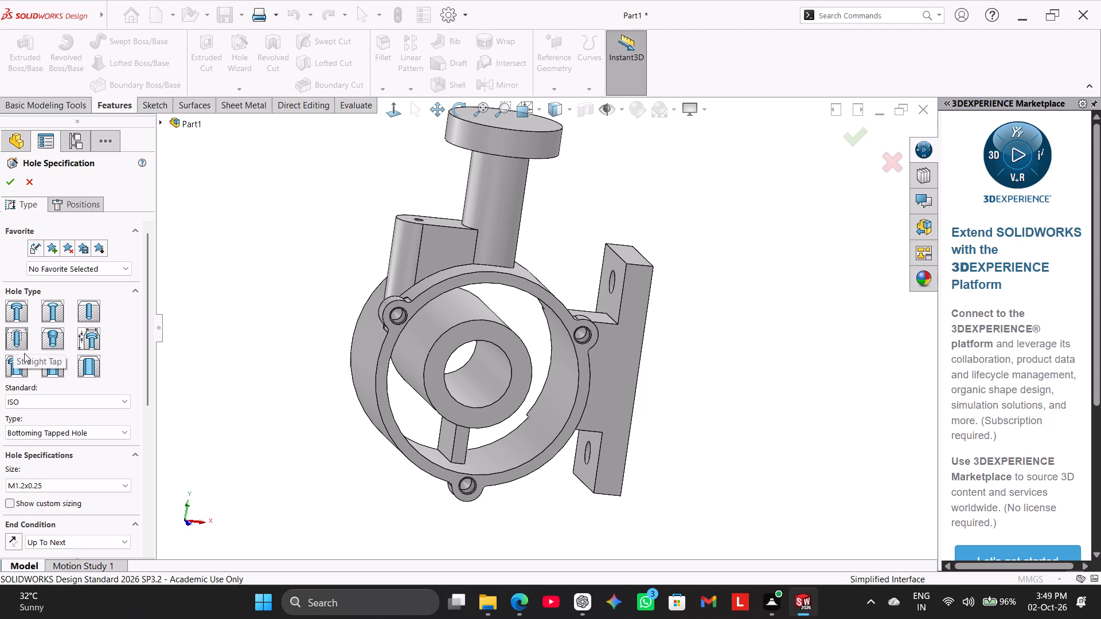
pyautogui.click(76, 433)
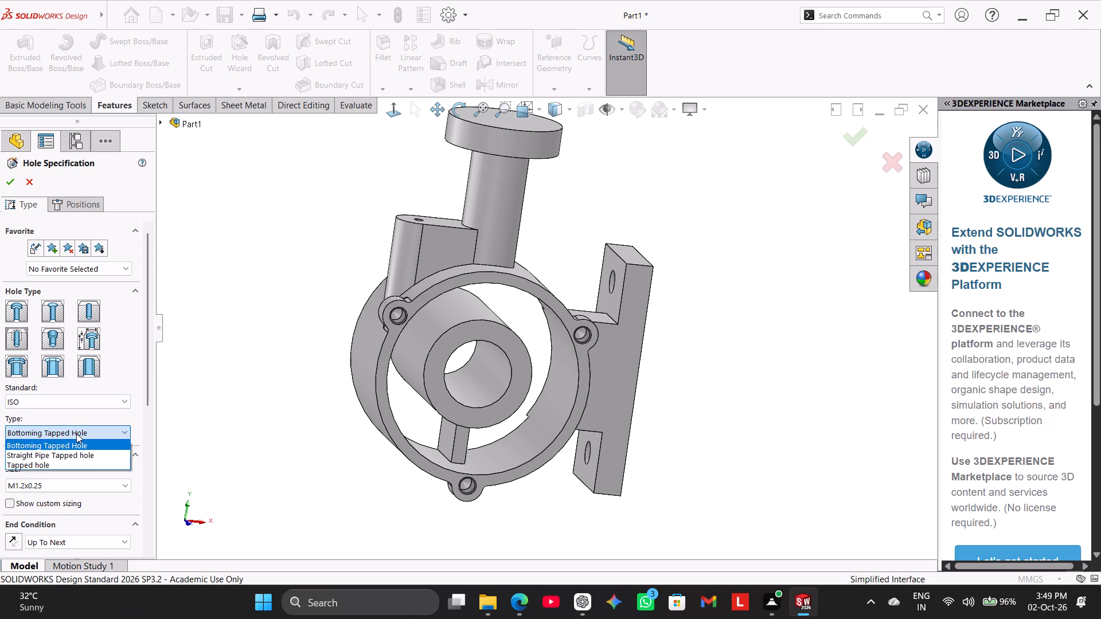
pyautogui.click(78, 463)
pyautogui.click(82, 483)
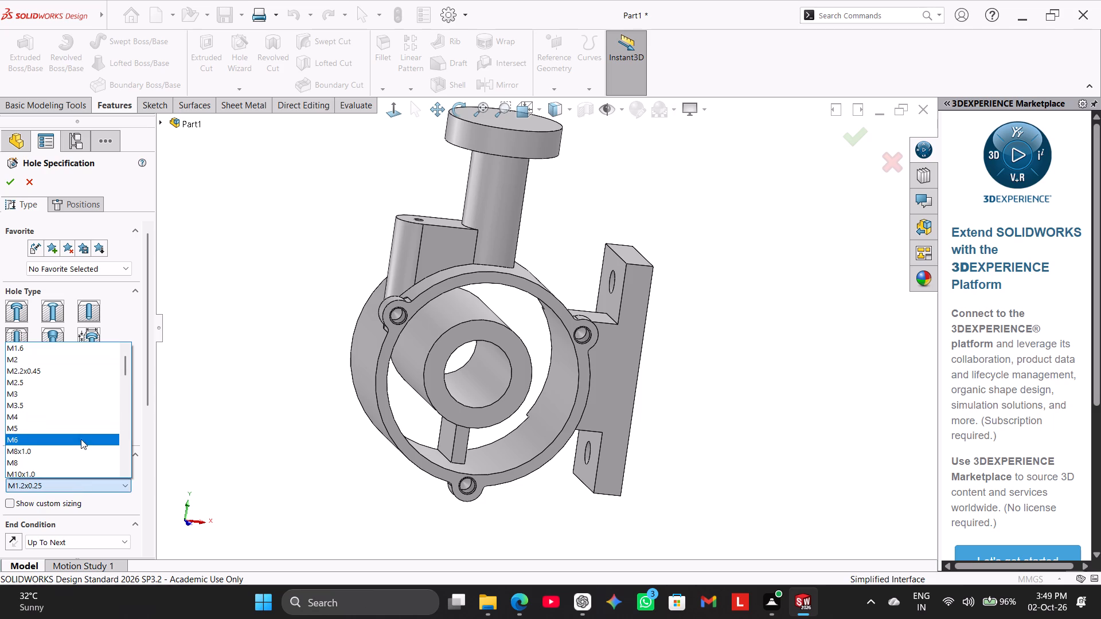
pyautogui.scroll(-1, 81, 433)
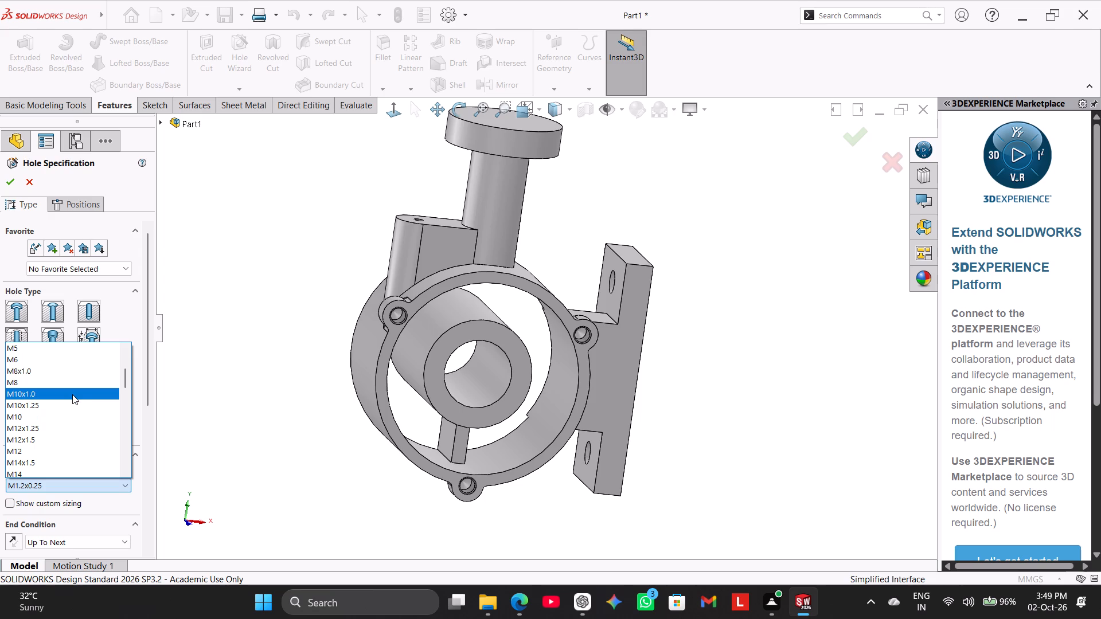
pyautogui.click(72, 405)
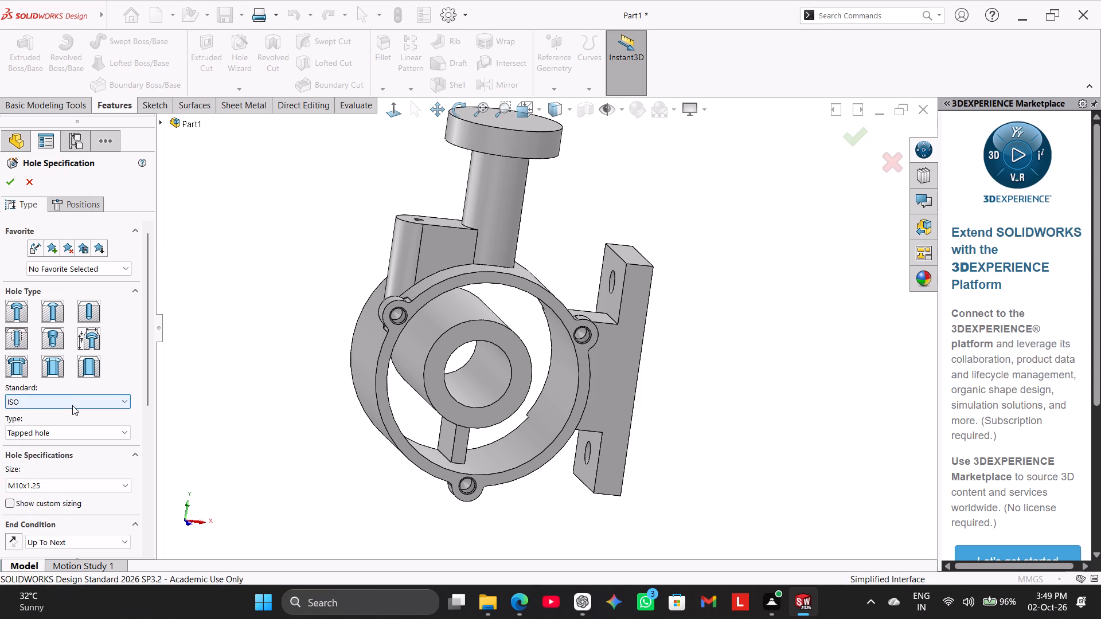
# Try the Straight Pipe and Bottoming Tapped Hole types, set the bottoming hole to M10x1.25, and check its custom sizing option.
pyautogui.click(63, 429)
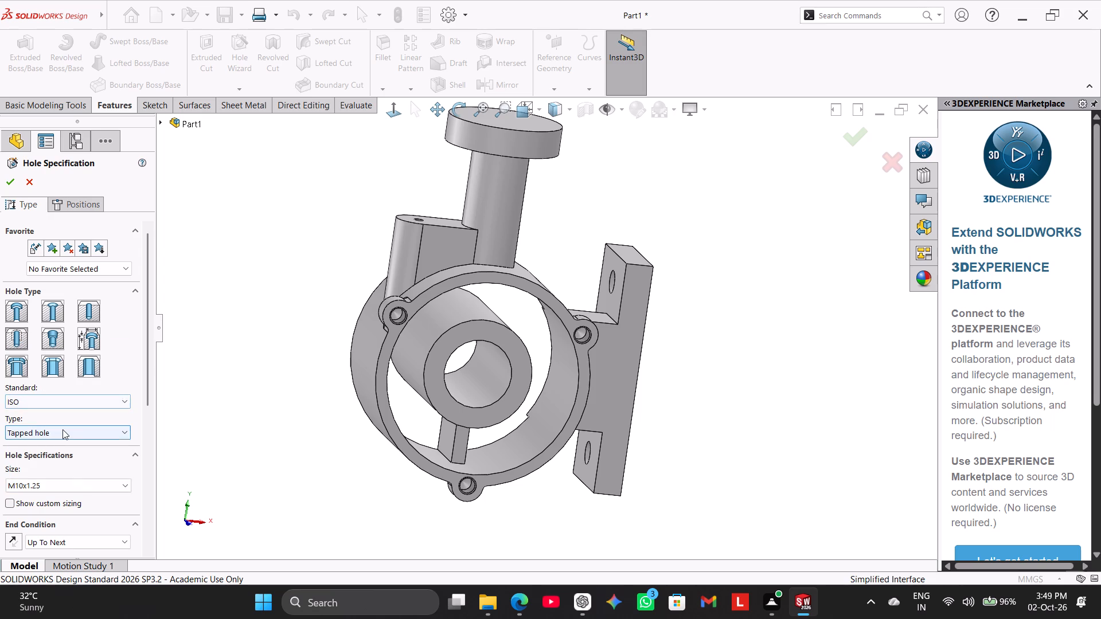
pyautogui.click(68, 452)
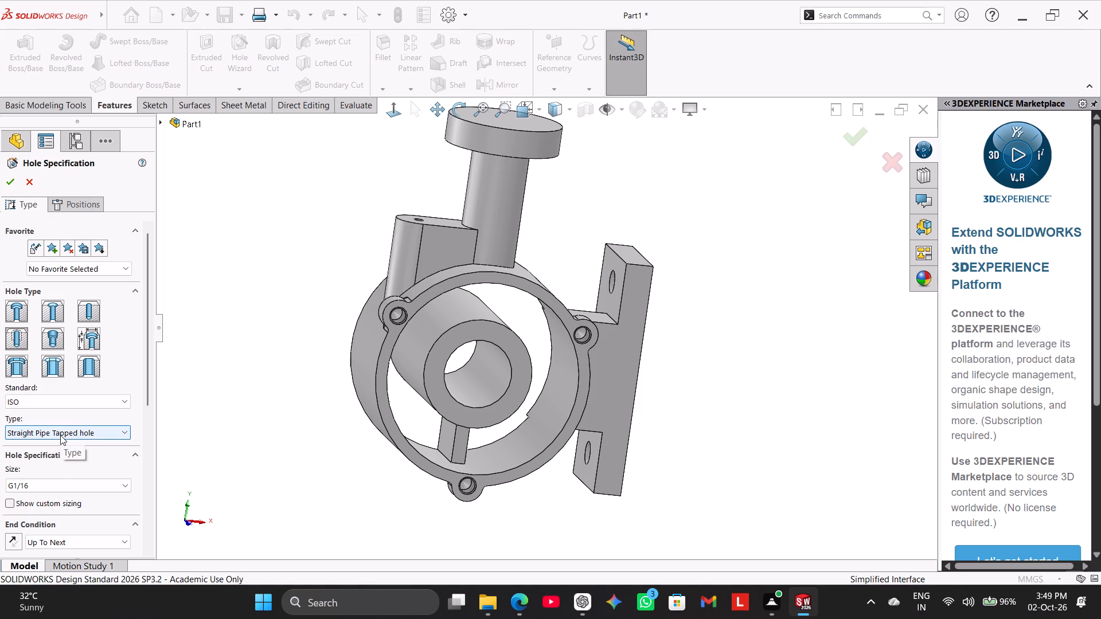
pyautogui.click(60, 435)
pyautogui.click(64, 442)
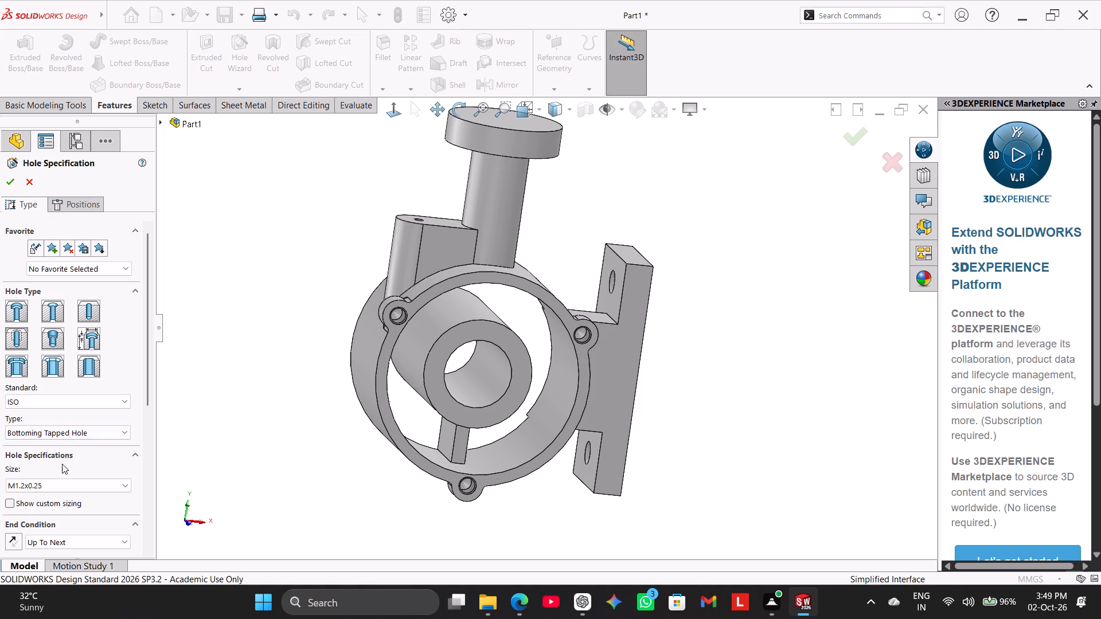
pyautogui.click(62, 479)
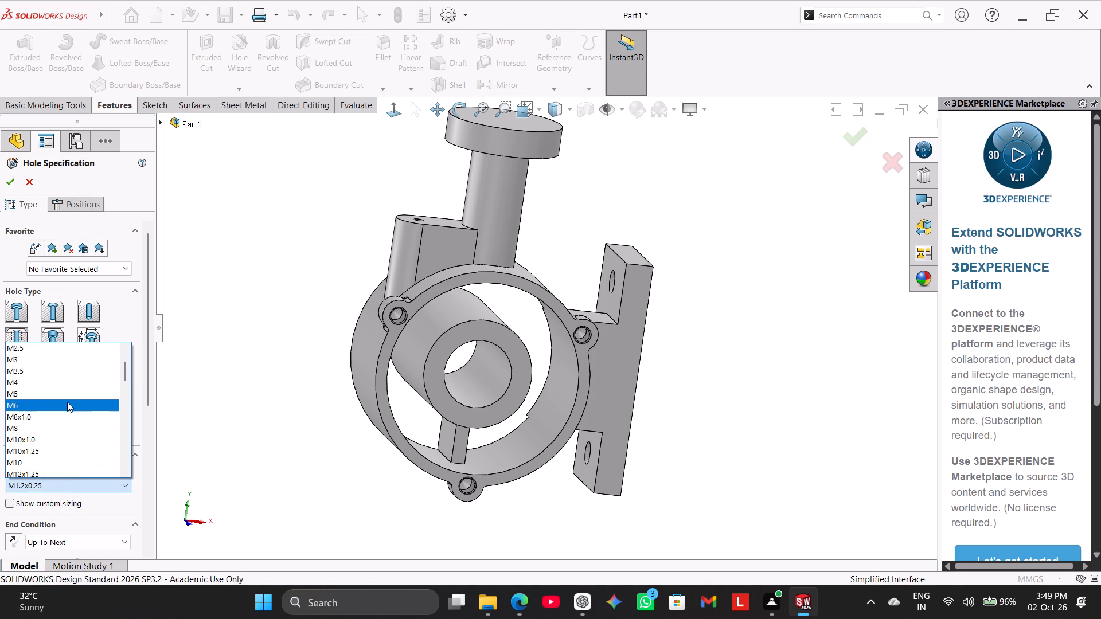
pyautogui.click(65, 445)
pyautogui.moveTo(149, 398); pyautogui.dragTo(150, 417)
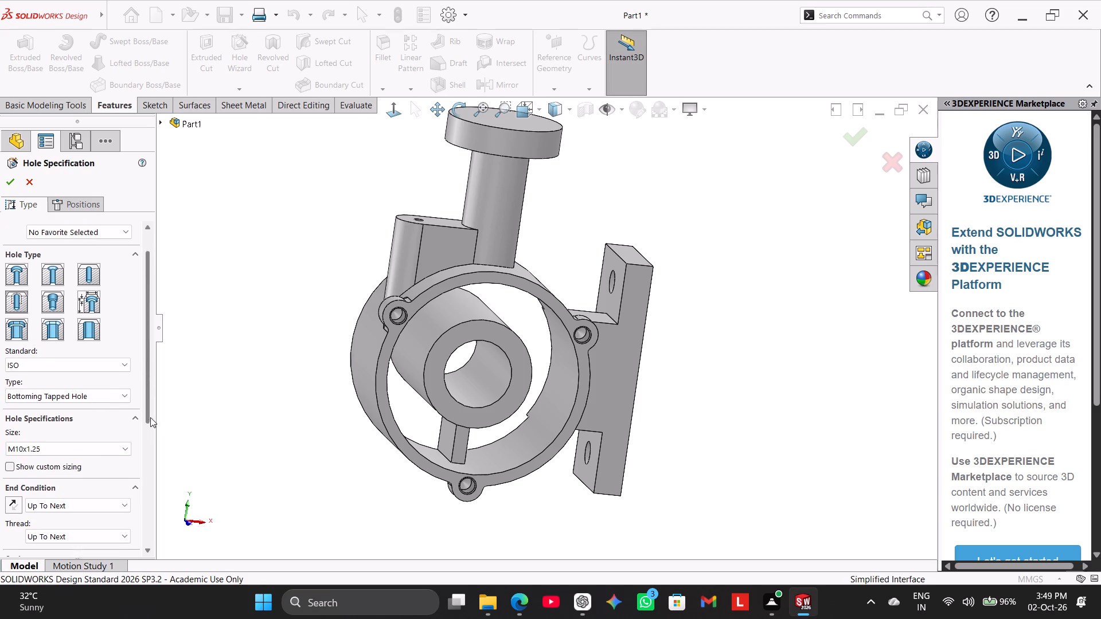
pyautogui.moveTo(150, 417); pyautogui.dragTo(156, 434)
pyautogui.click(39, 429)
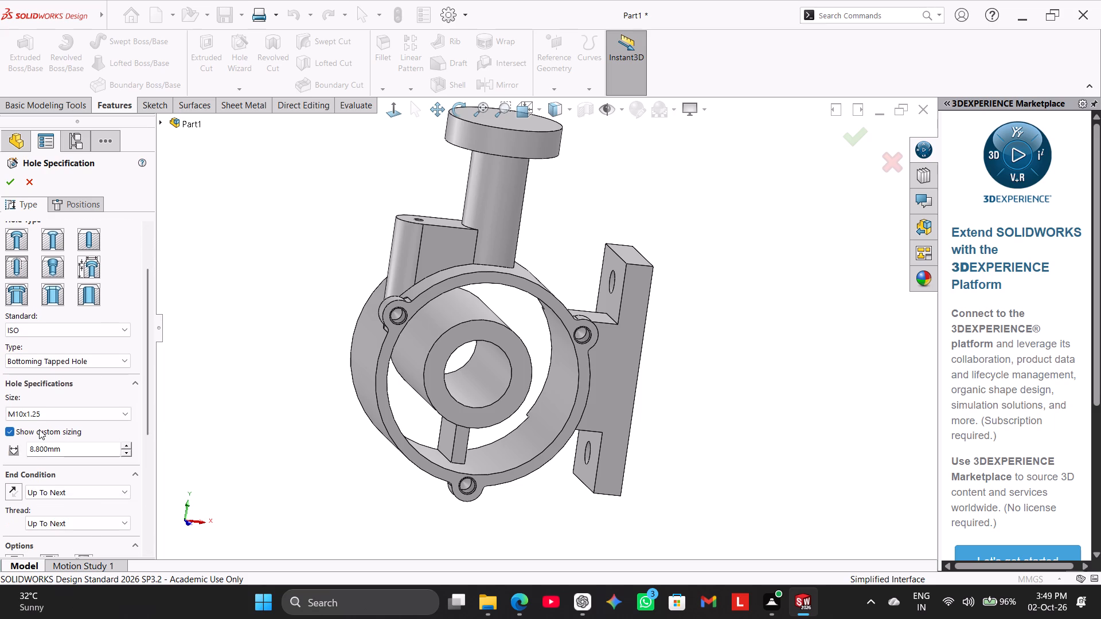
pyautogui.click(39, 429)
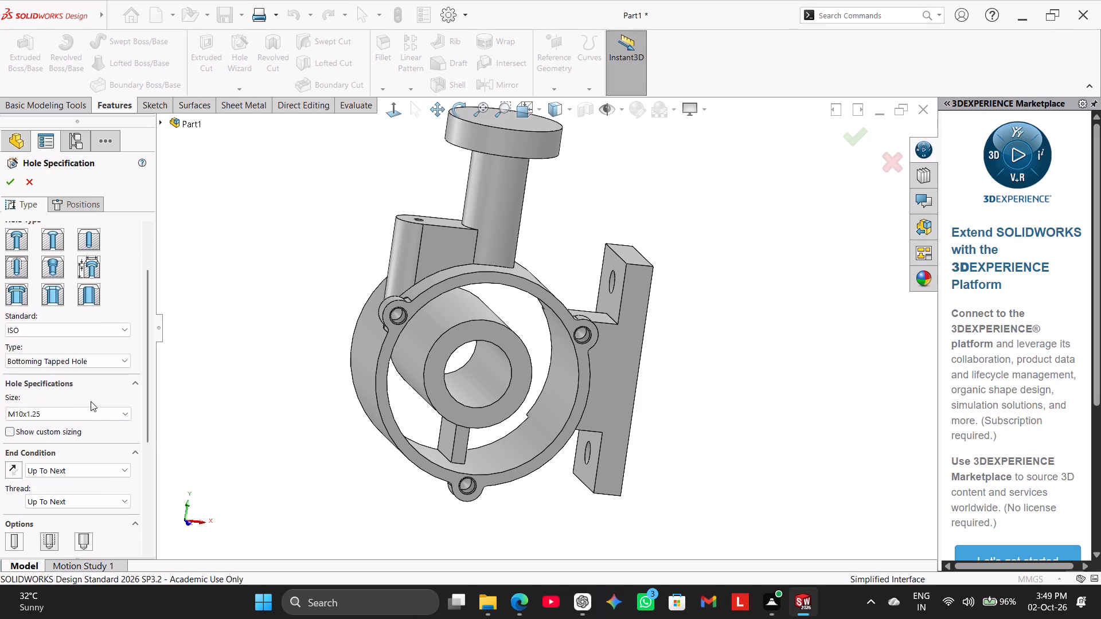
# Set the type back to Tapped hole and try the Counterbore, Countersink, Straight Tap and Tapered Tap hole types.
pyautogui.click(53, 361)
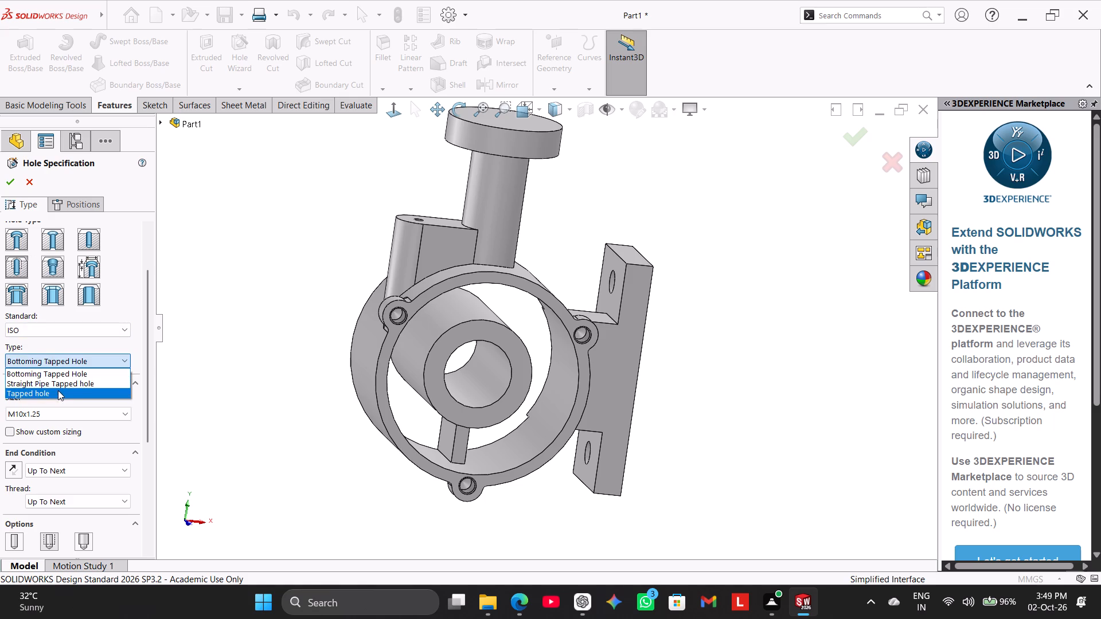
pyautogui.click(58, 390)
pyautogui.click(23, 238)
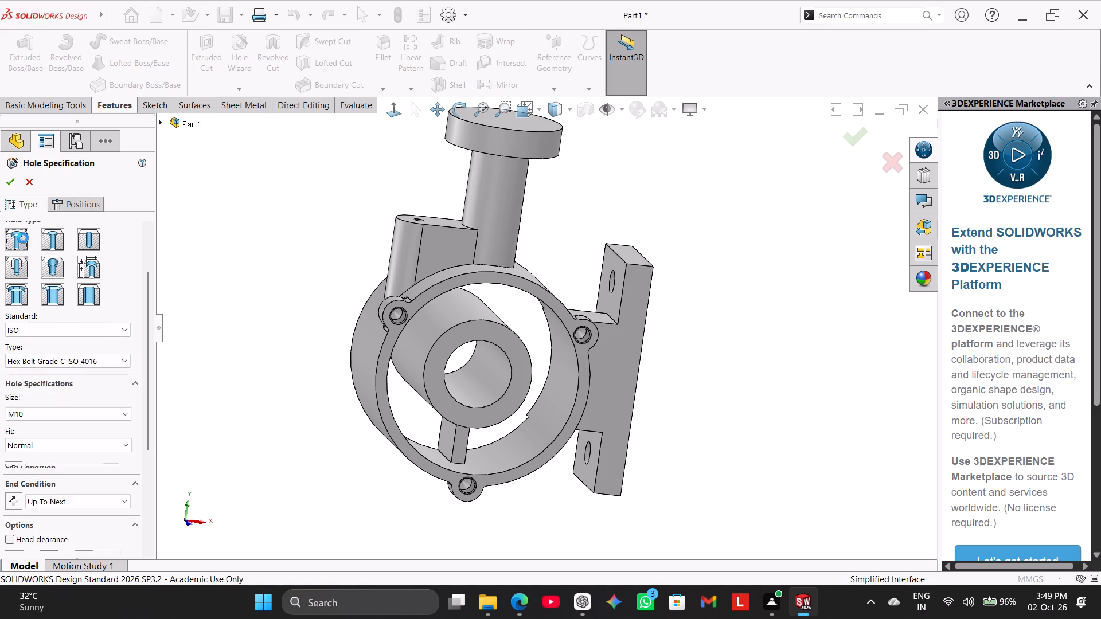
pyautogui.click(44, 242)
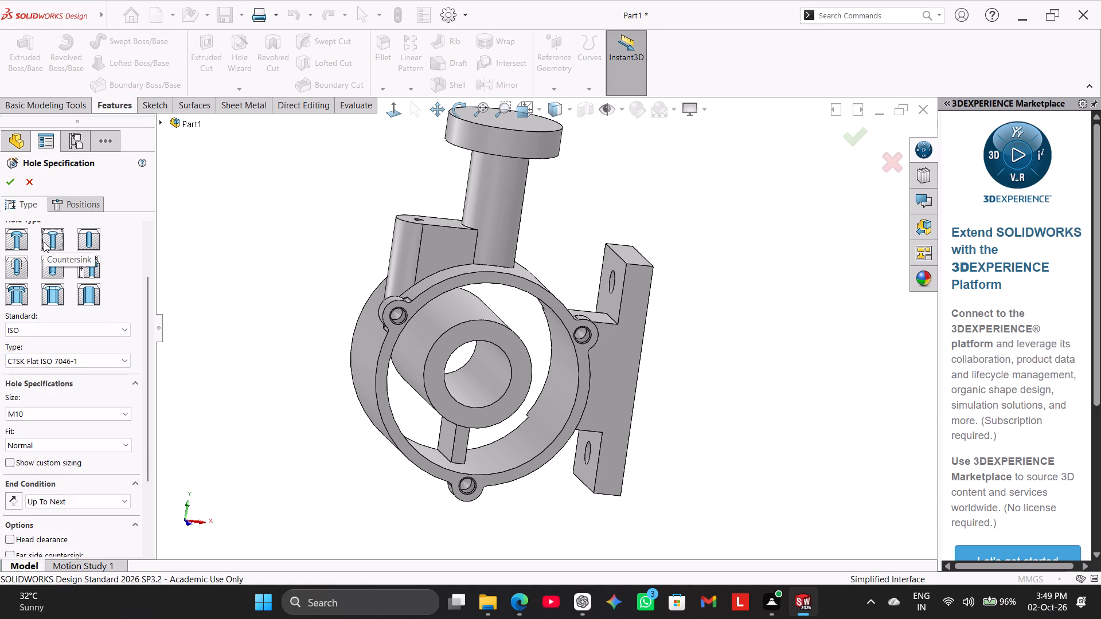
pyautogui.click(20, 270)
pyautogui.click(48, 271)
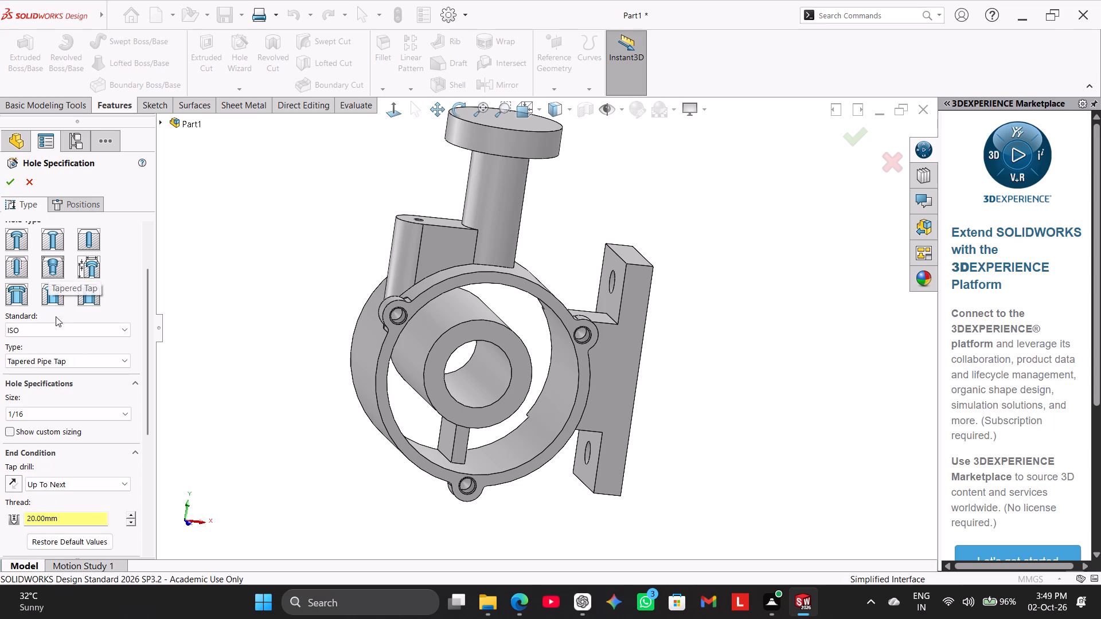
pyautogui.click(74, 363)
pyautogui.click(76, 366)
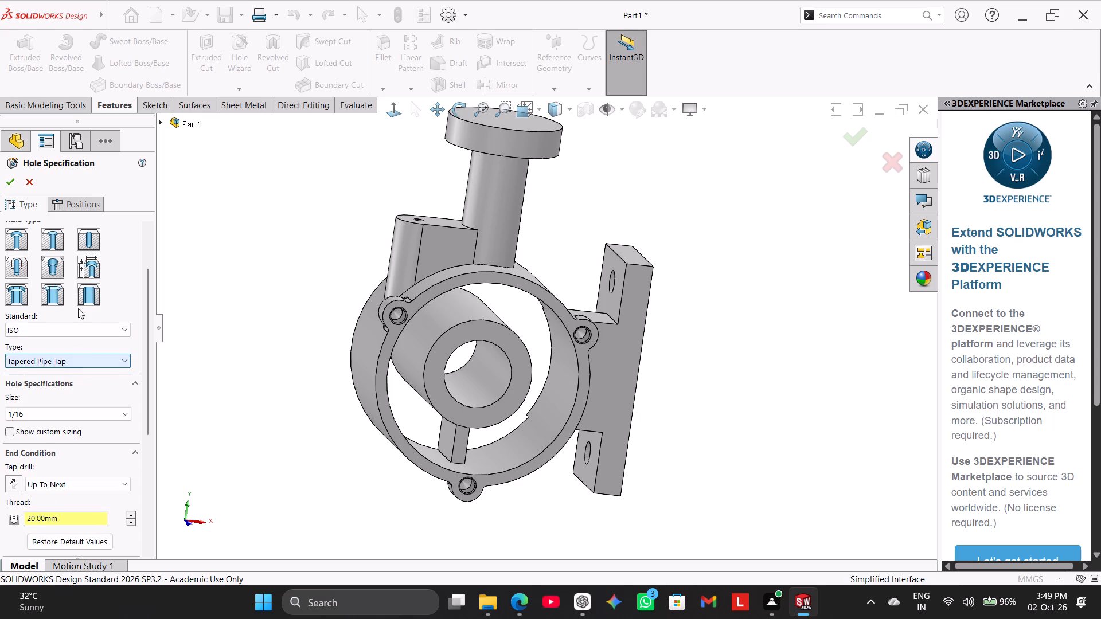
# Switch the hole specification to a legacy hole and try the Simple Drilled, Tapered and Simple profiles.
pyautogui.click(80, 268)
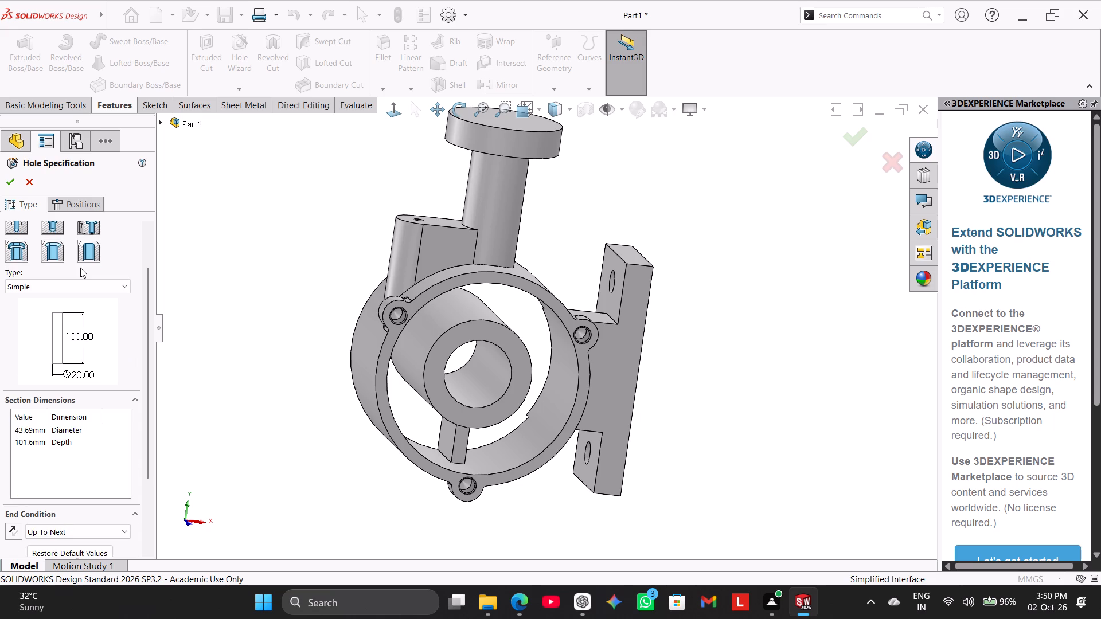
pyautogui.click(88, 290)
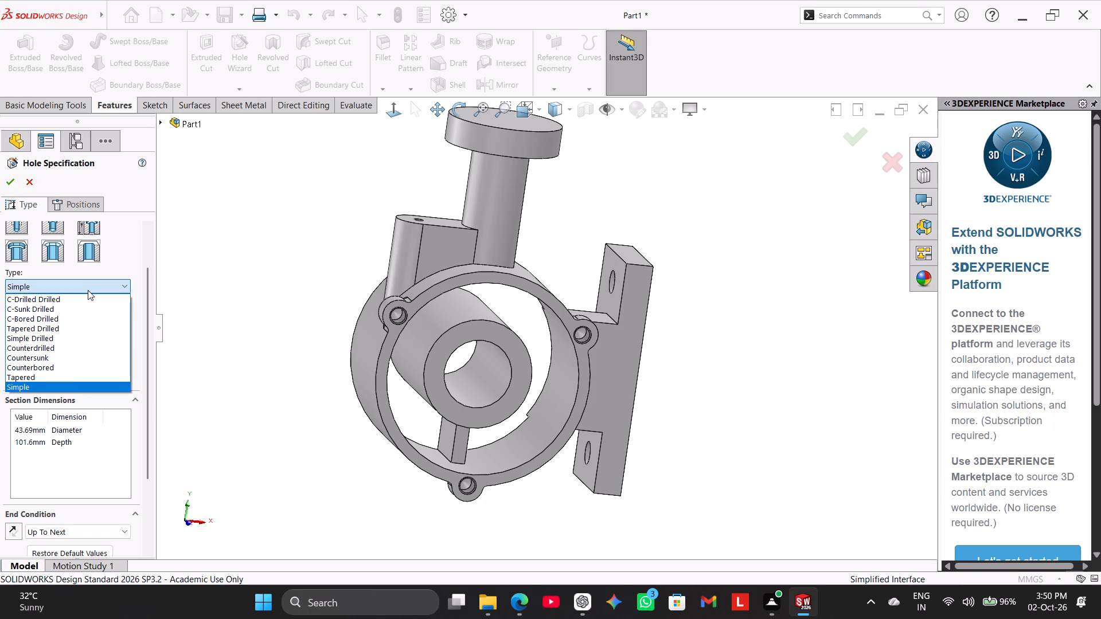
pyautogui.click(68, 338)
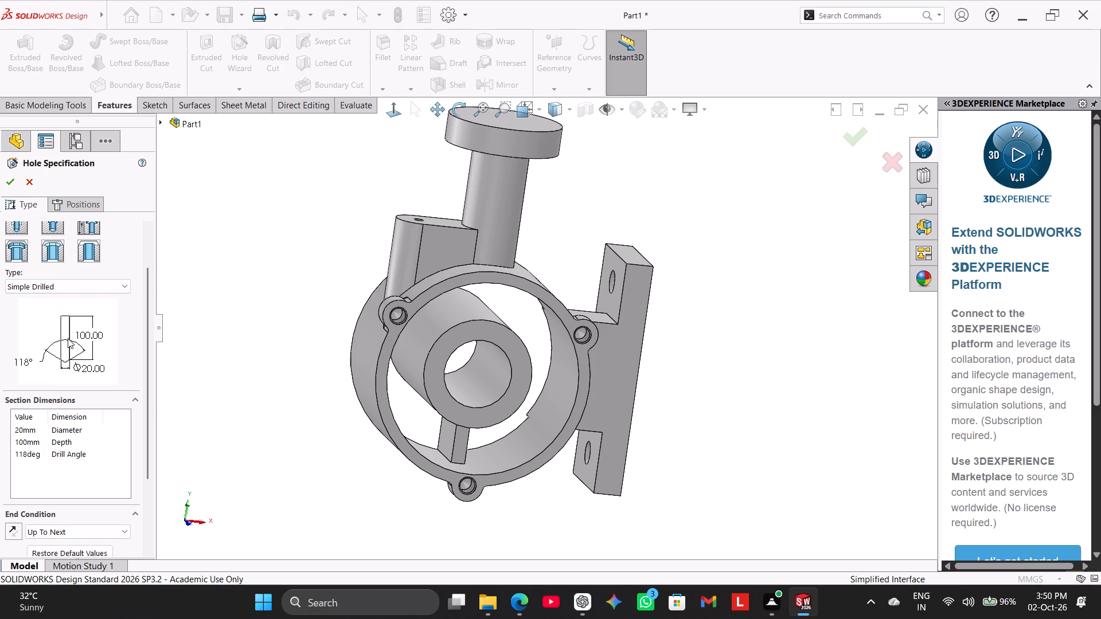
pyautogui.click(76, 289)
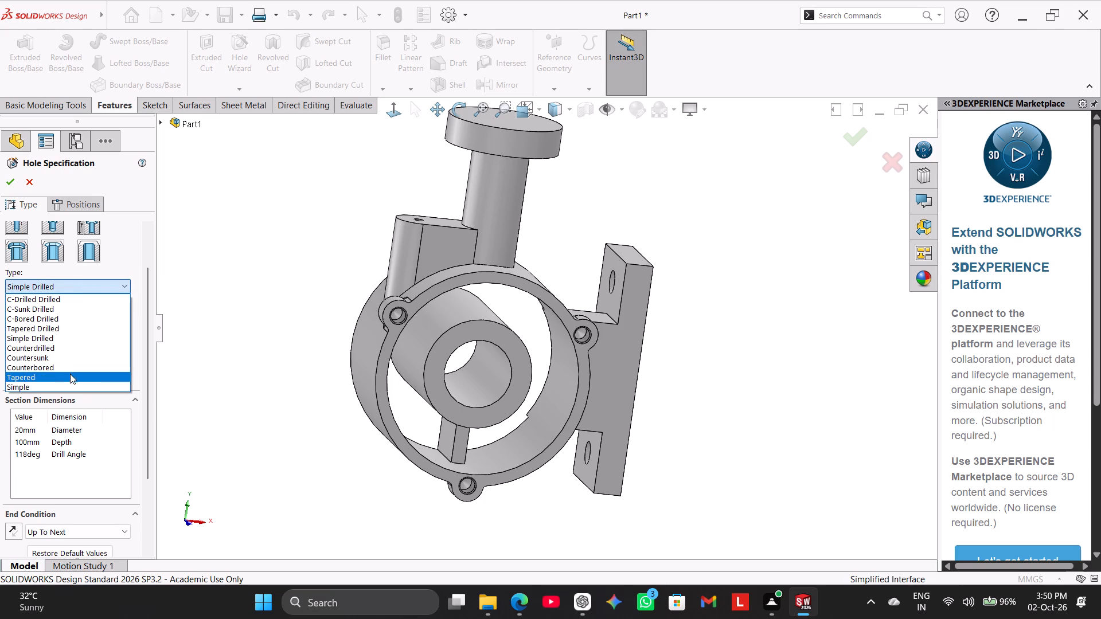
pyautogui.click(70, 374)
pyautogui.click(83, 288)
pyautogui.click(72, 386)
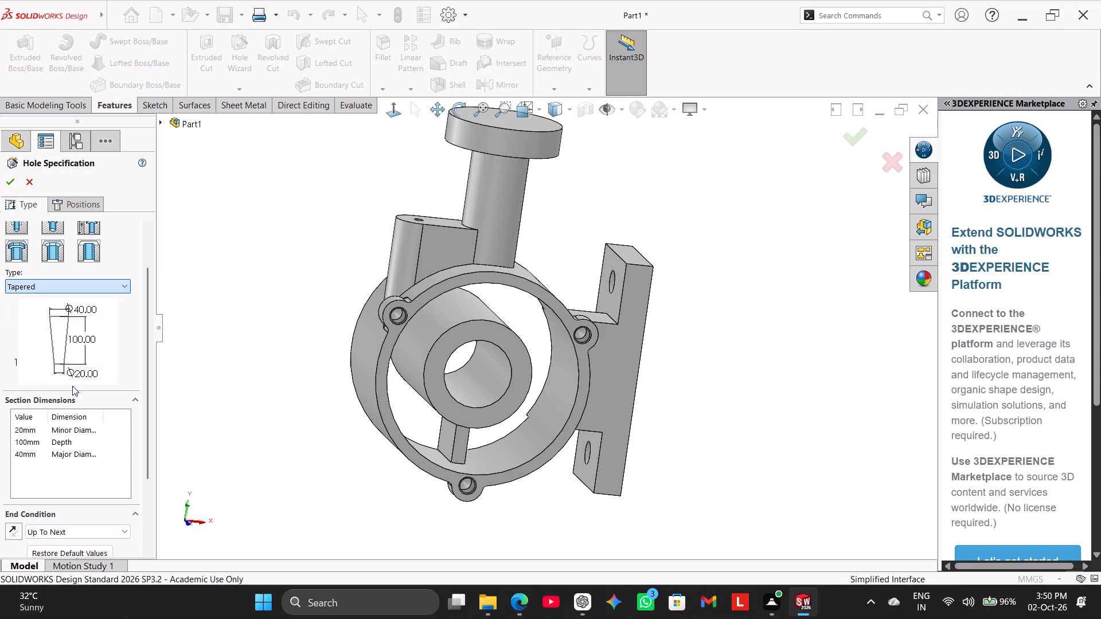
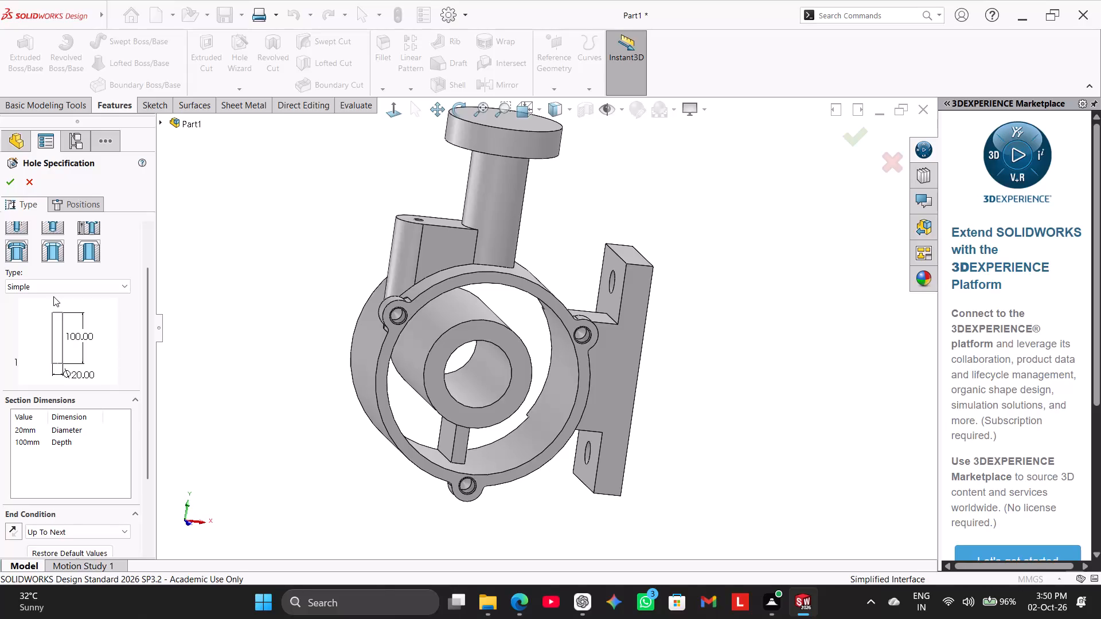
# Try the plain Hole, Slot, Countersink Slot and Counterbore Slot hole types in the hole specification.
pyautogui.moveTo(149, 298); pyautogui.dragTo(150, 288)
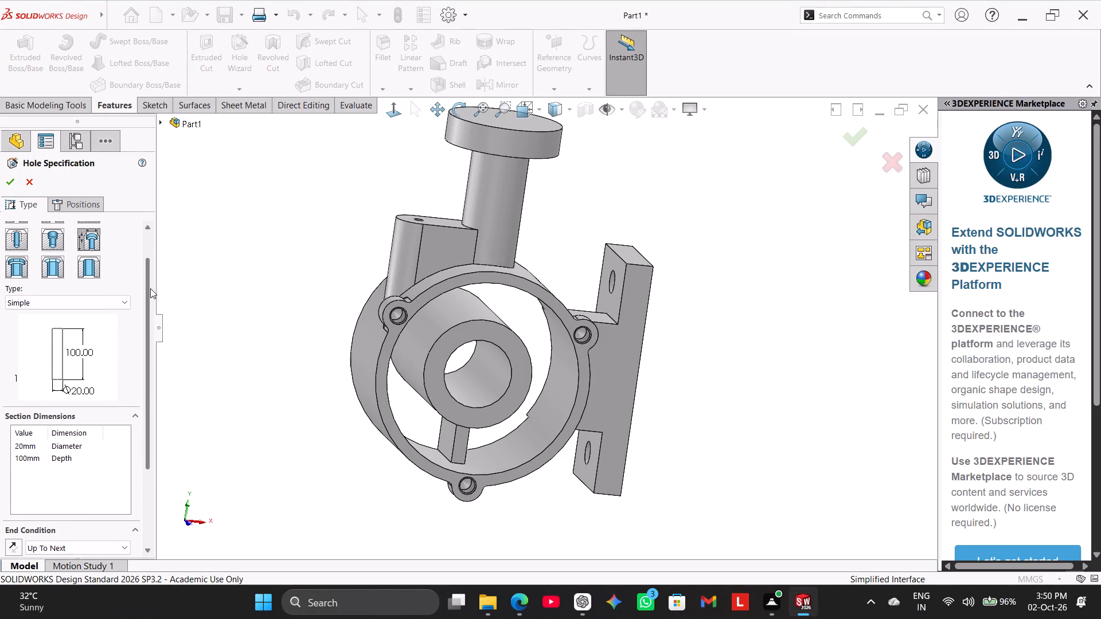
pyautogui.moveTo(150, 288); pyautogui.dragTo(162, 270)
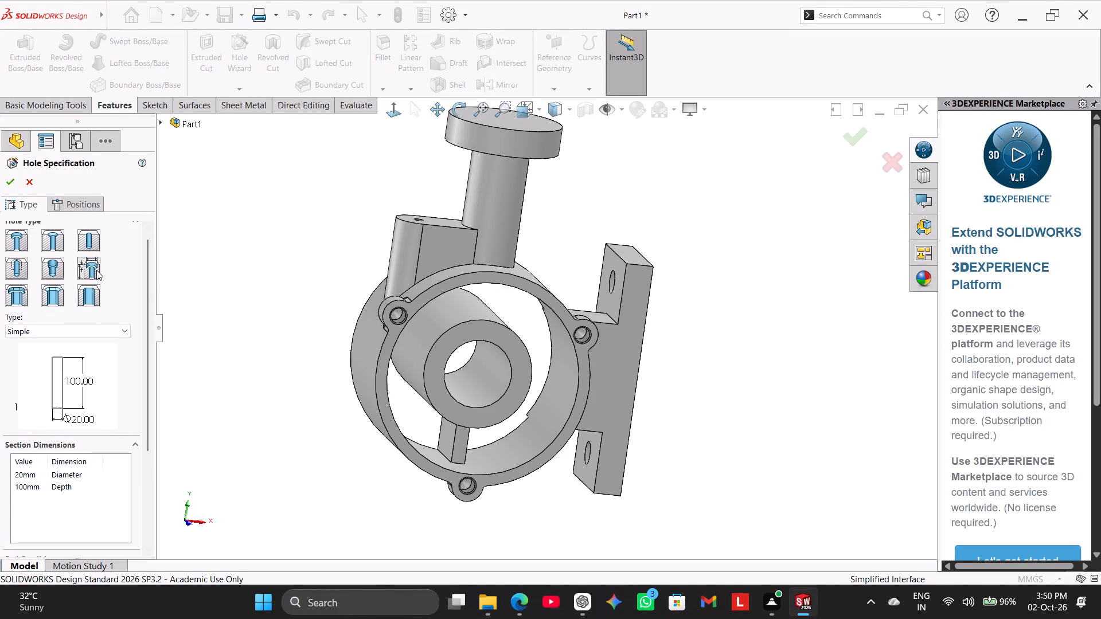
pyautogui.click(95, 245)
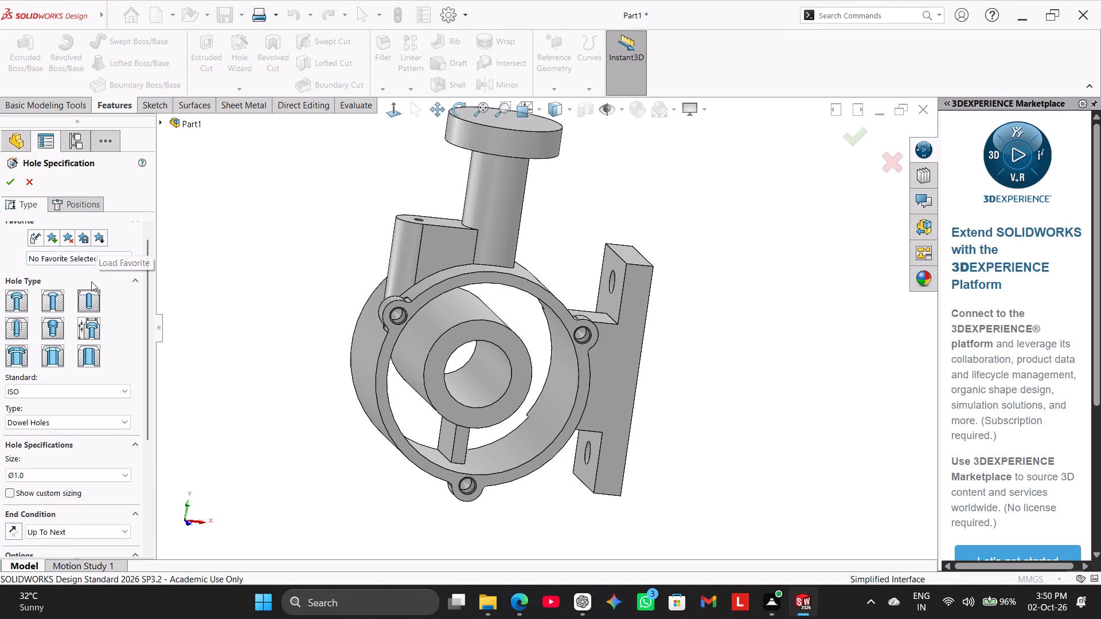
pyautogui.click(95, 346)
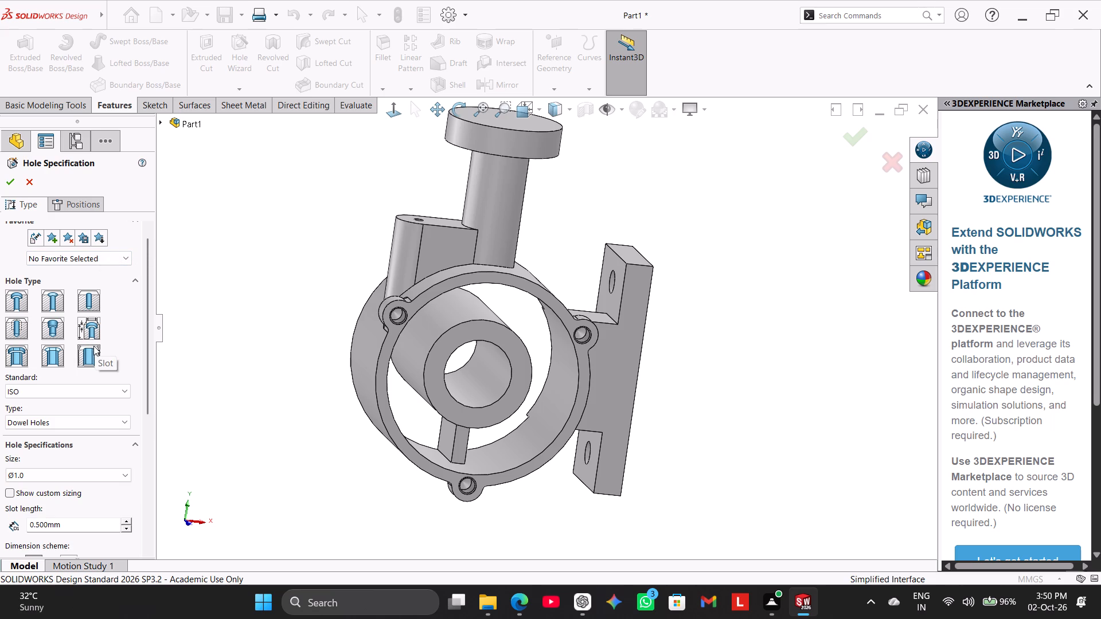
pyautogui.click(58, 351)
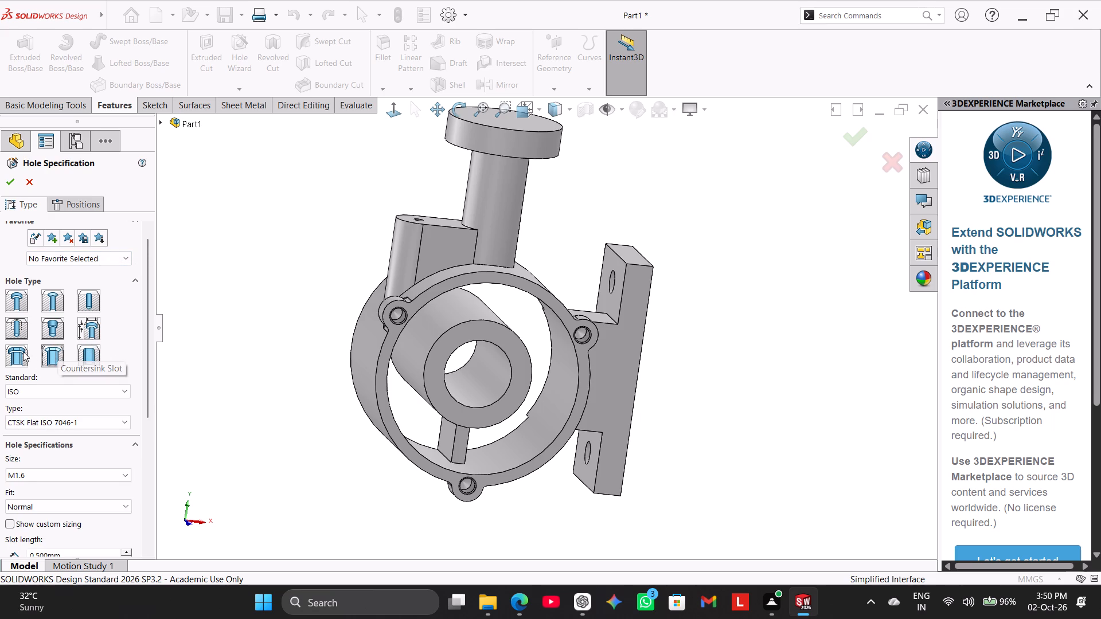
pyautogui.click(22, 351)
# Set the specification to a straight tap of type Tapped hole, size M10, and enable the thread class.
pyautogui.click(19, 326)
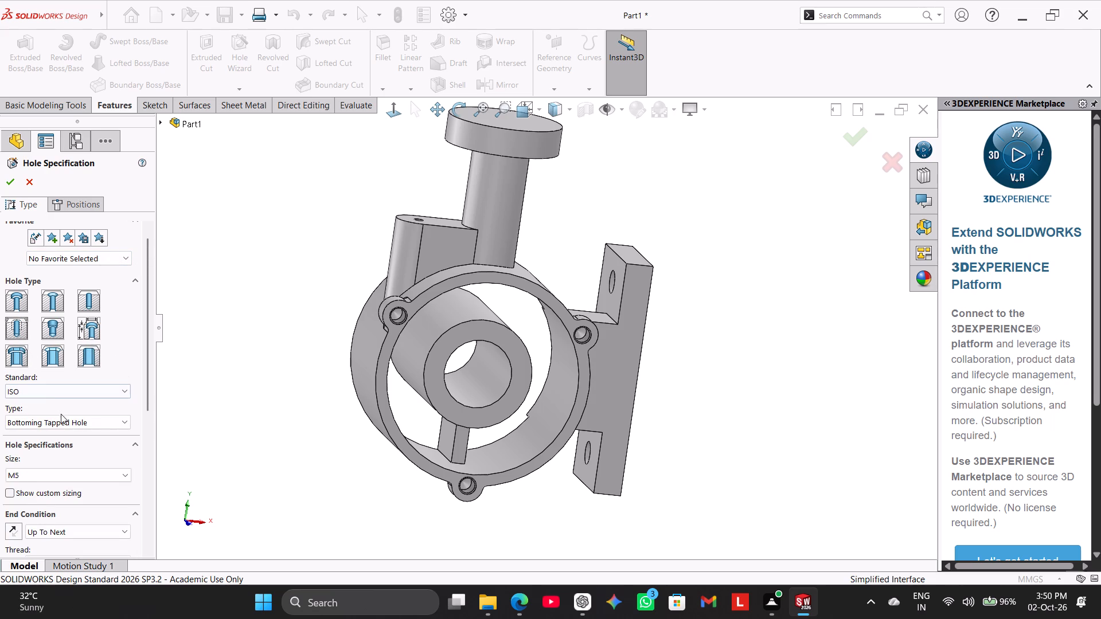
pyautogui.click(65, 420)
pyautogui.click(69, 453)
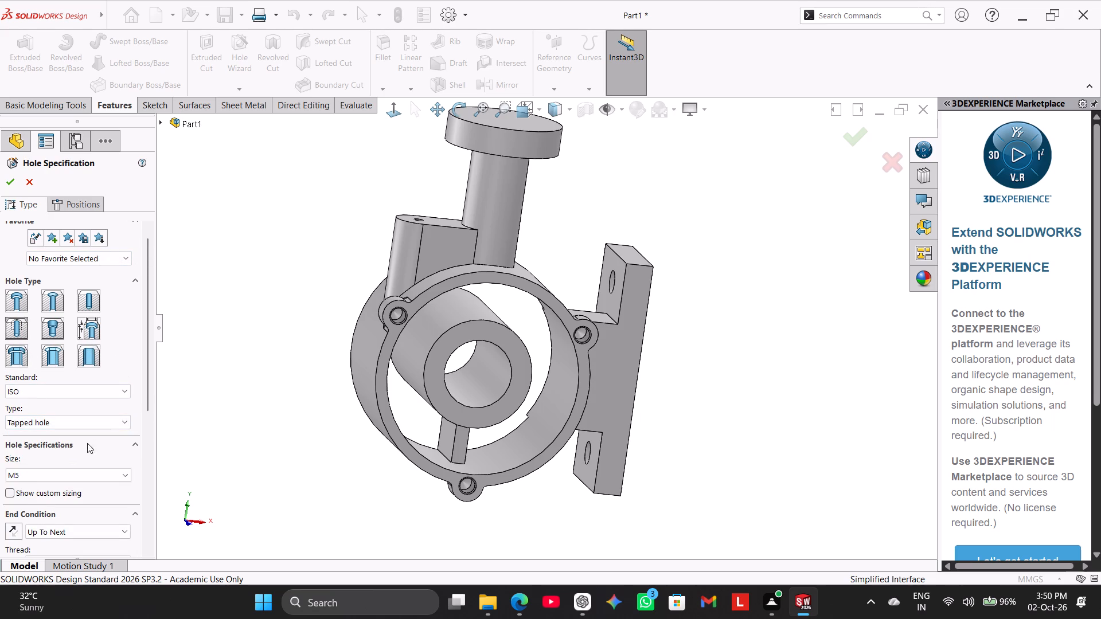
pyautogui.moveTo(152, 405); pyautogui.dragTo(151, 445)
pyautogui.click(107, 401)
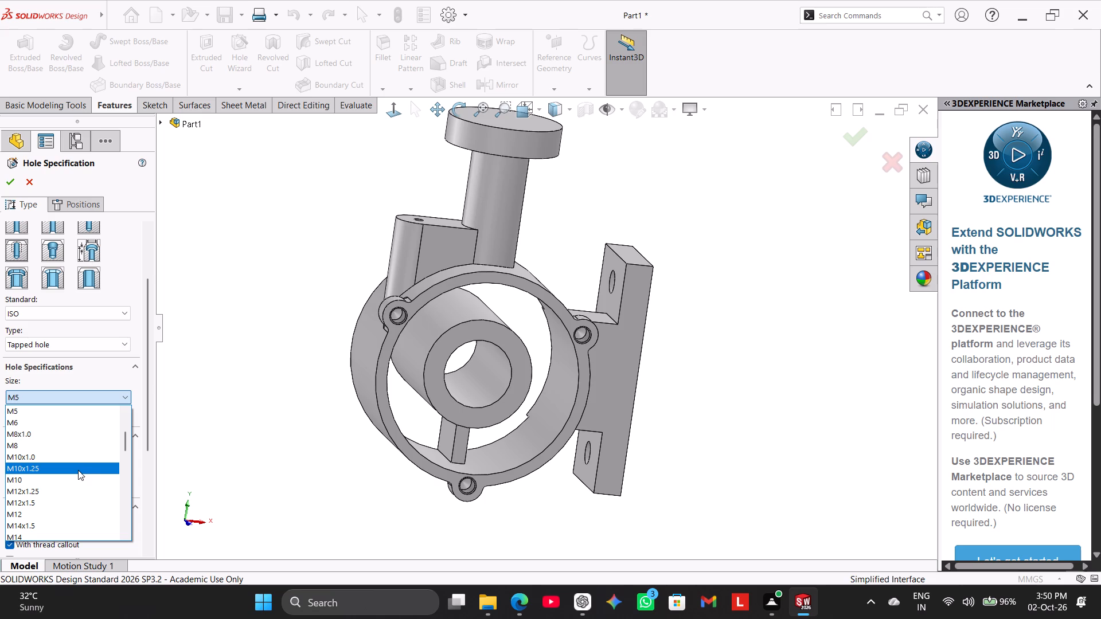
pyautogui.click(79, 481)
pyautogui.moveTo(150, 422); pyautogui.dragTo(152, 467)
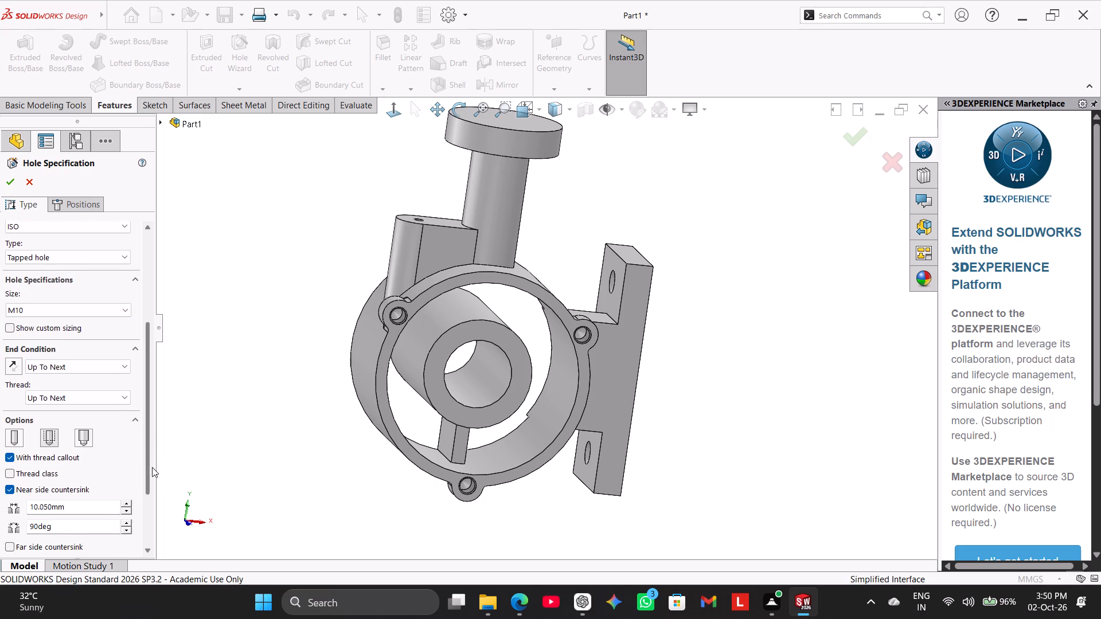
pyautogui.moveTo(152, 467); pyautogui.dragTo(151, 481)
pyautogui.click(45, 444)
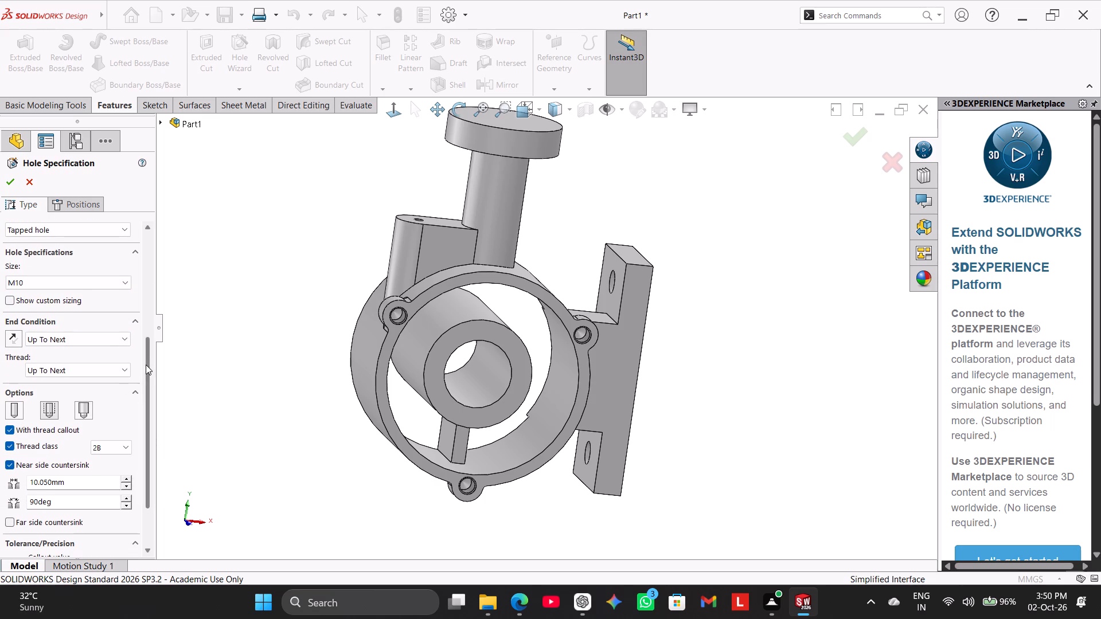
# Set the tapped hole's end condition to Blind with a 10 mm hole depth and a 10 mm thread depth.
pyautogui.click(102, 343)
pyautogui.click(89, 351)
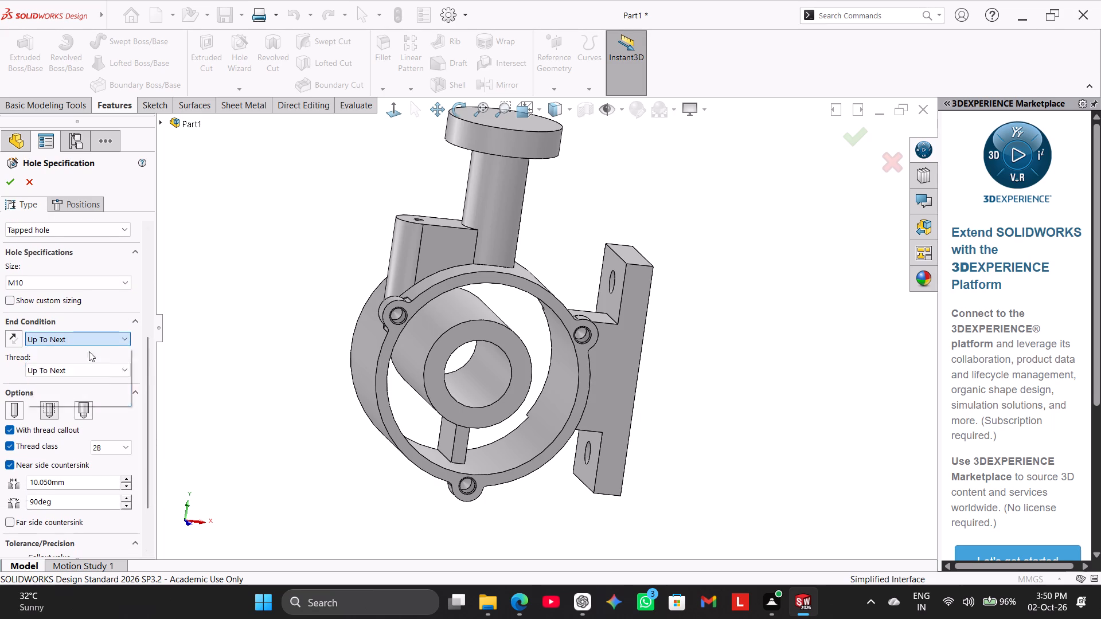
pyautogui.doubleClick(71, 361)
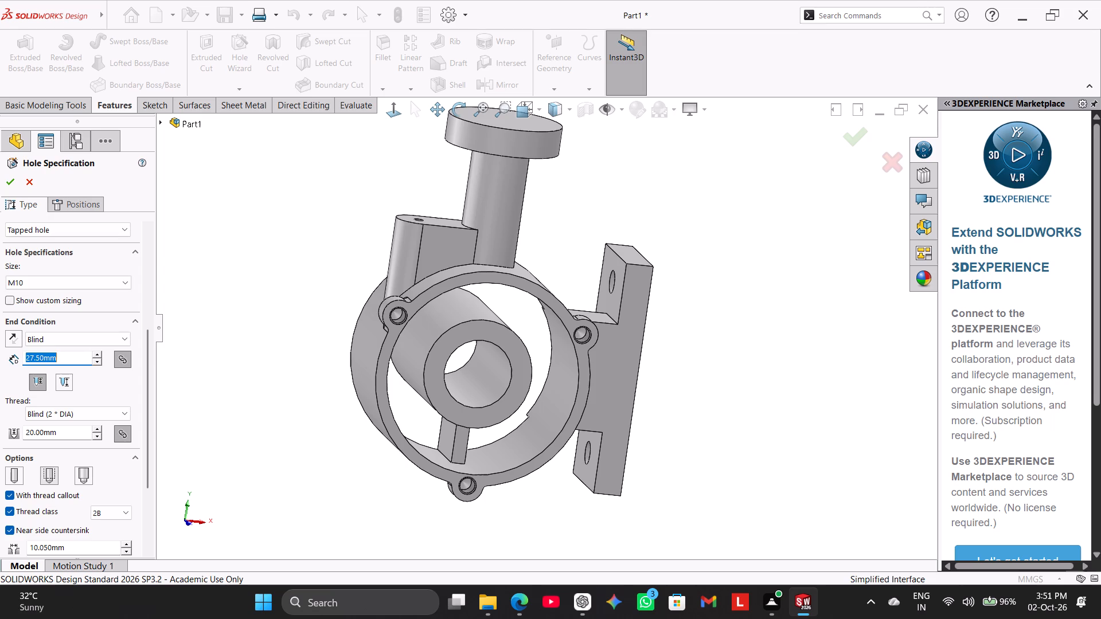
pyautogui.write('10')
pyautogui.press('Return')
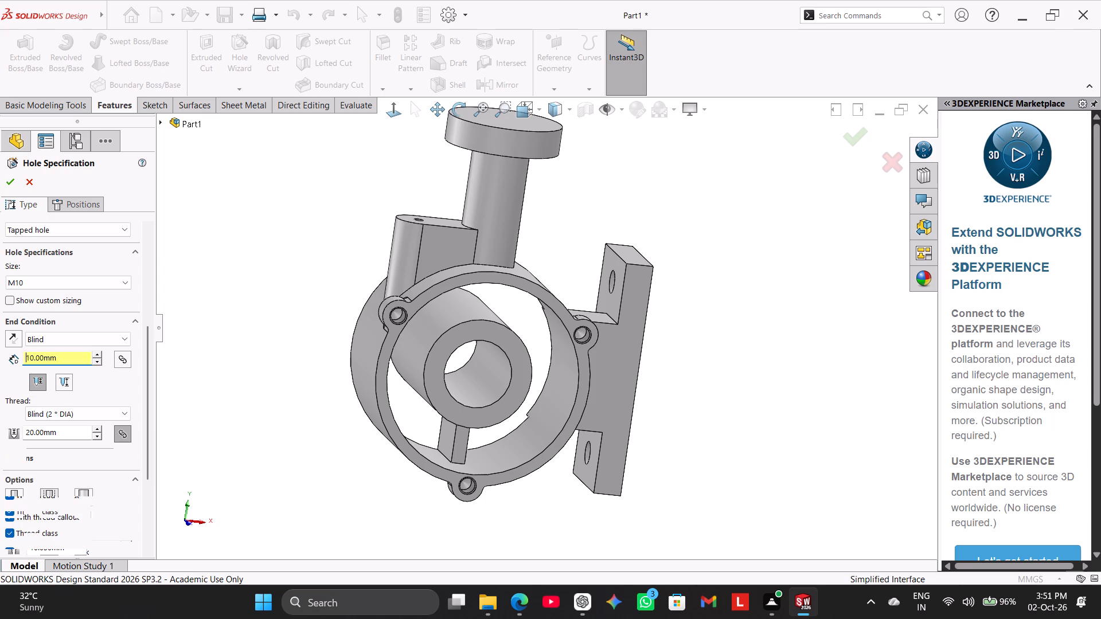
pyautogui.doubleClick(60, 431)
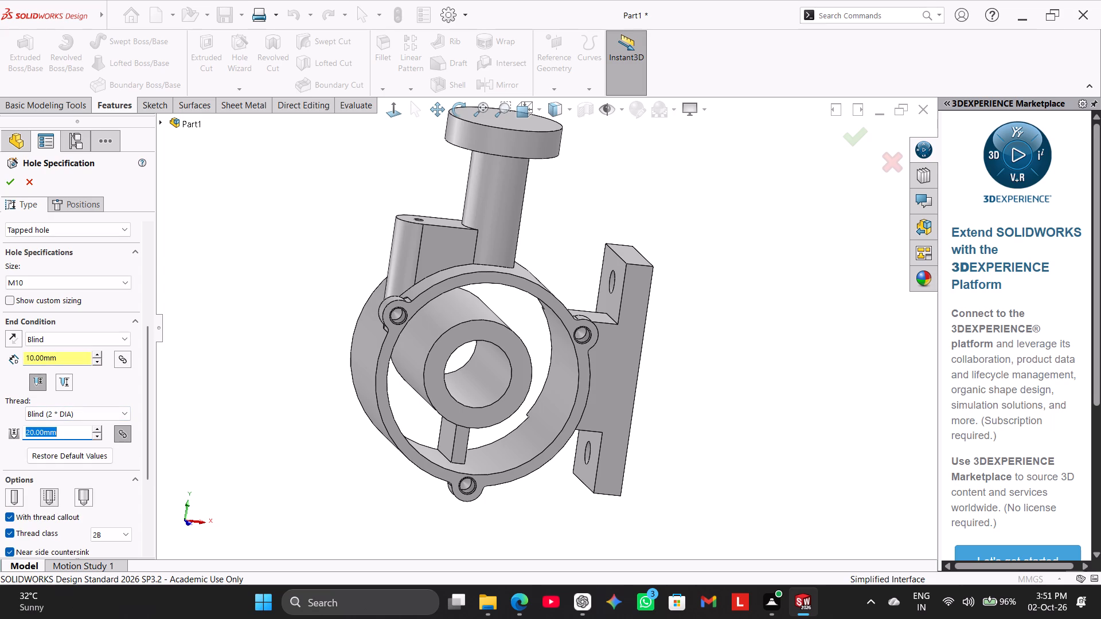
pyautogui.write('10')
pyautogui.press('Return')
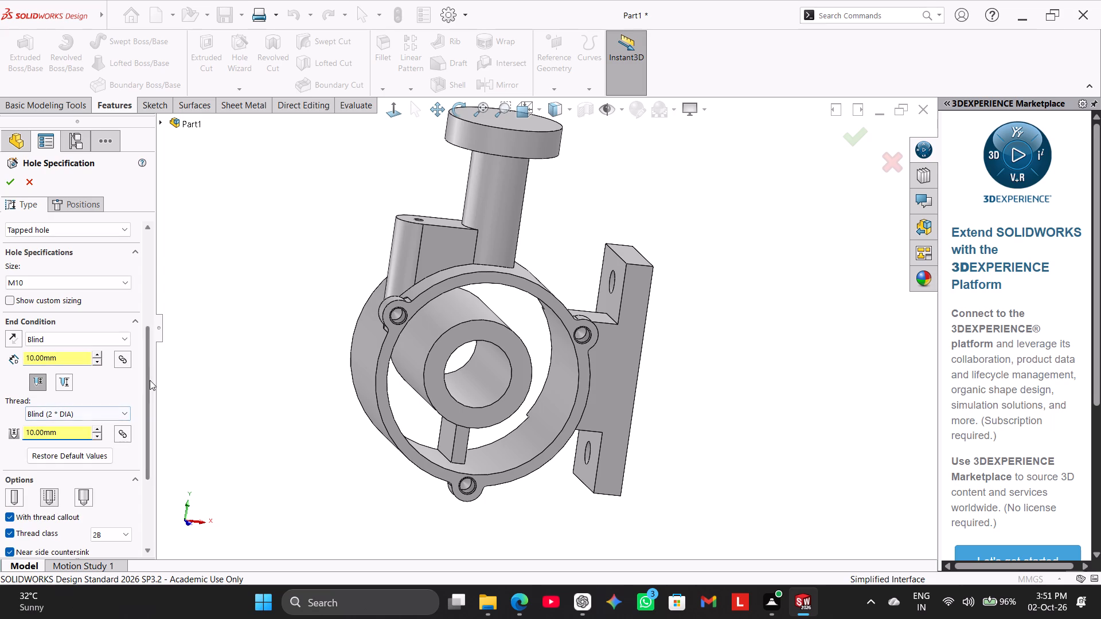
# Place the M10 tapped hole on the slot boss's top face, concentric with its existing small hole, and finish the feature.
pyautogui.moveTo(150, 380); pyautogui.dragTo(183, 258)
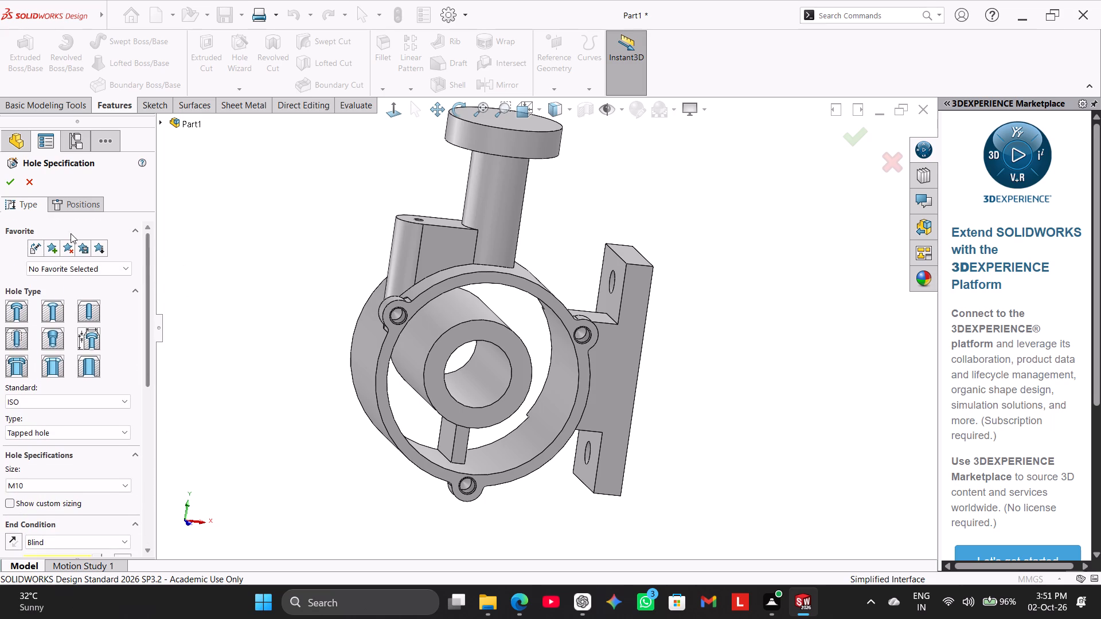
pyautogui.click(76, 202)
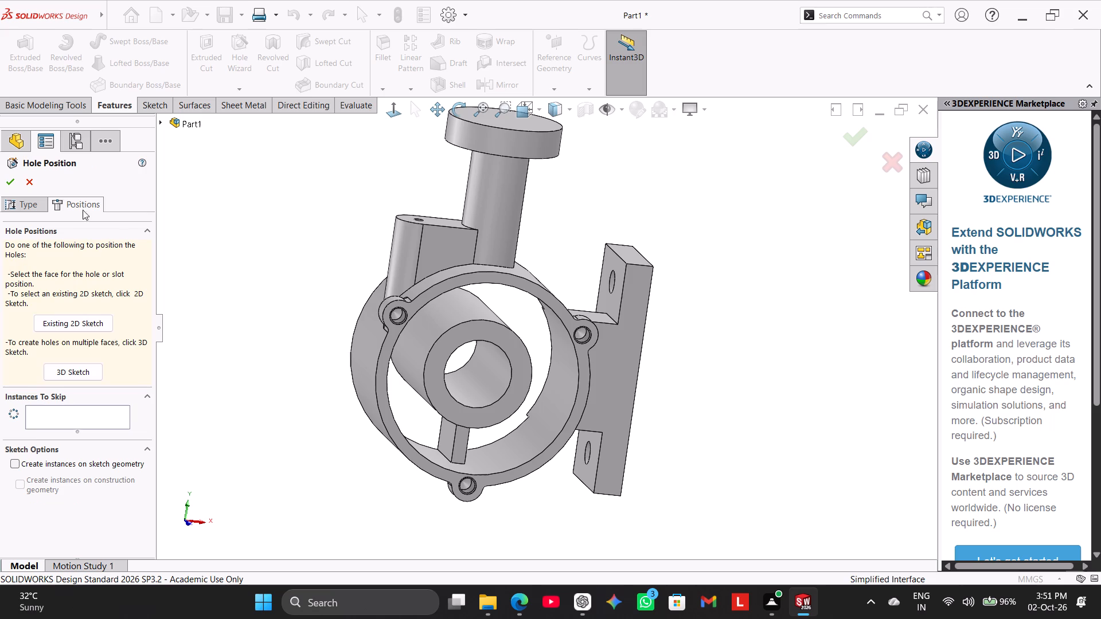
pyautogui.click(99, 416)
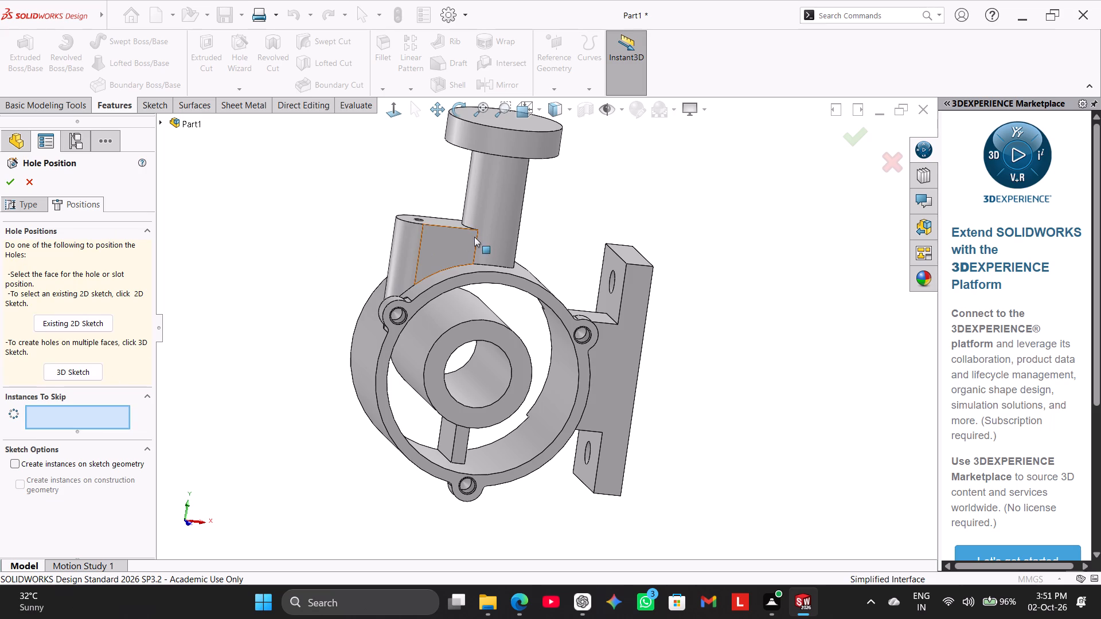
pyautogui.click(454, 222)
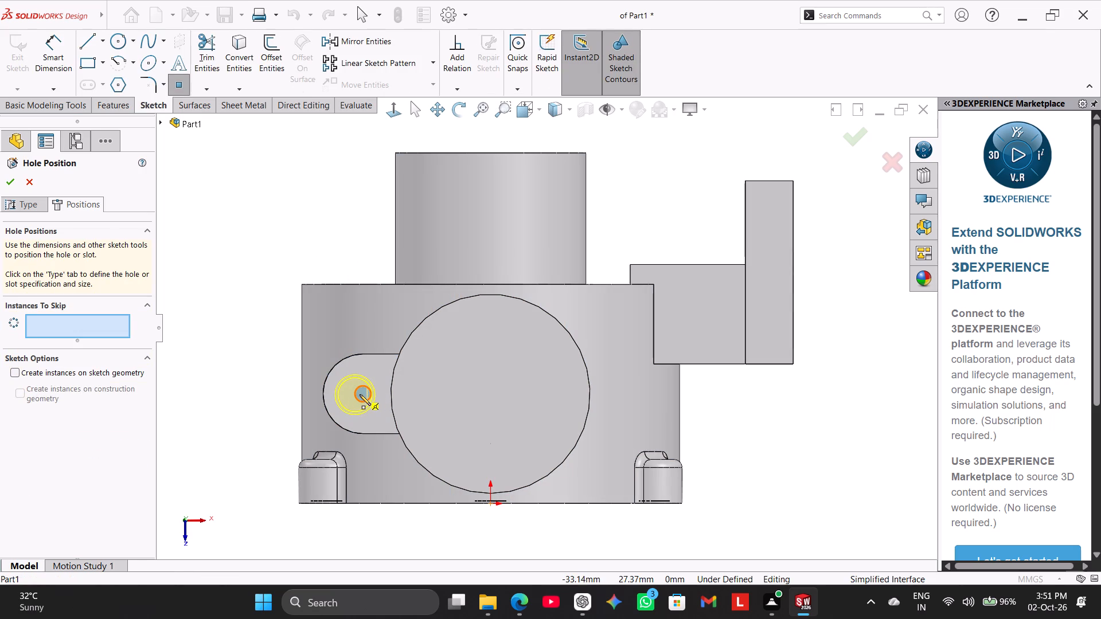
pyautogui.click(360, 394)
pyautogui.click(3, 182)
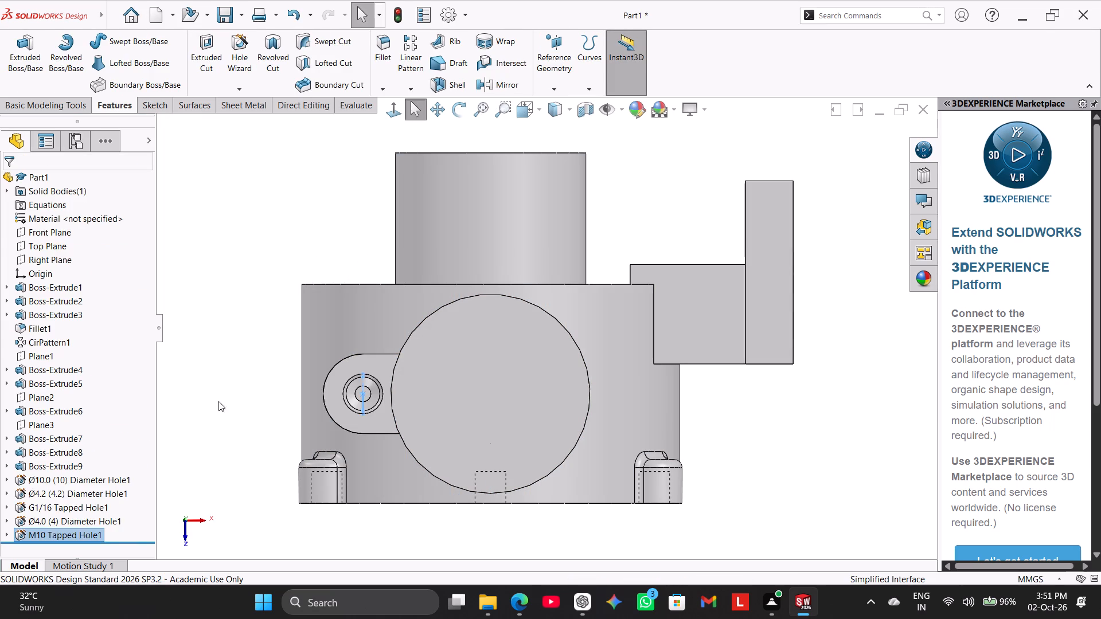
pyautogui.click(218, 401)
# Edit the tapped holes in the ring's lobes, changing them to type Tapped hole, size M5.
pyautogui.moveTo(240, 359); pyautogui.dragTo(241, 195, button='middle')
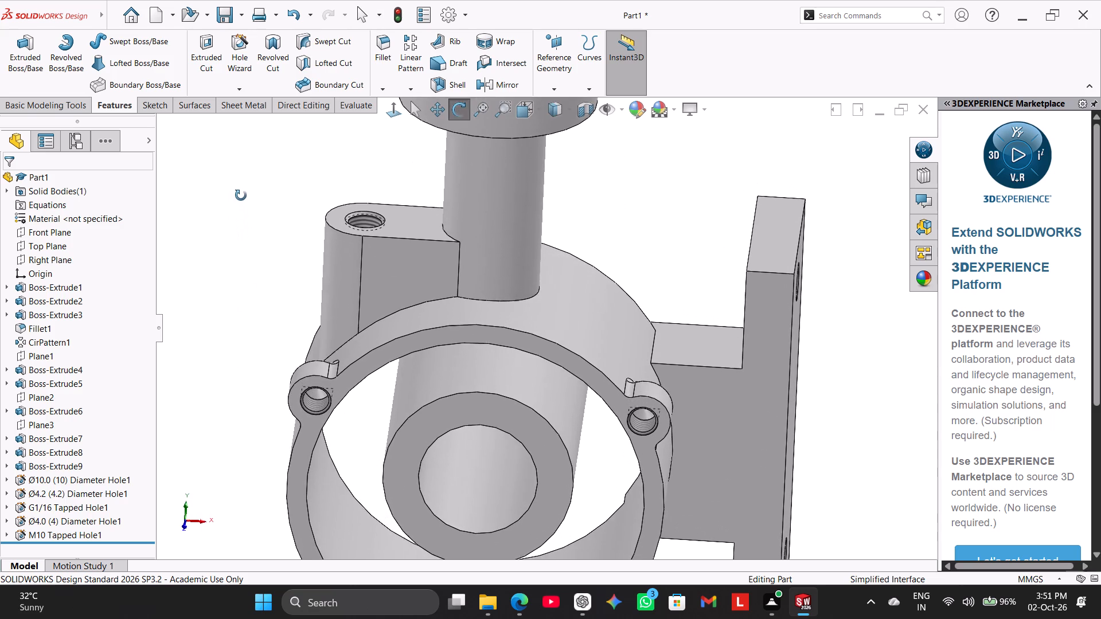
pyautogui.moveTo(241, 195); pyautogui.dragTo(241, 194, button='middle')
pyautogui.moveTo(249, 258); pyautogui.dragTo(264, 264, button='middle')
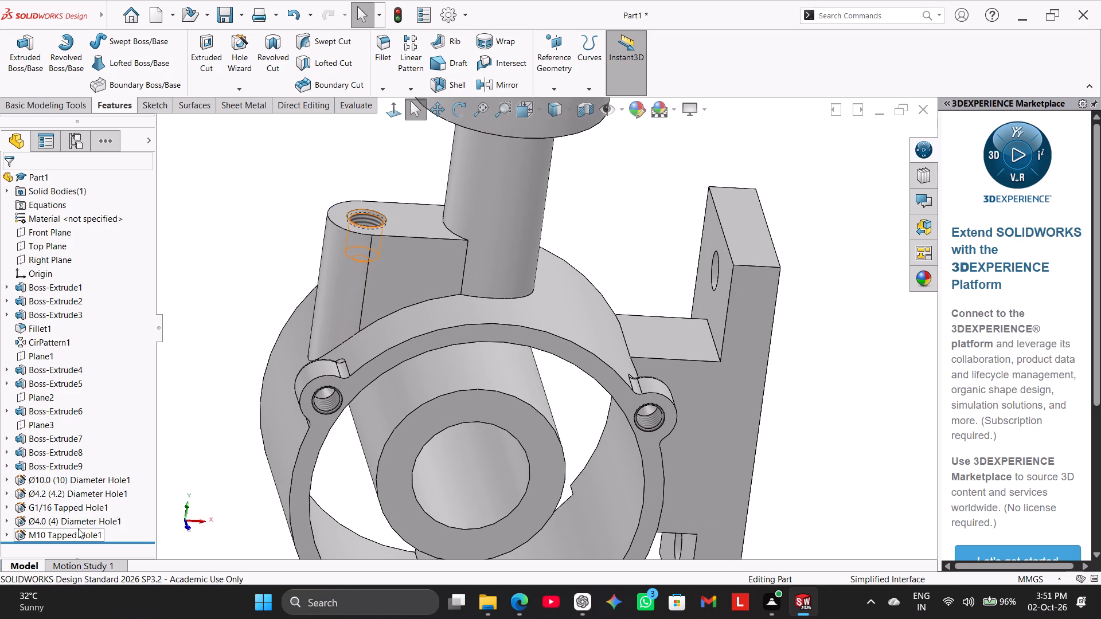
pyautogui.rightClick(91, 508)
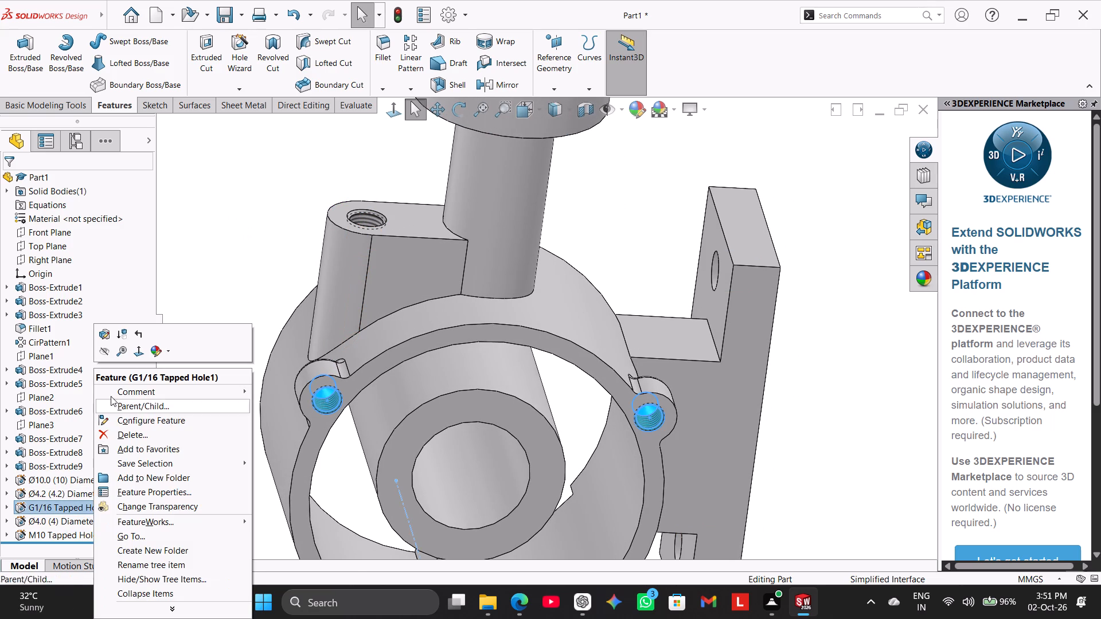
pyautogui.click(106, 332)
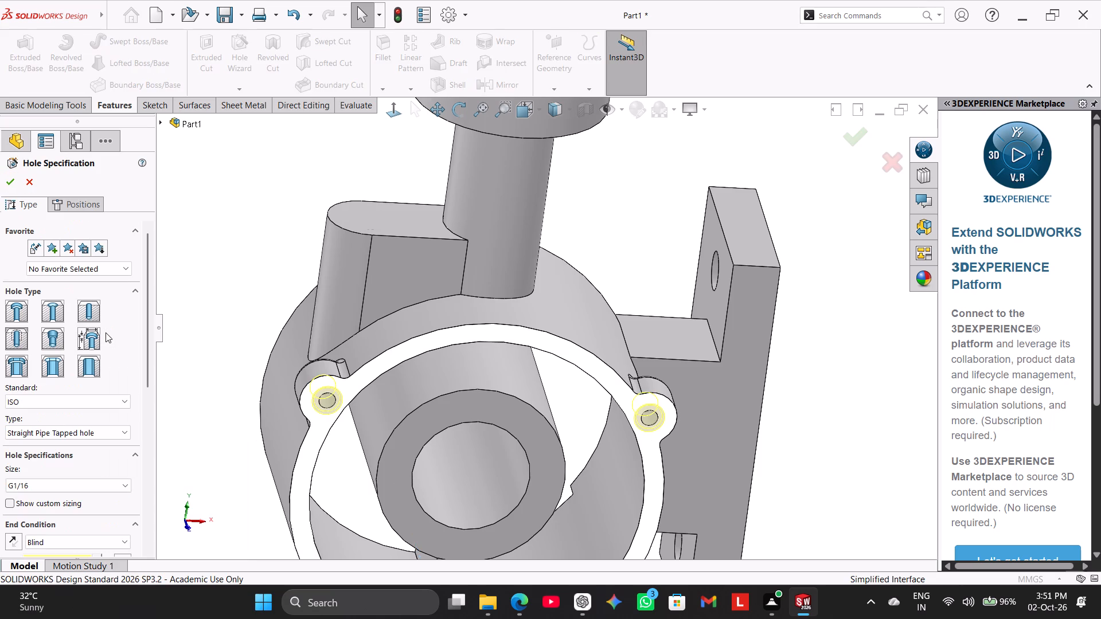
pyautogui.click(74, 433)
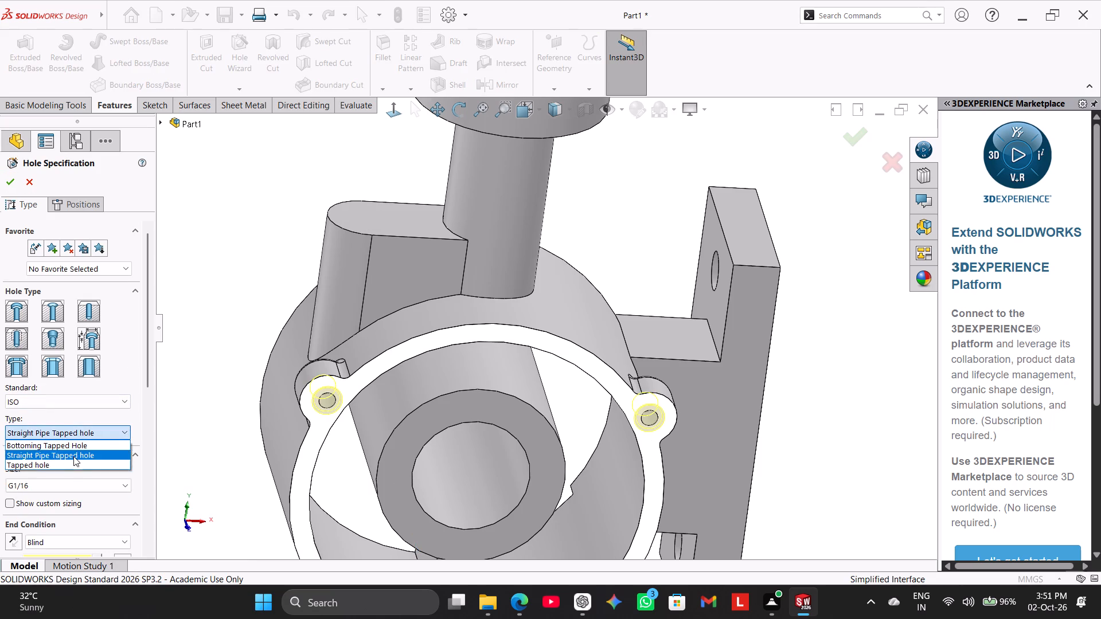
pyautogui.click(73, 465)
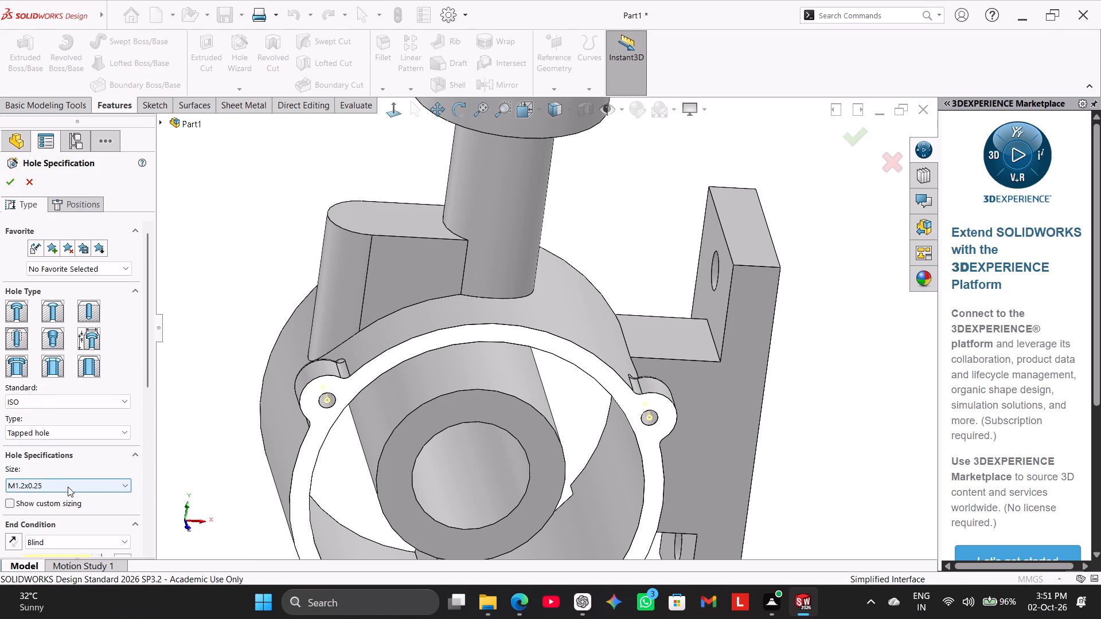
pyautogui.click(68, 487)
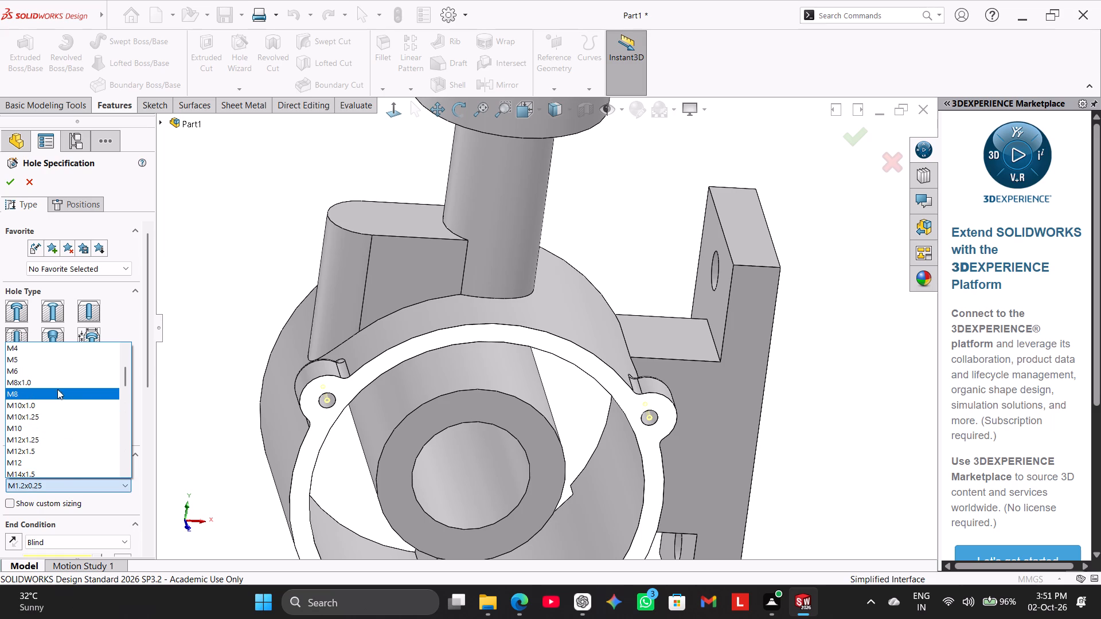
pyautogui.click(63, 357)
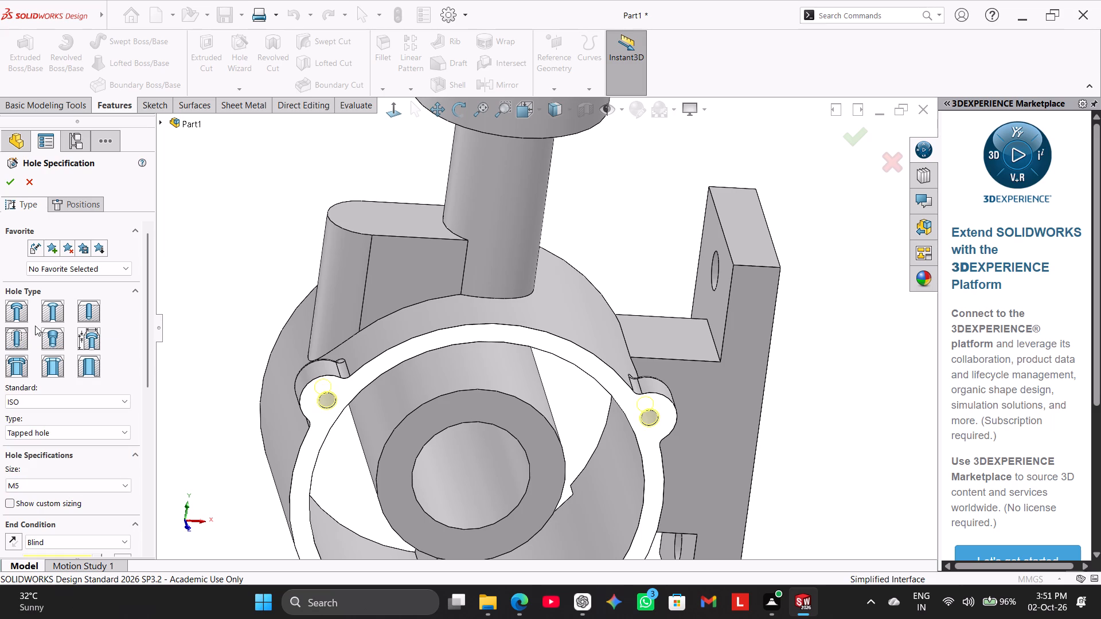
pyautogui.click(11, 180)
pyautogui.click(215, 320)
# Section the part parallel to the Front Plane at a -29 mm offset and inspect the cut through the slot boss's holes.
pyautogui.moveTo(220, 348); pyautogui.dragTo(218, 324, button='middle')
pyautogui.moveTo(221, 320); pyautogui.dragTo(333, 232, button='right')
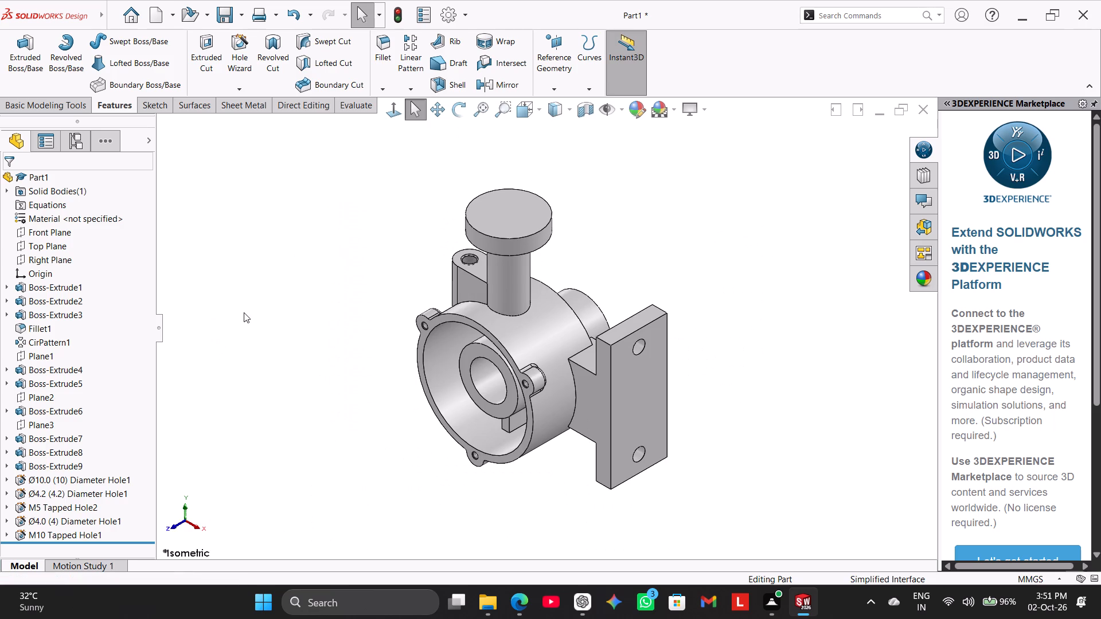
pyautogui.click(589, 107)
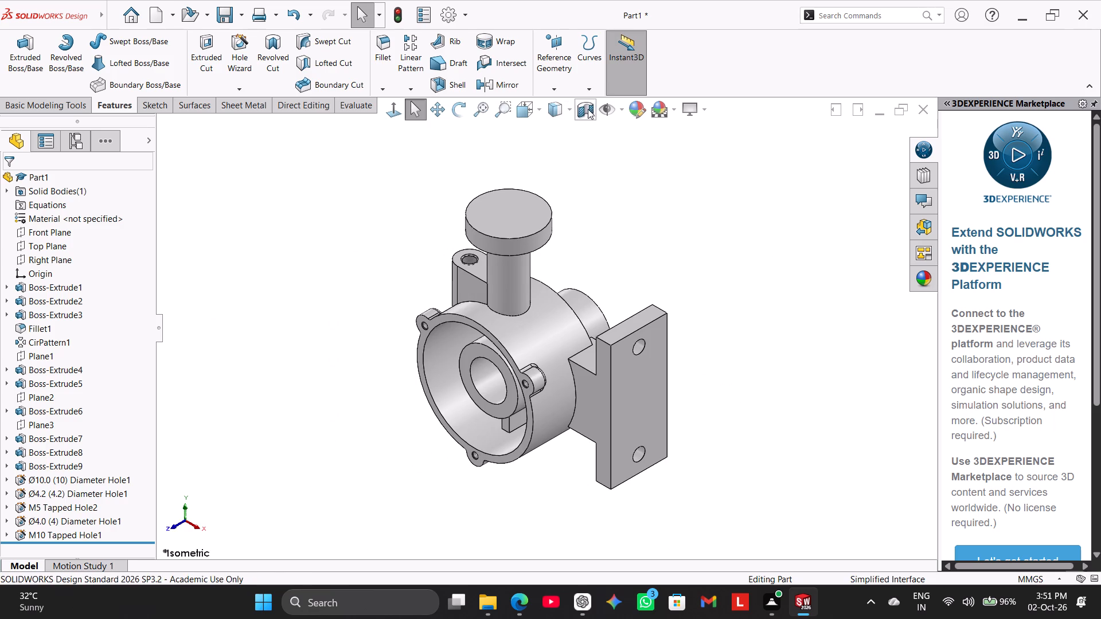
pyautogui.click(28, 432)
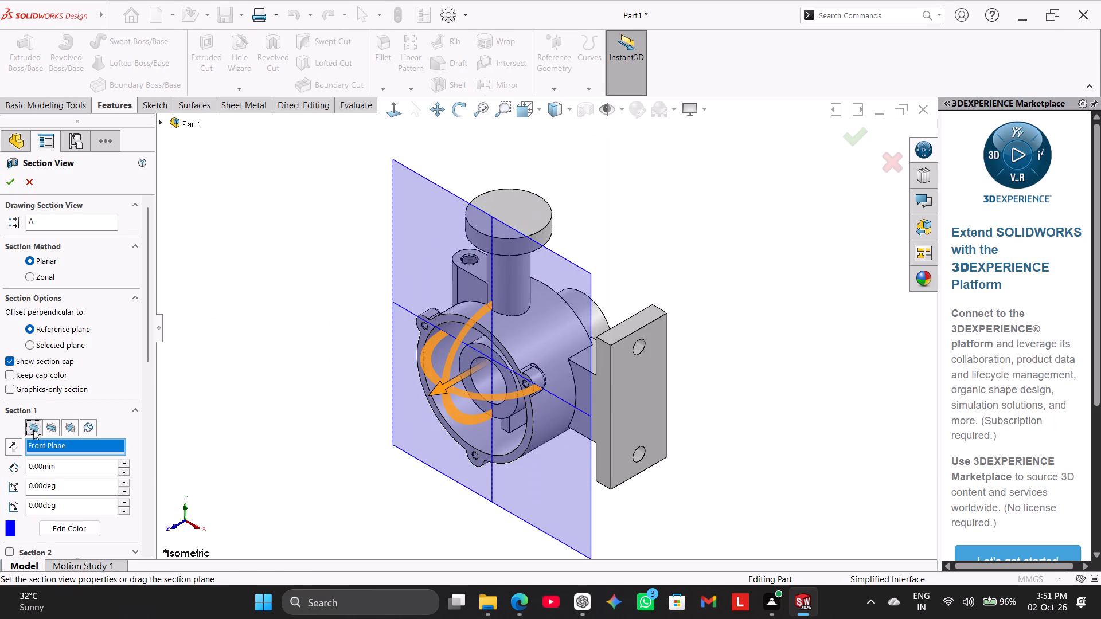
pyautogui.moveTo(437, 387); pyautogui.dragTo(472, 371)
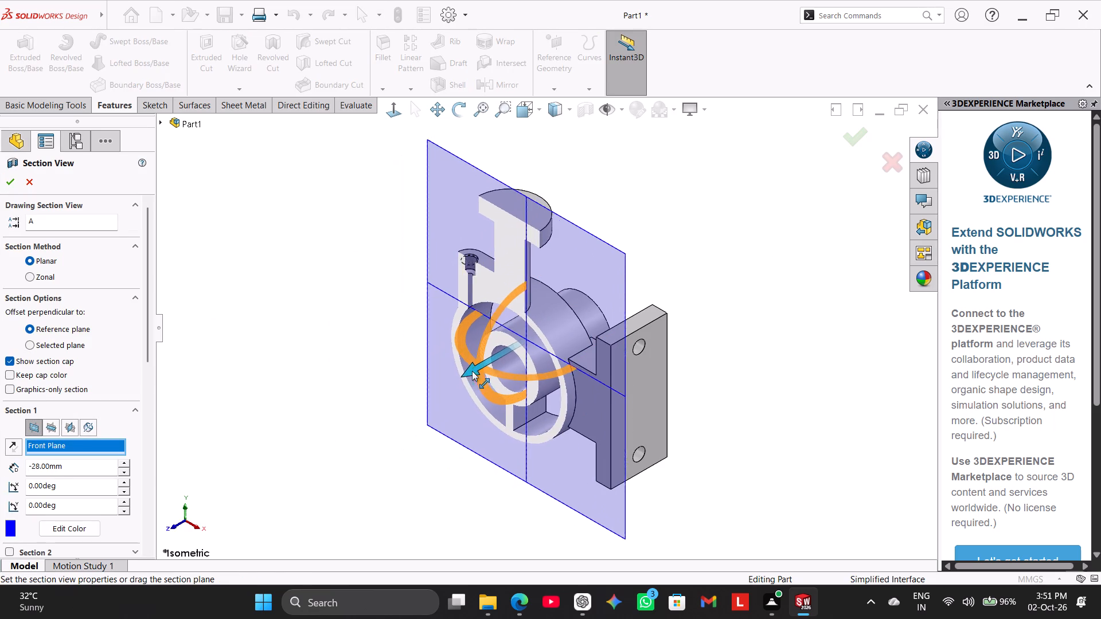
pyautogui.moveTo(472, 371); pyautogui.dragTo(476, 369)
pyautogui.moveTo(363, 377); pyautogui.dragTo(411, 373, button='middle')
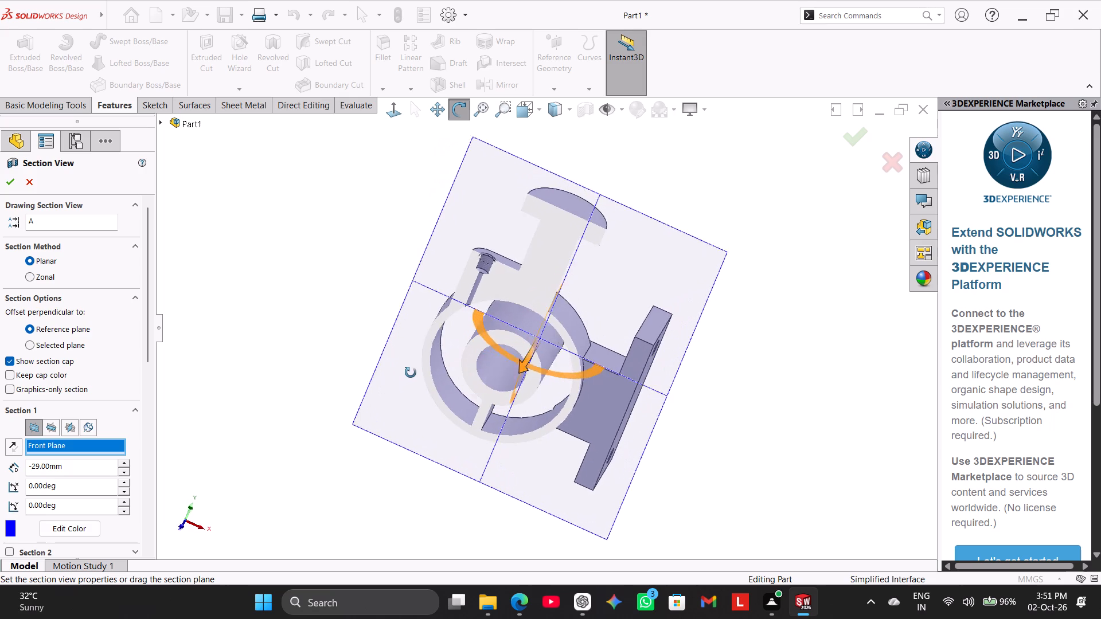
pyautogui.moveTo(411, 373); pyautogui.dragTo(420, 373, button='middle')
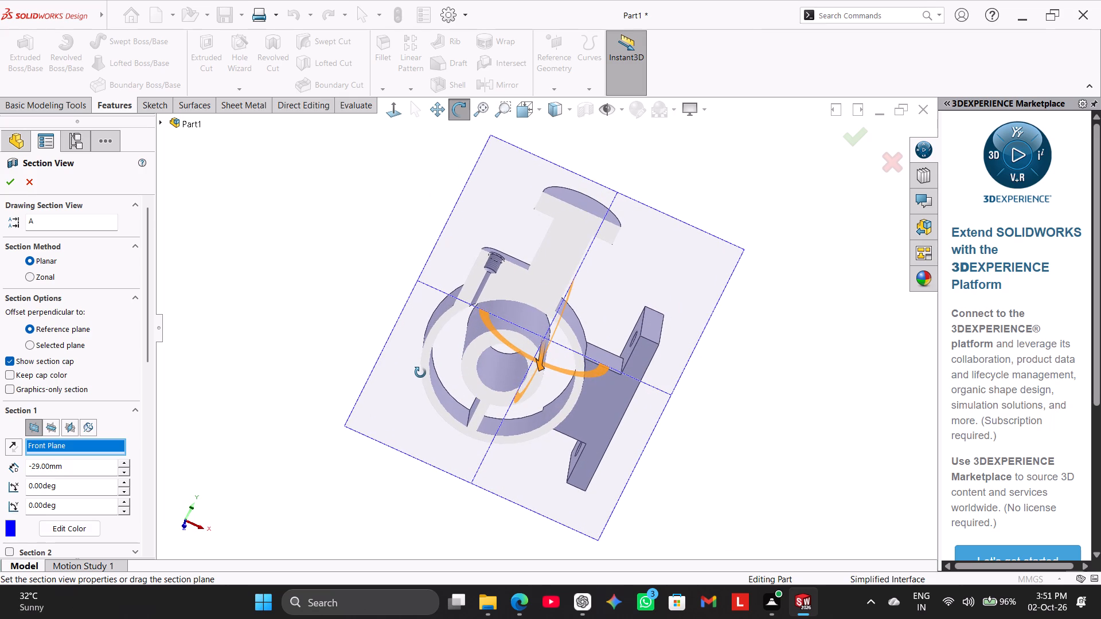
pyautogui.moveTo(420, 373); pyautogui.dragTo(404, 325, button='middle')
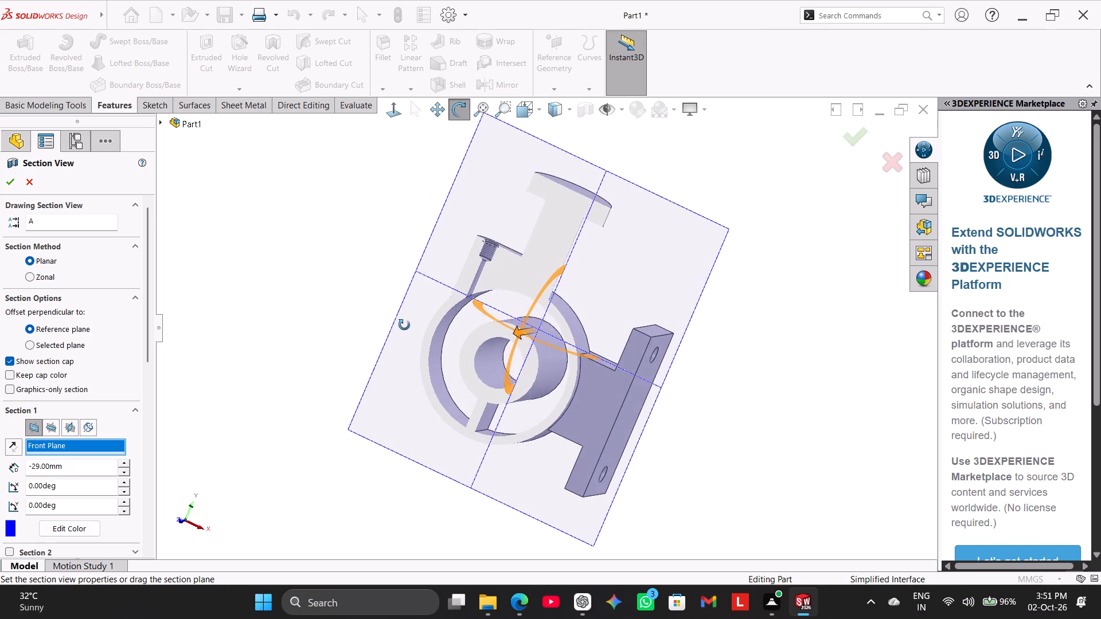
pyautogui.moveTo(404, 325); pyautogui.dragTo(389, 367, button='middle')
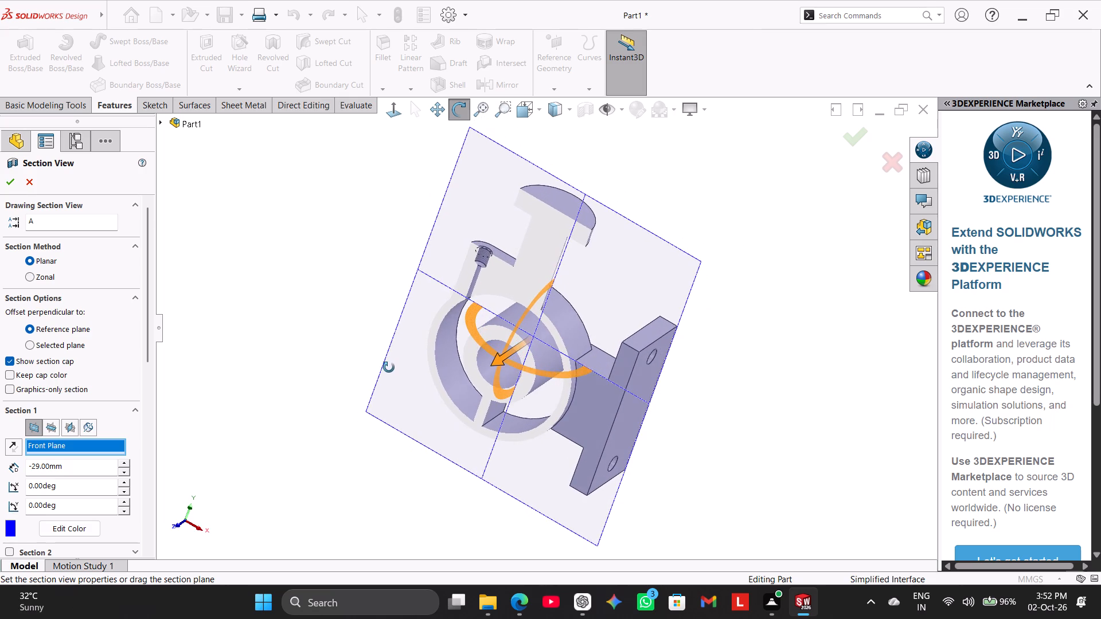
pyautogui.moveTo(389, 367); pyautogui.dragTo(389, 375, button='middle')
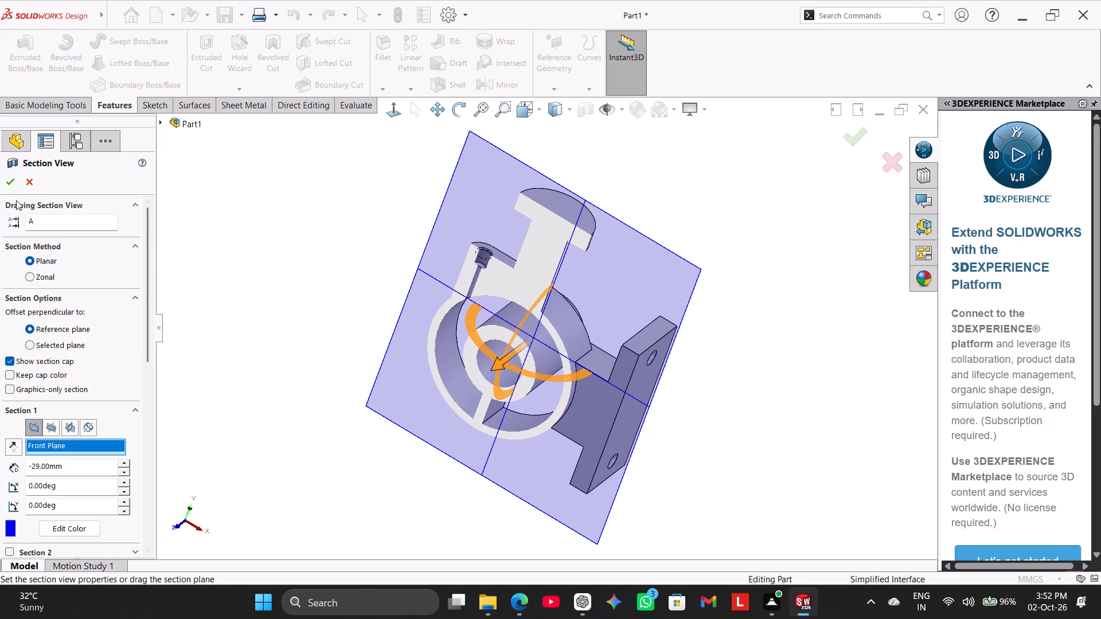
pyautogui.click(10, 183)
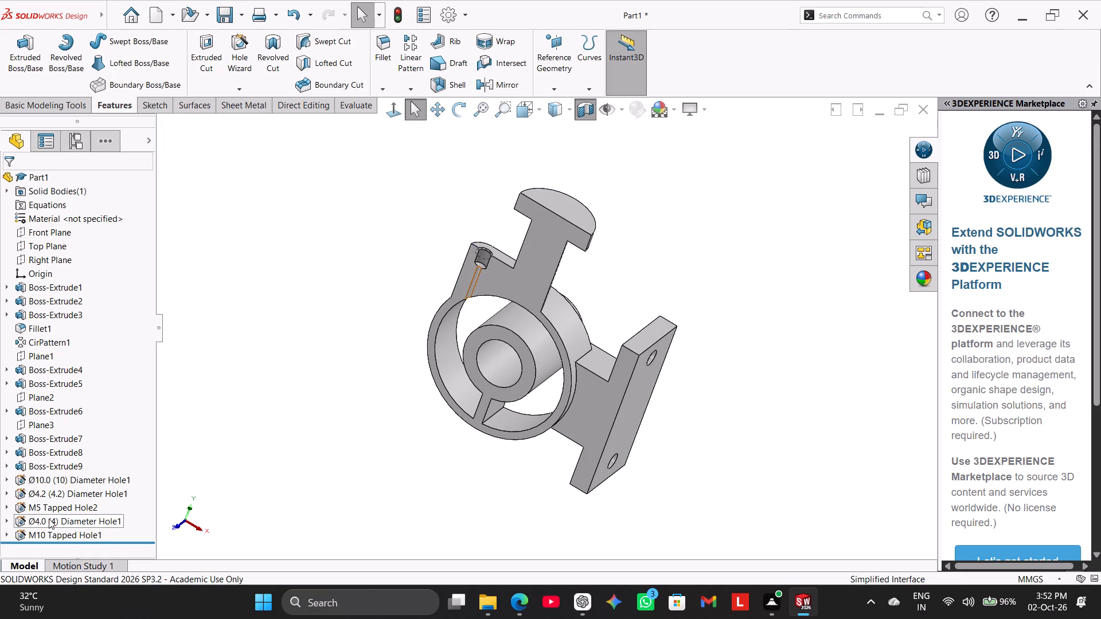
# Open the slot boss's M10 tapped hole for editing and review its type, end condition, thread depth and option settings.
pyautogui.rightClick(50, 528)
pyautogui.click(65, 347)
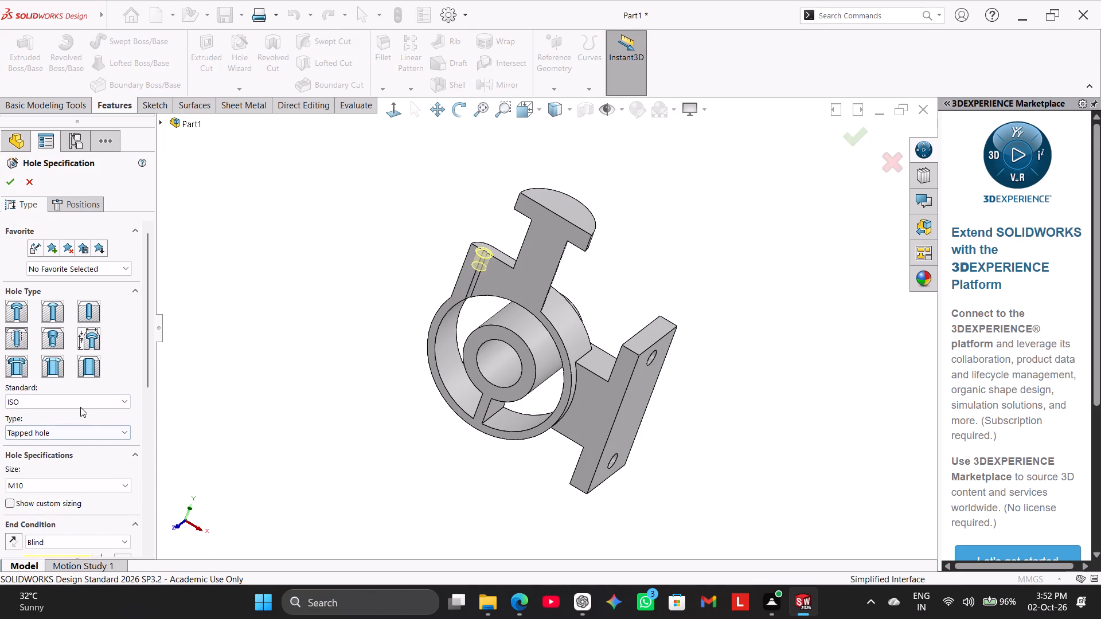
pyautogui.click(66, 436)
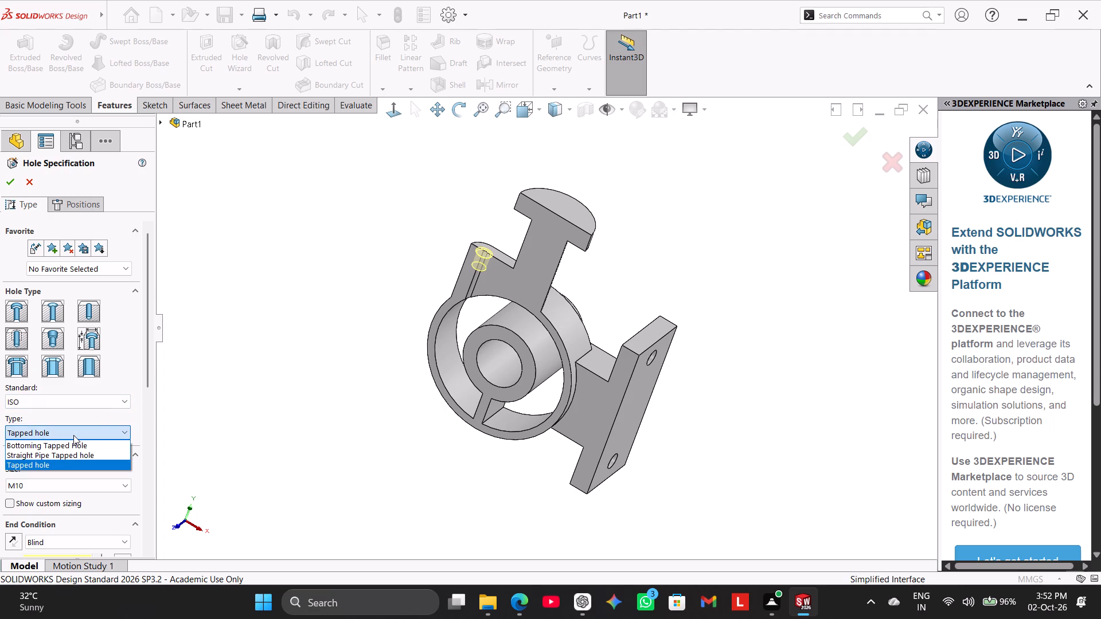
pyautogui.moveTo(149, 375); pyautogui.dragTo(149, 399)
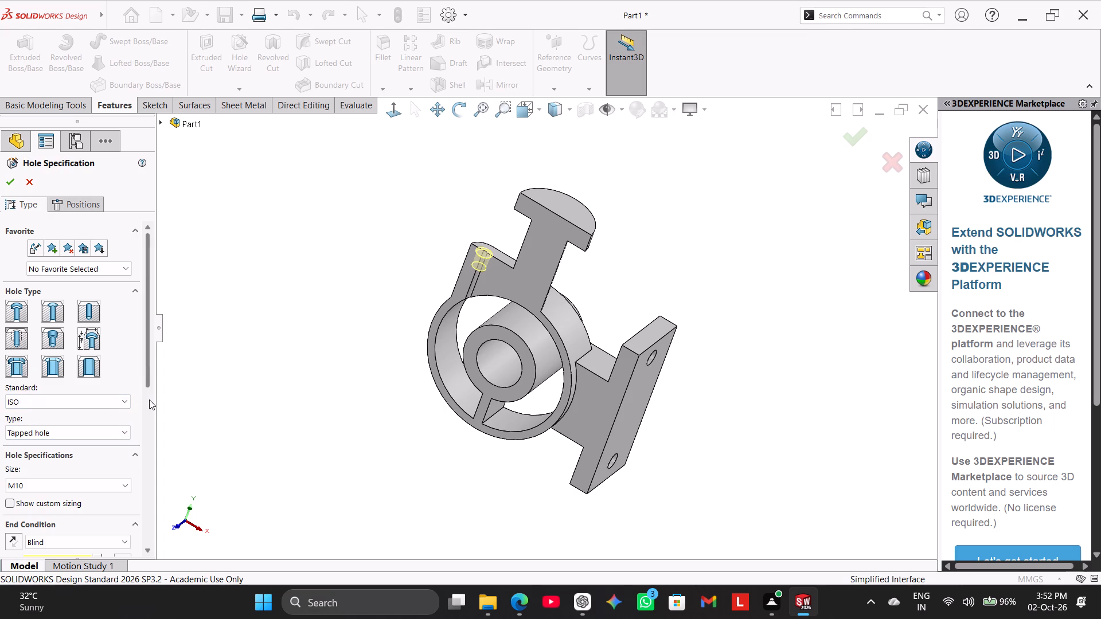
pyautogui.moveTo(149, 399); pyautogui.dragTo(149, 401)
pyautogui.moveTo(149, 374); pyautogui.dragTo(150, 418)
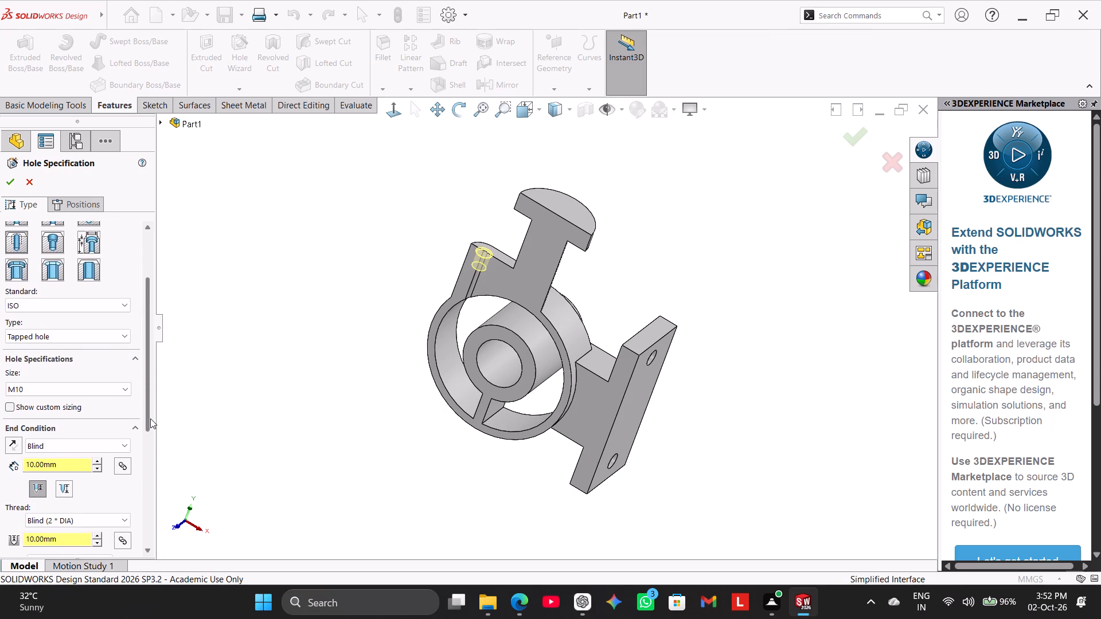
pyautogui.moveTo(150, 418); pyautogui.dragTo(150, 436)
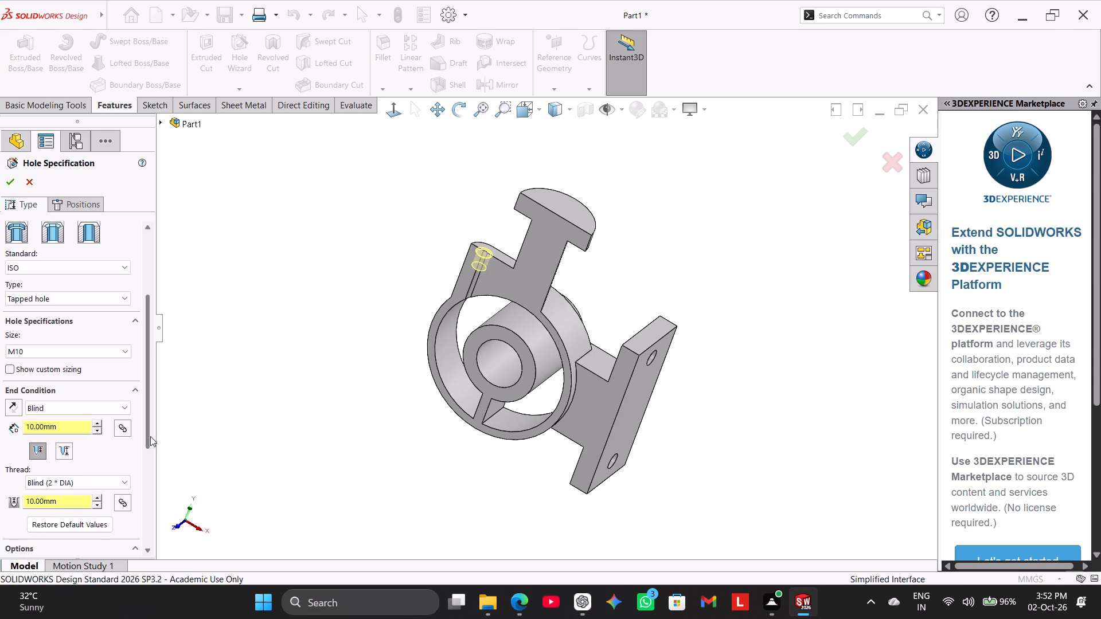
pyautogui.moveTo(150, 436); pyautogui.dragTo(150, 440)
pyautogui.click(124, 422)
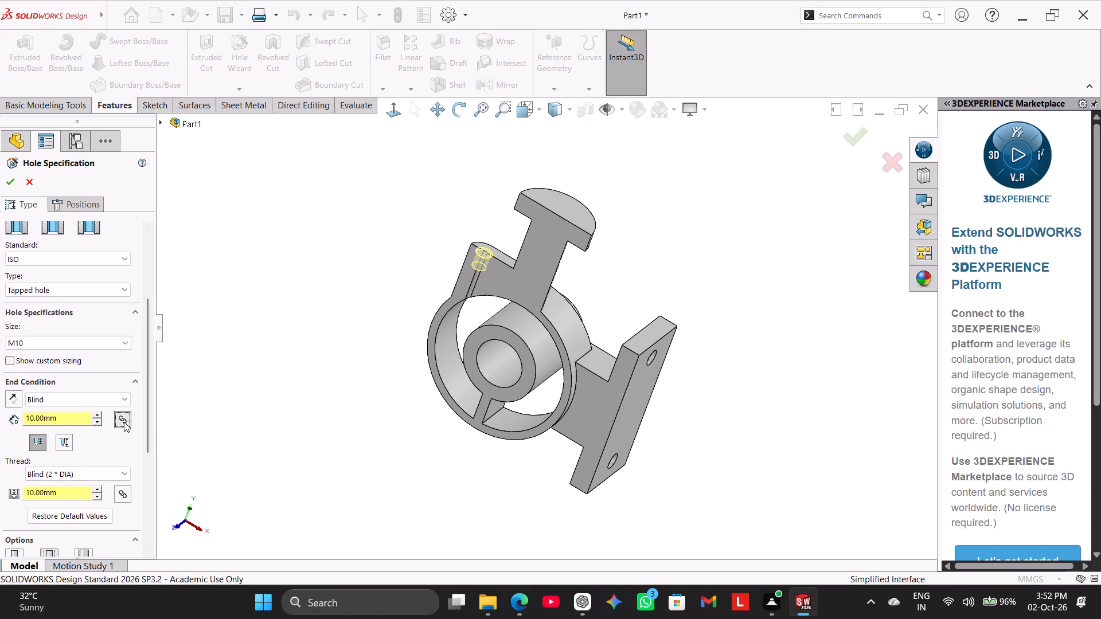
pyautogui.click(124, 422)
pyautogui.moveTo(147, 436); pyautogui.dragTo(147, 455)
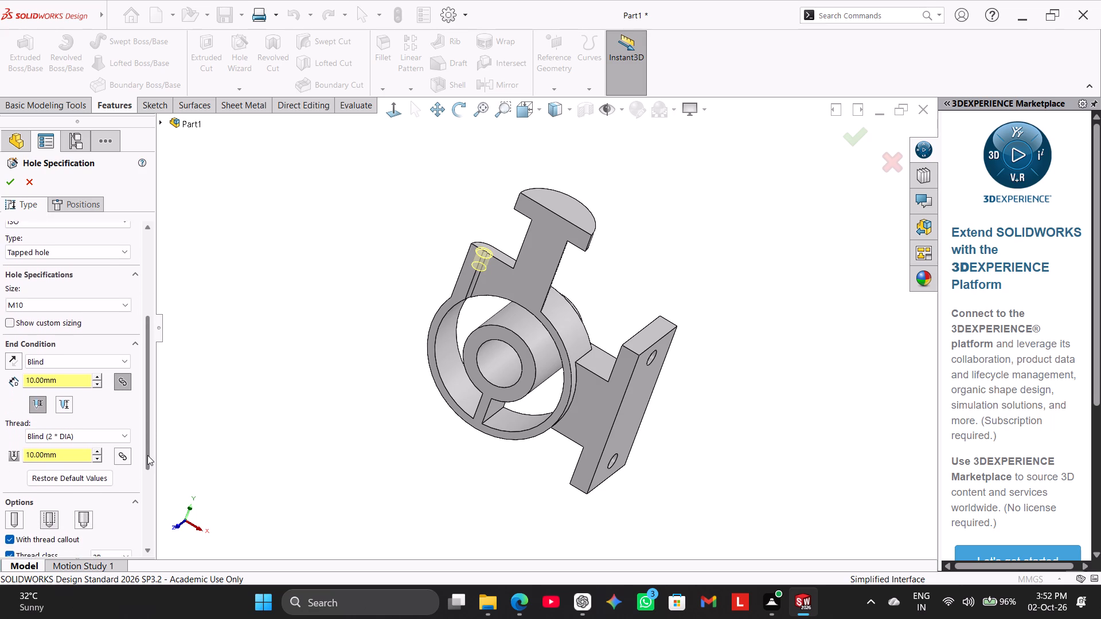
pyautogui.moveTo(147, 455); pyautogui.dragTo(147, 461)
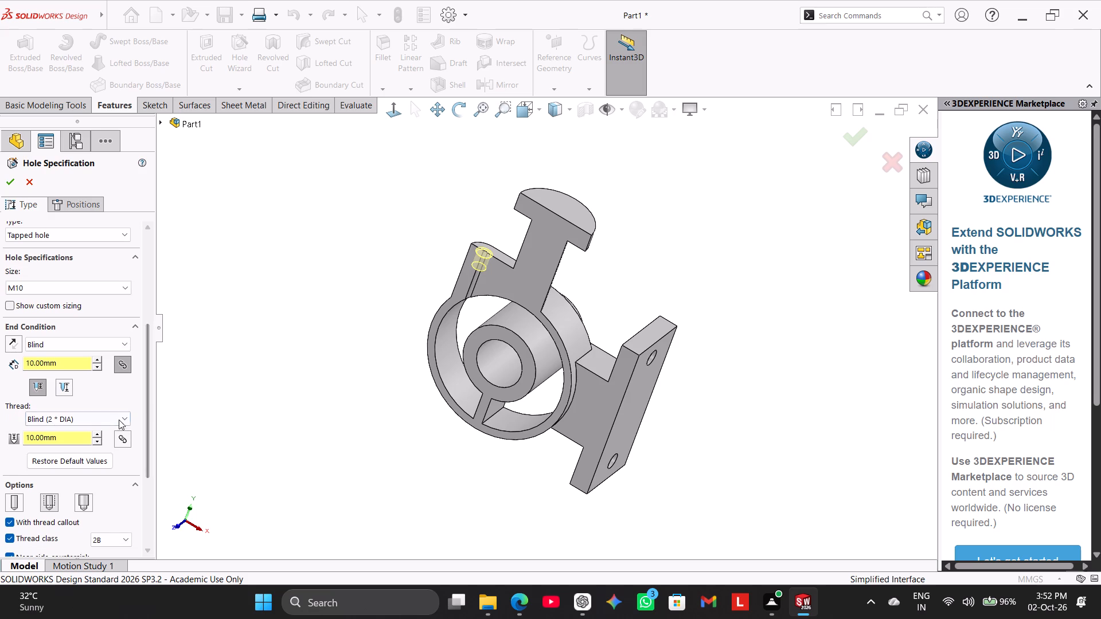
pyautogui.click(117, 418)
pyautogui.click(117, 418)
pyautogui.moveTo(148, 453); pyautogui.dragTo(152, 470)
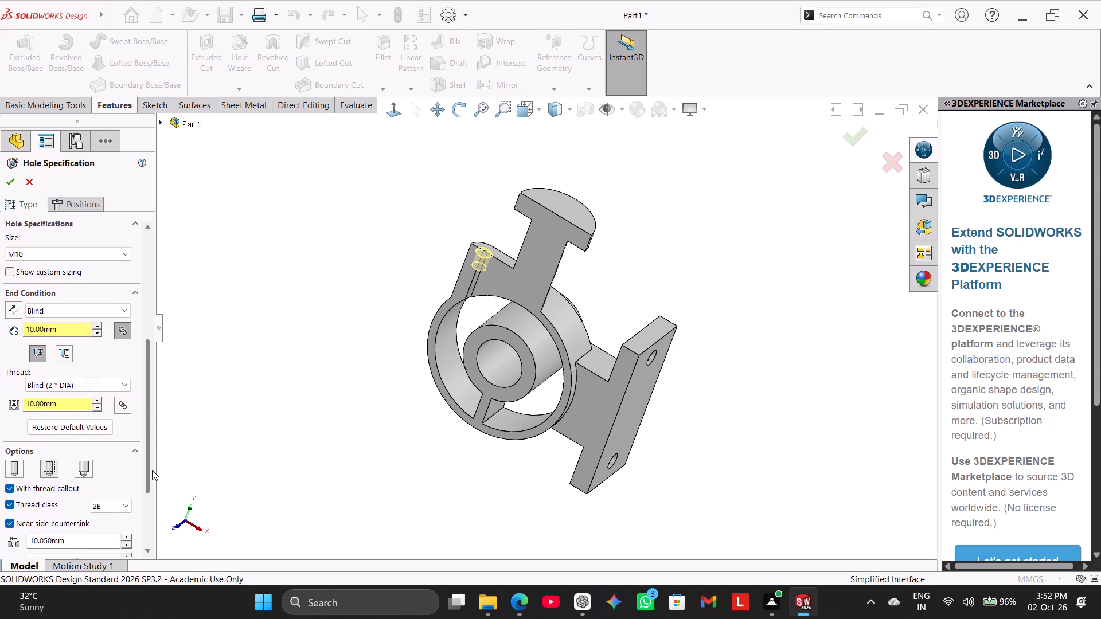
pyautogui.moveTo(152, 470); pyautogui.dragTo(153, 472)
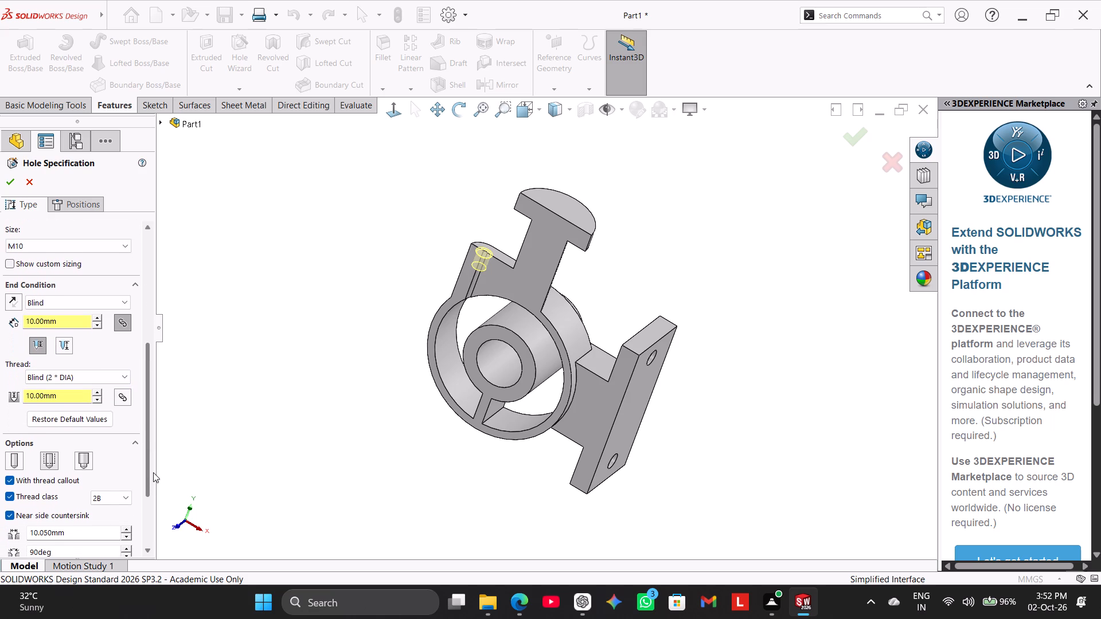
pyautogui.moveTo(153, 472); pyautogui.dragTo(153, 477)
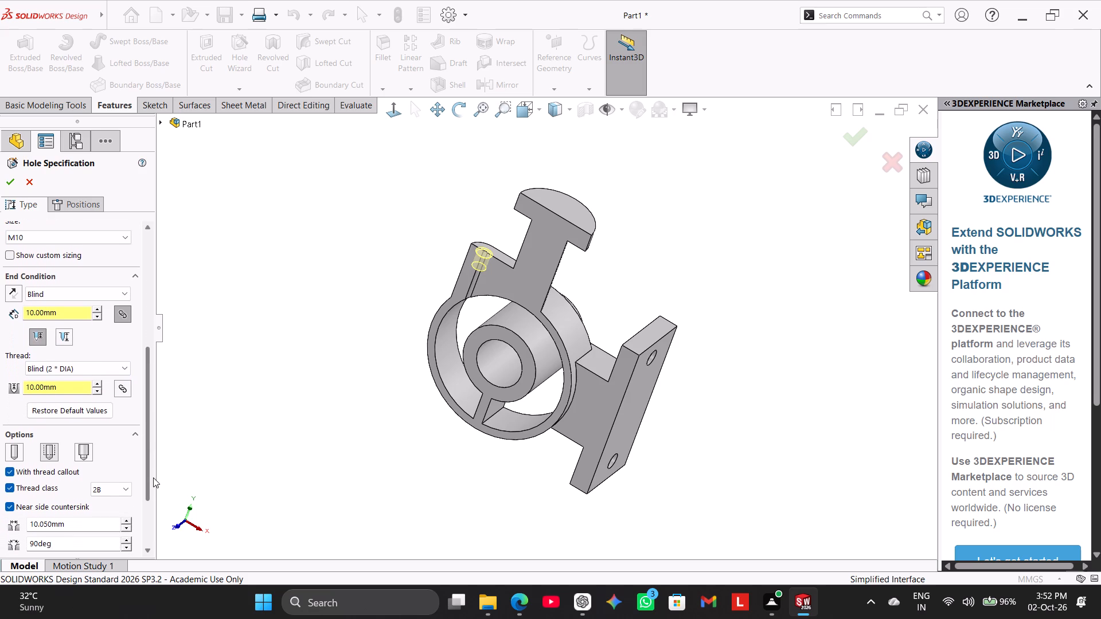
pyautogui.moveTo(153, 477); pyautogui.dragTo(157, 492)
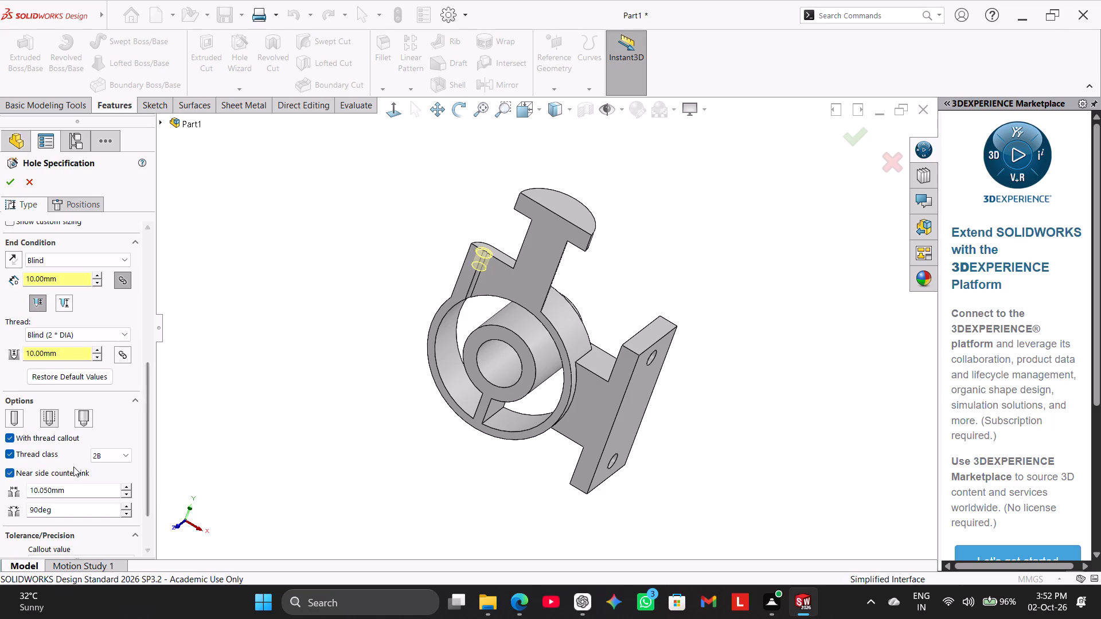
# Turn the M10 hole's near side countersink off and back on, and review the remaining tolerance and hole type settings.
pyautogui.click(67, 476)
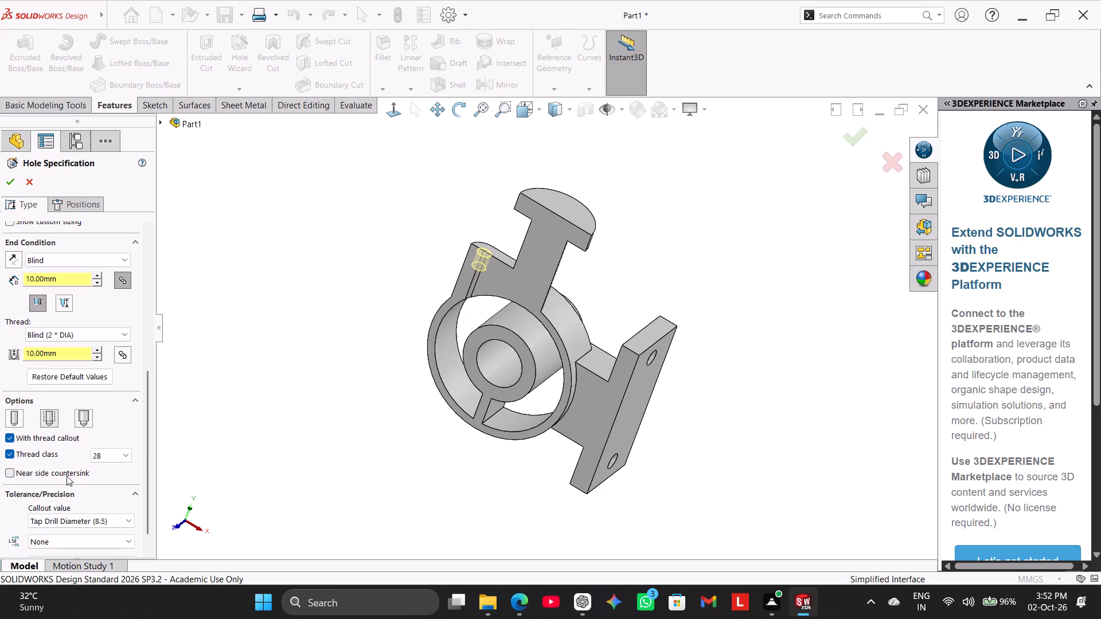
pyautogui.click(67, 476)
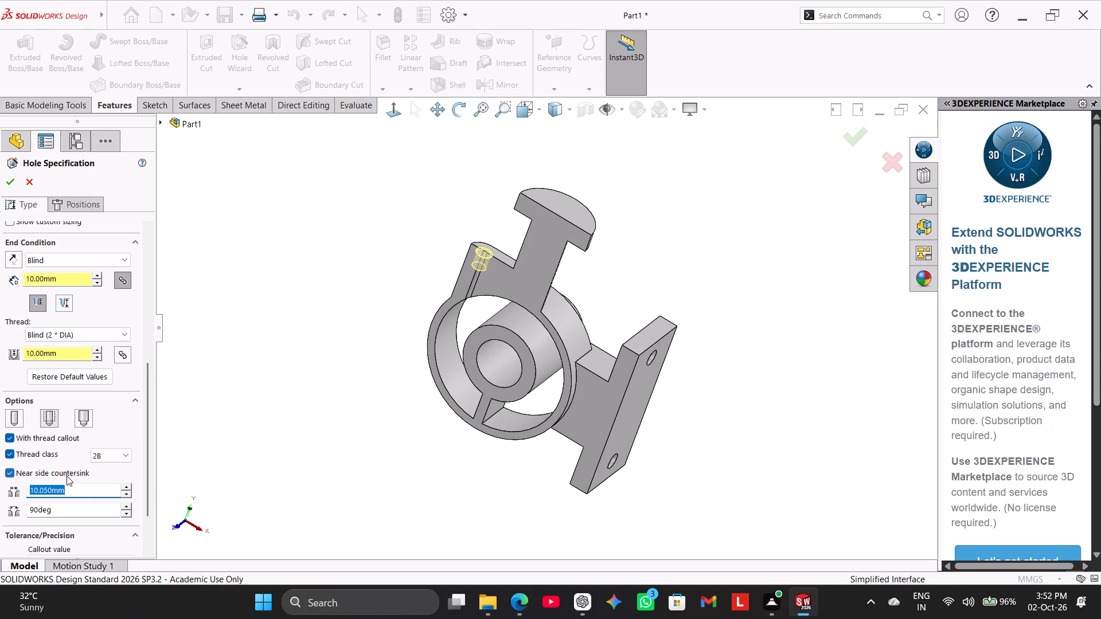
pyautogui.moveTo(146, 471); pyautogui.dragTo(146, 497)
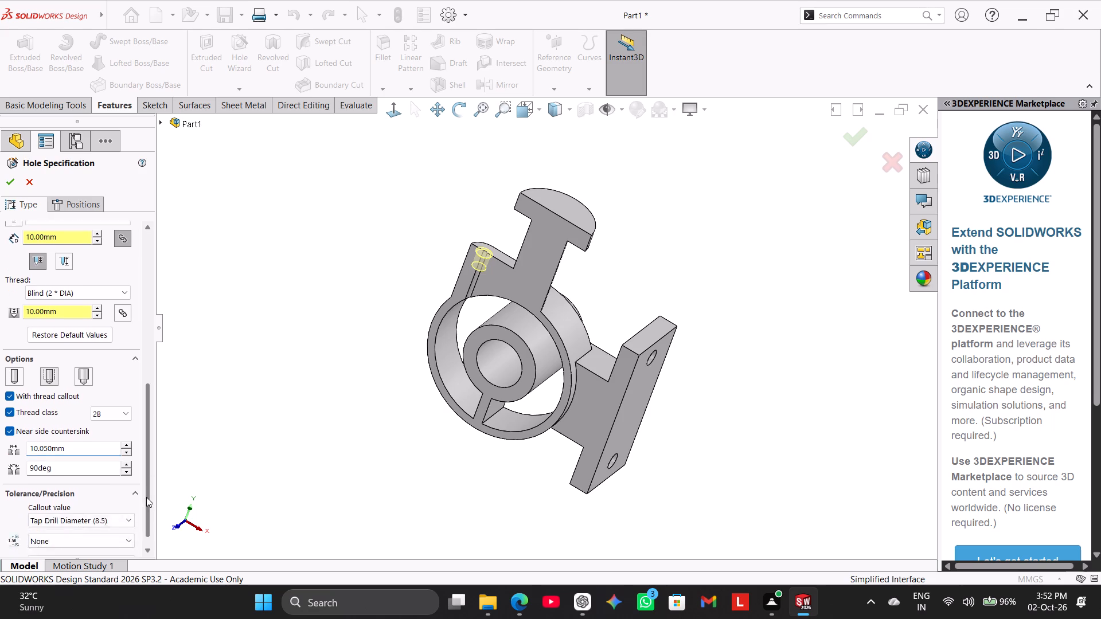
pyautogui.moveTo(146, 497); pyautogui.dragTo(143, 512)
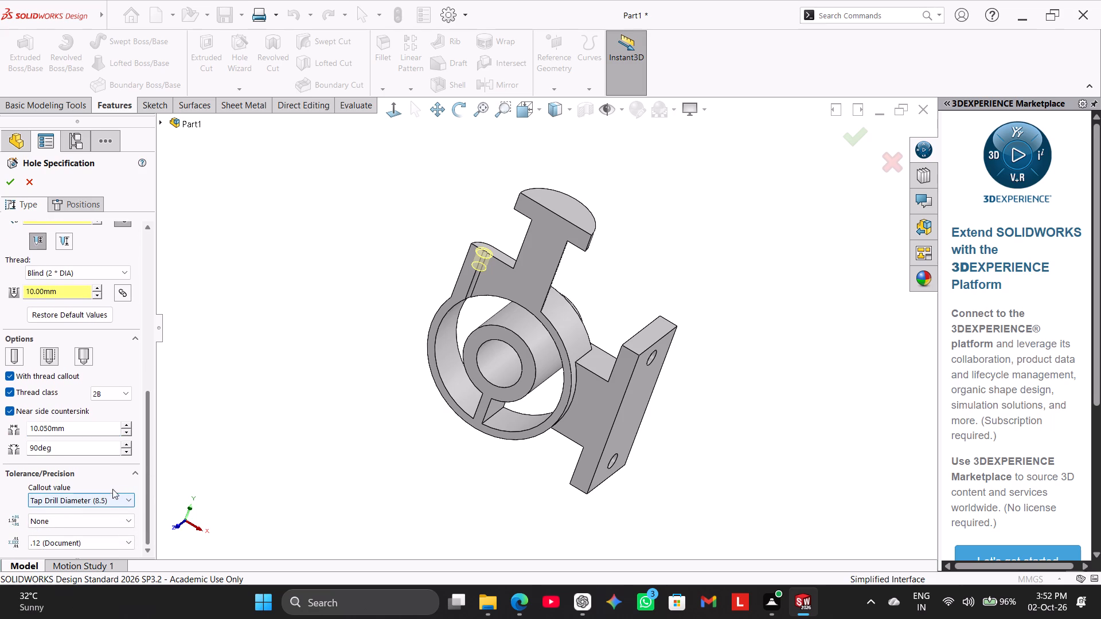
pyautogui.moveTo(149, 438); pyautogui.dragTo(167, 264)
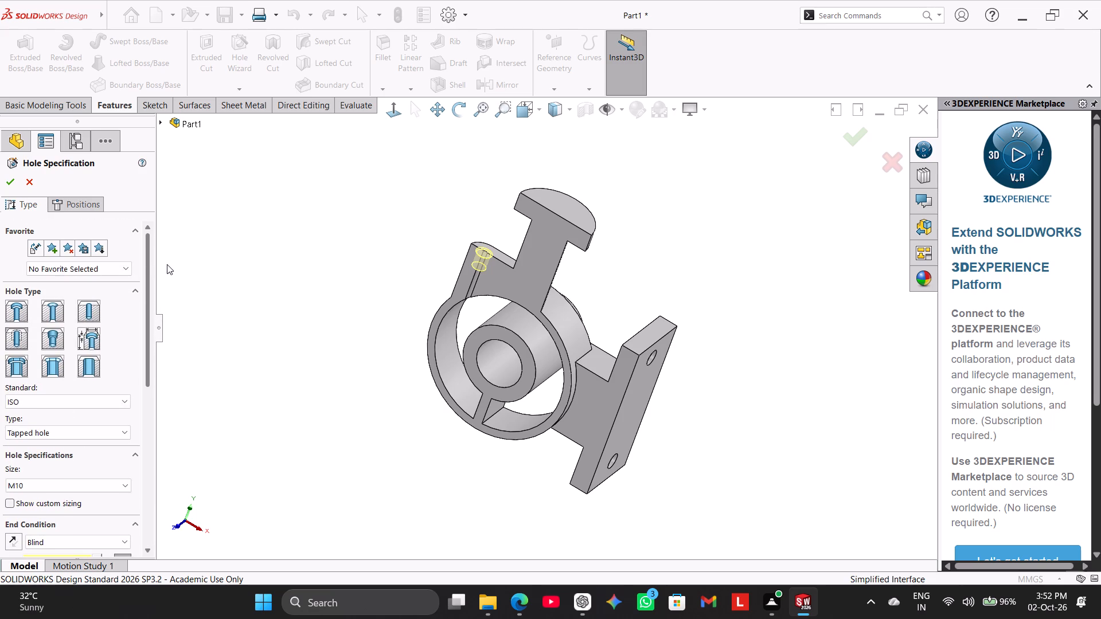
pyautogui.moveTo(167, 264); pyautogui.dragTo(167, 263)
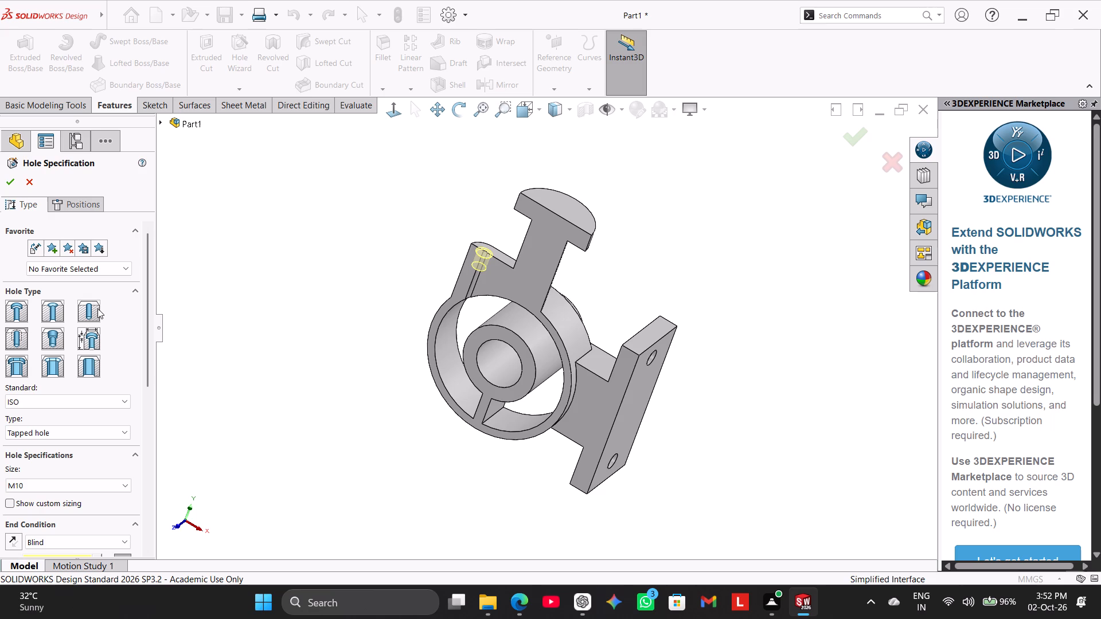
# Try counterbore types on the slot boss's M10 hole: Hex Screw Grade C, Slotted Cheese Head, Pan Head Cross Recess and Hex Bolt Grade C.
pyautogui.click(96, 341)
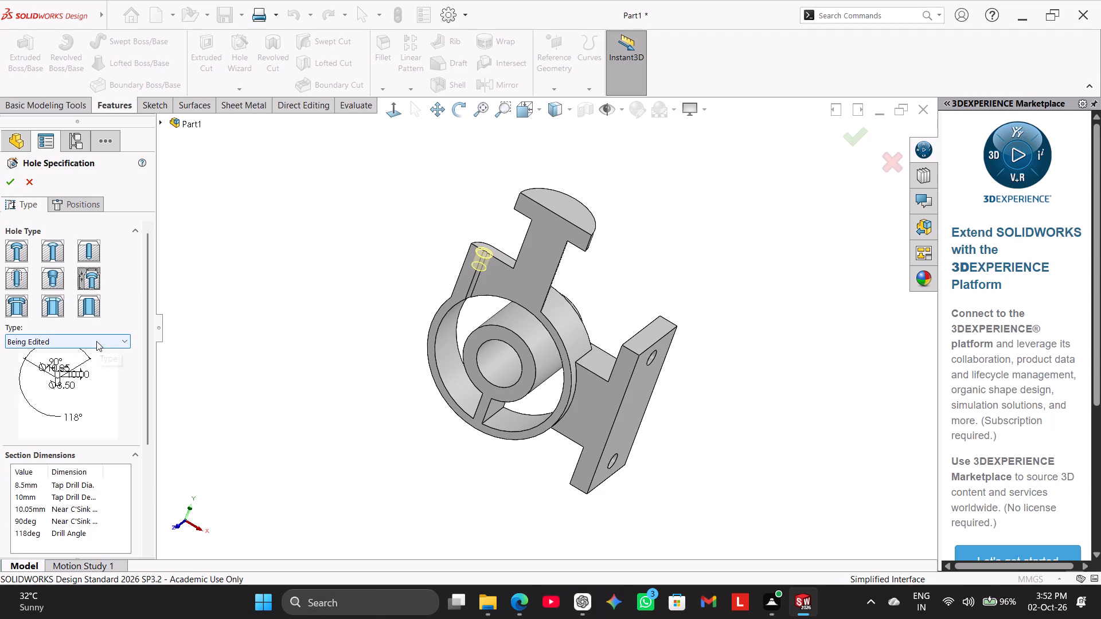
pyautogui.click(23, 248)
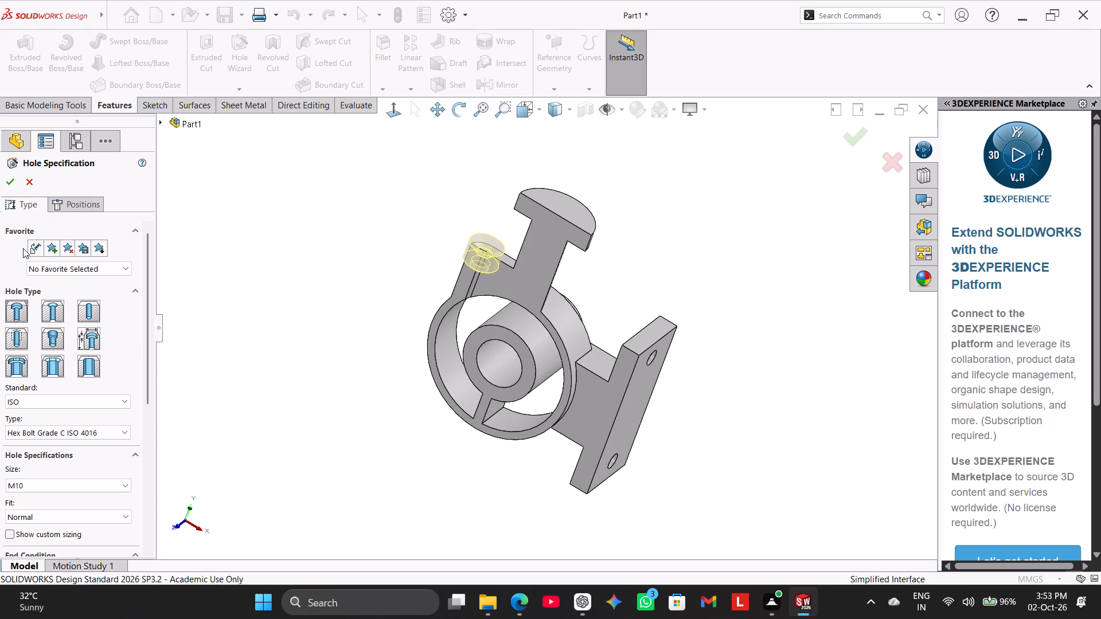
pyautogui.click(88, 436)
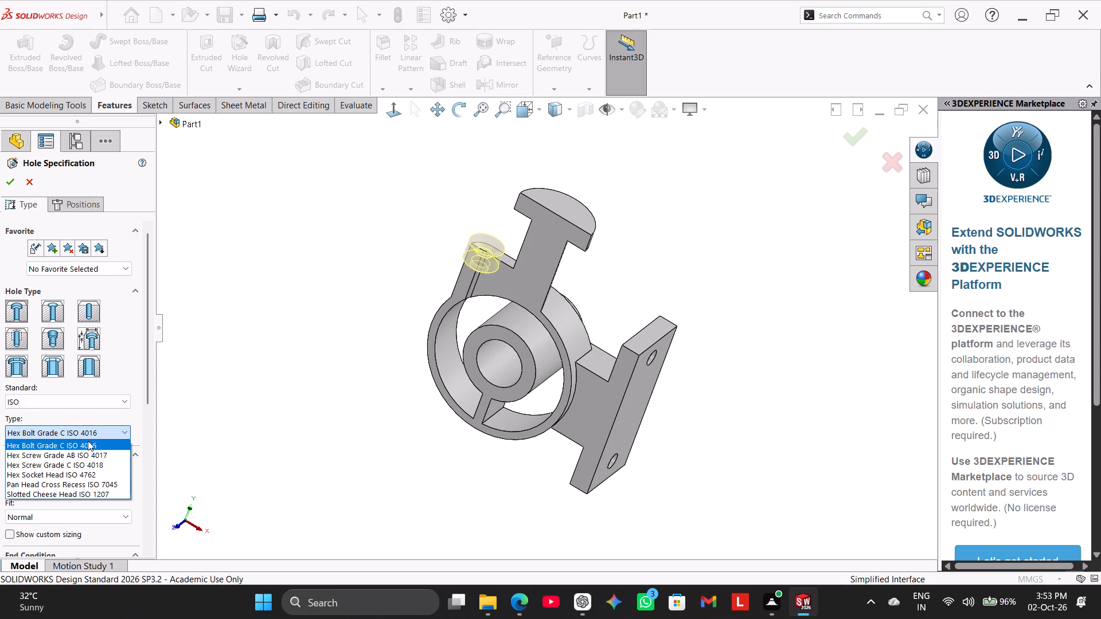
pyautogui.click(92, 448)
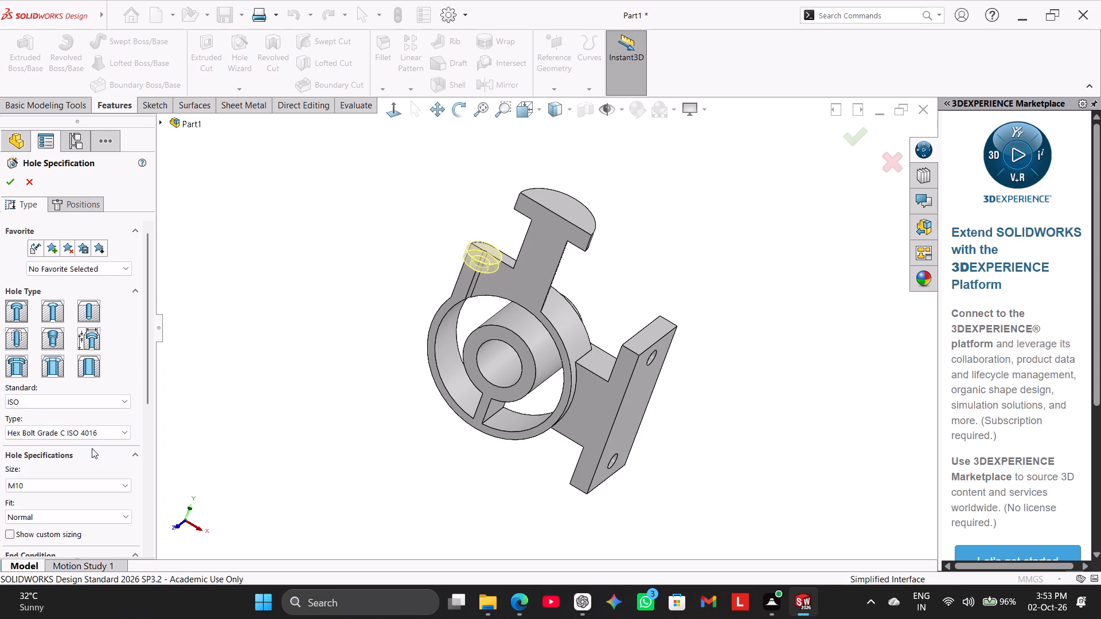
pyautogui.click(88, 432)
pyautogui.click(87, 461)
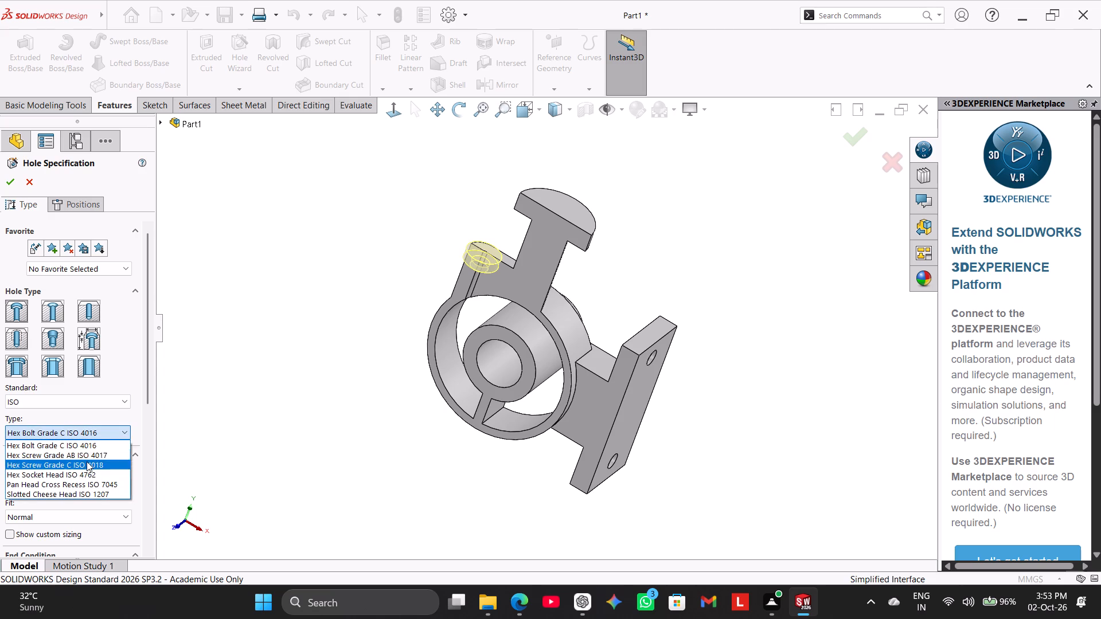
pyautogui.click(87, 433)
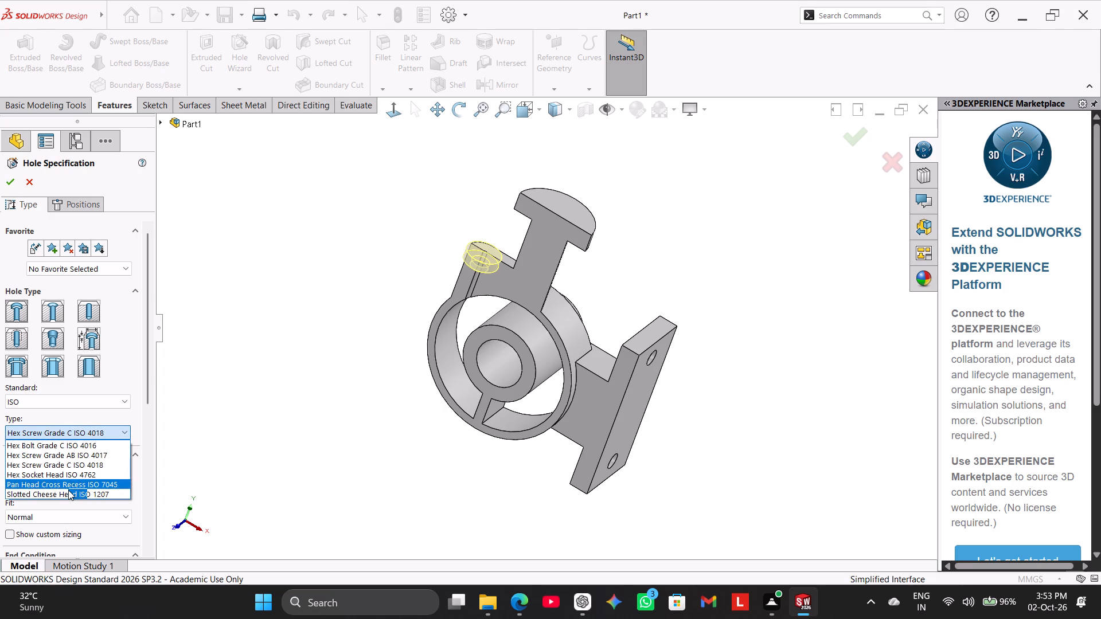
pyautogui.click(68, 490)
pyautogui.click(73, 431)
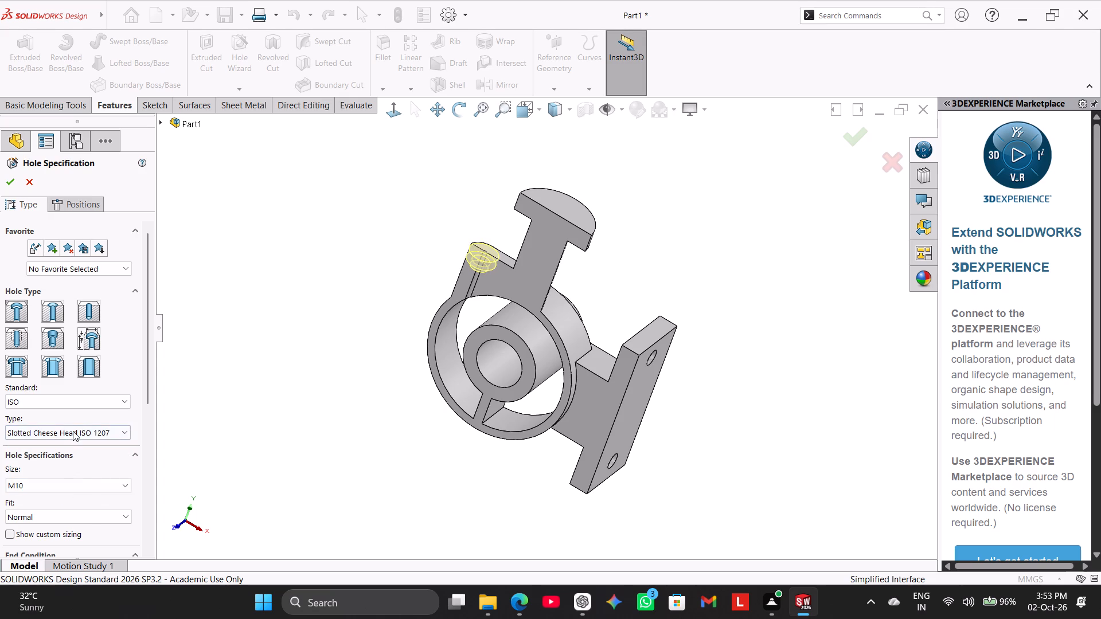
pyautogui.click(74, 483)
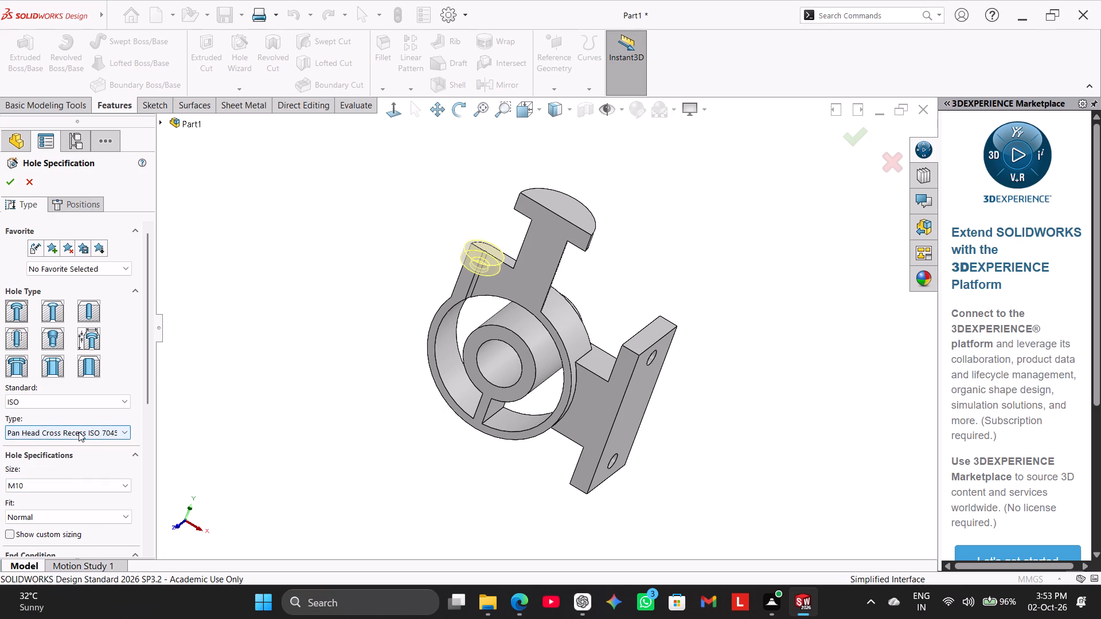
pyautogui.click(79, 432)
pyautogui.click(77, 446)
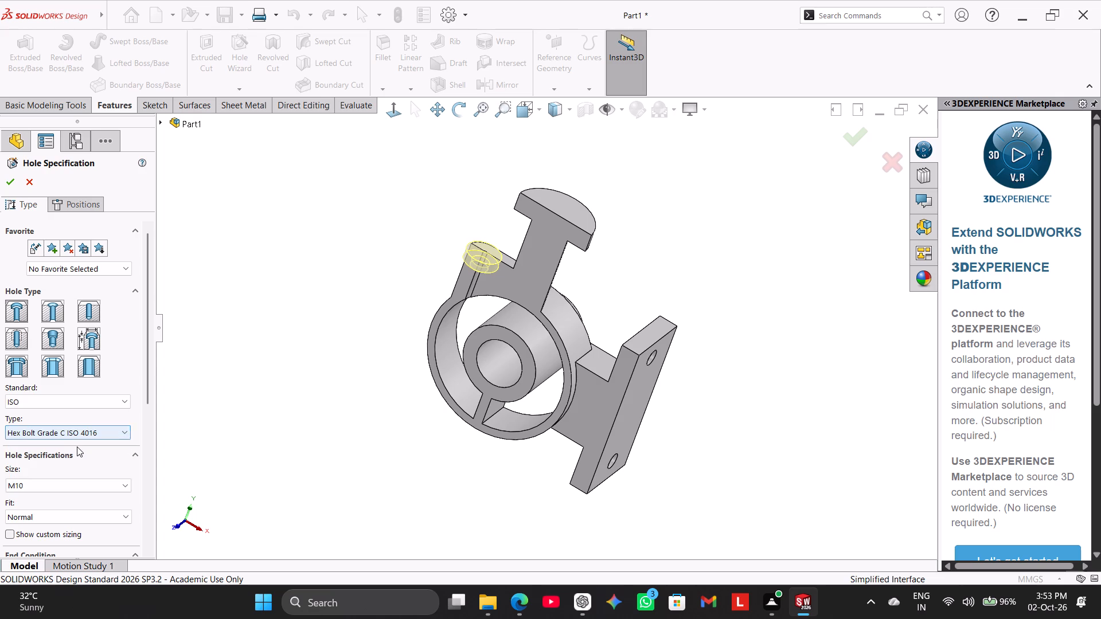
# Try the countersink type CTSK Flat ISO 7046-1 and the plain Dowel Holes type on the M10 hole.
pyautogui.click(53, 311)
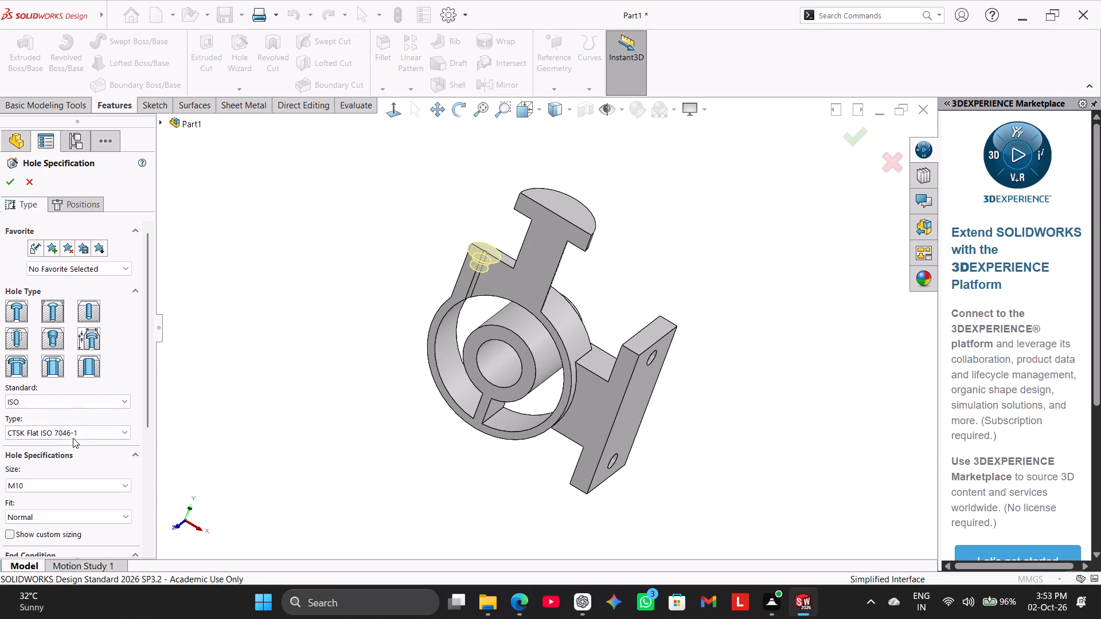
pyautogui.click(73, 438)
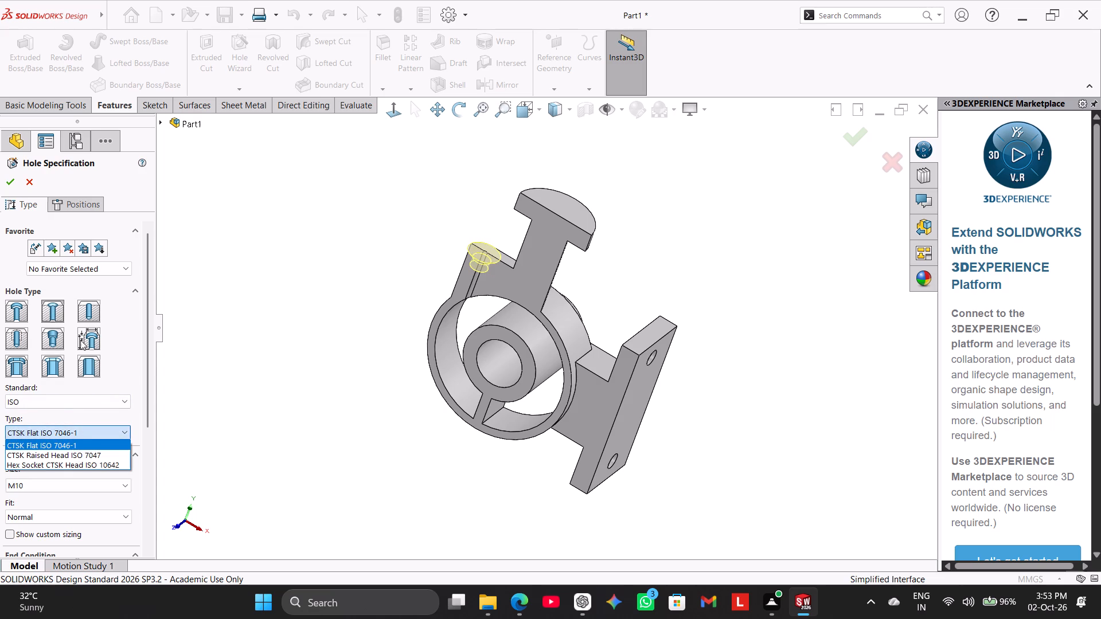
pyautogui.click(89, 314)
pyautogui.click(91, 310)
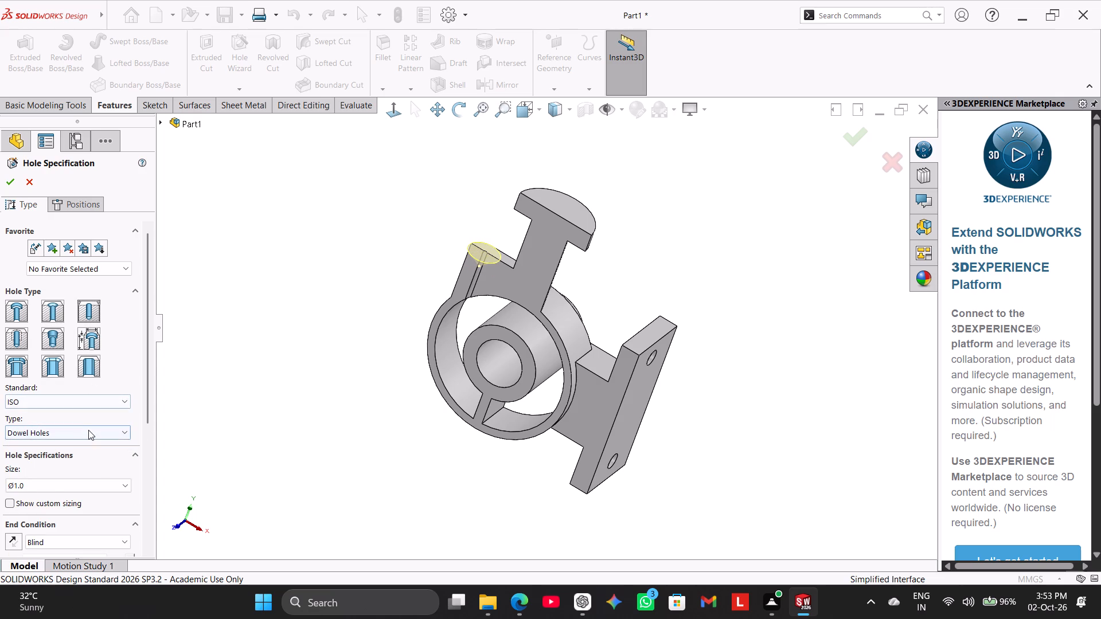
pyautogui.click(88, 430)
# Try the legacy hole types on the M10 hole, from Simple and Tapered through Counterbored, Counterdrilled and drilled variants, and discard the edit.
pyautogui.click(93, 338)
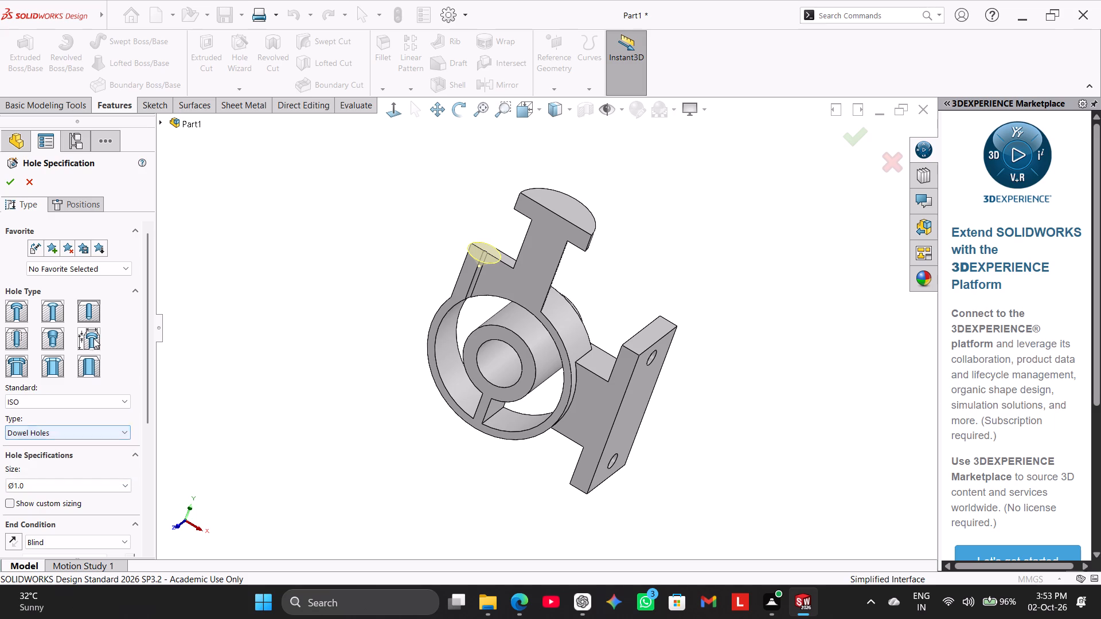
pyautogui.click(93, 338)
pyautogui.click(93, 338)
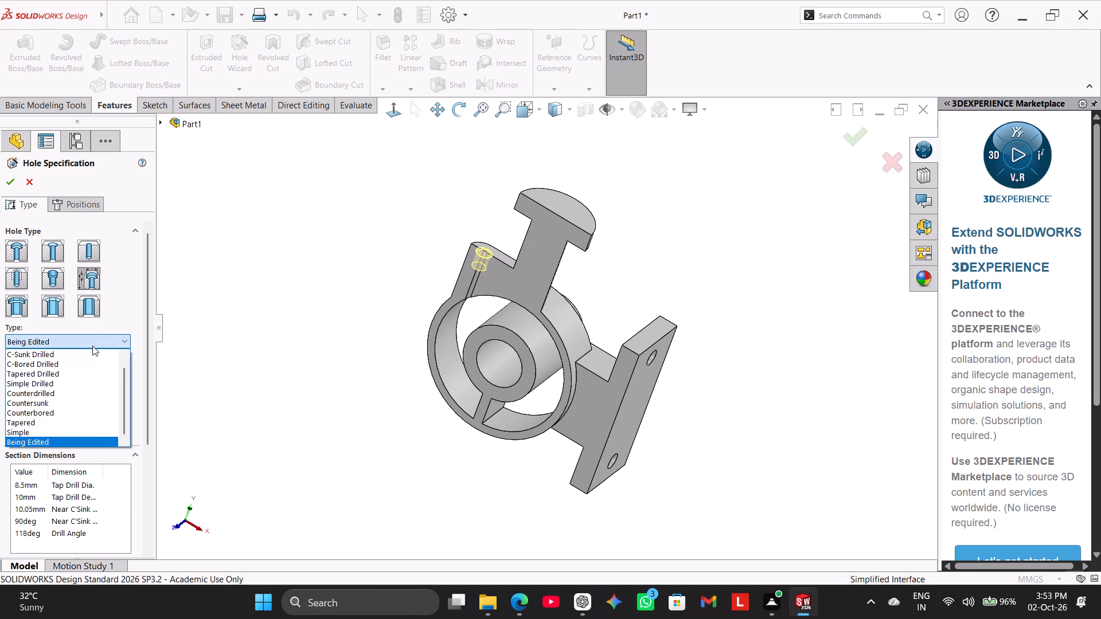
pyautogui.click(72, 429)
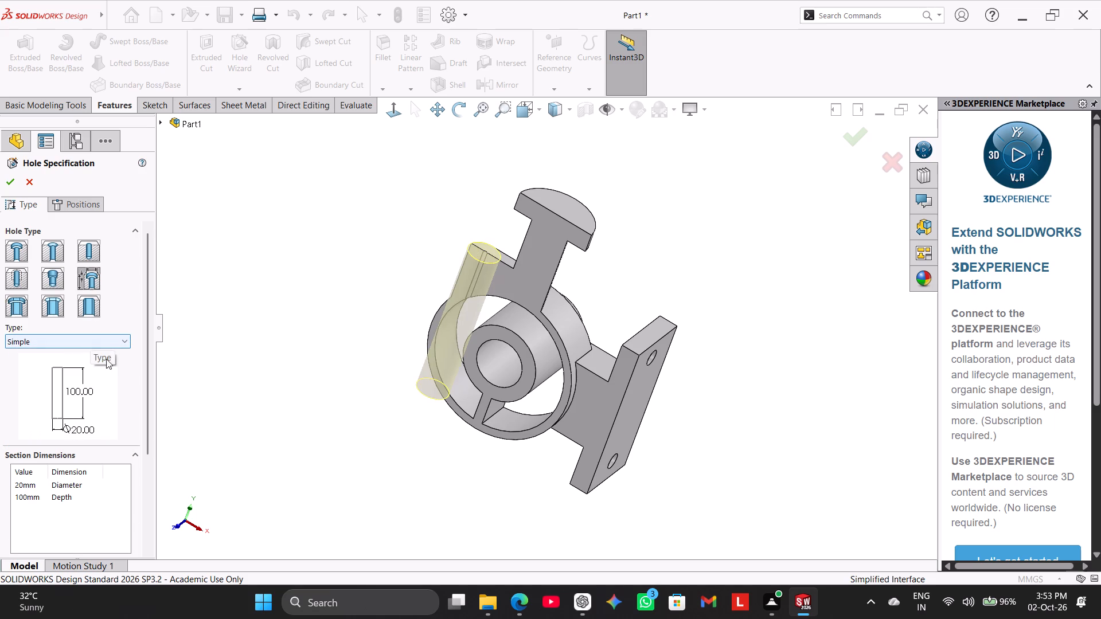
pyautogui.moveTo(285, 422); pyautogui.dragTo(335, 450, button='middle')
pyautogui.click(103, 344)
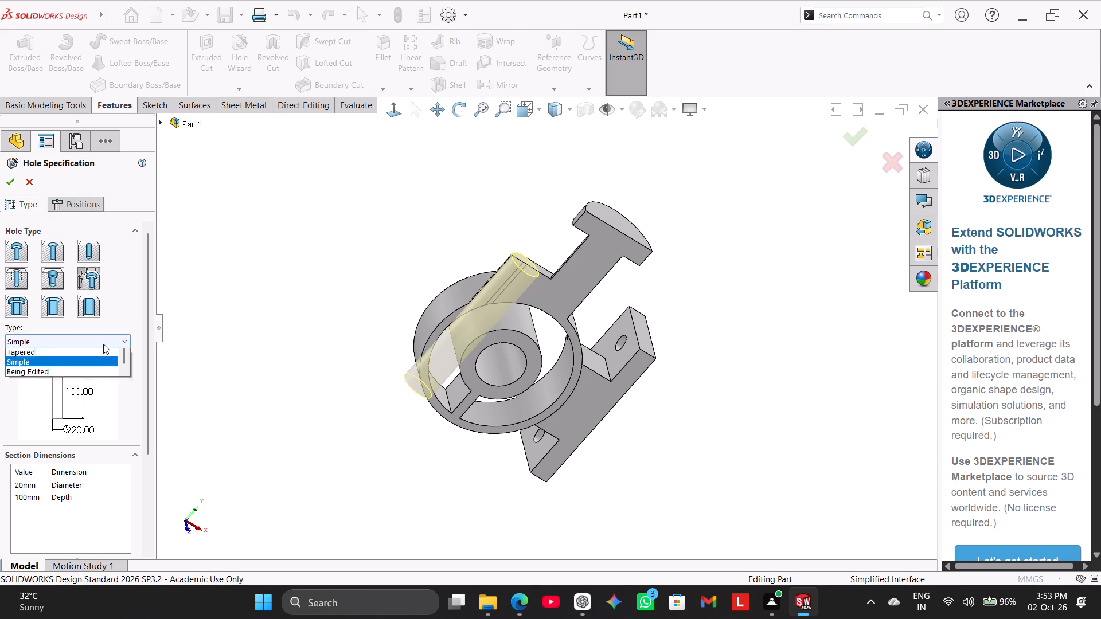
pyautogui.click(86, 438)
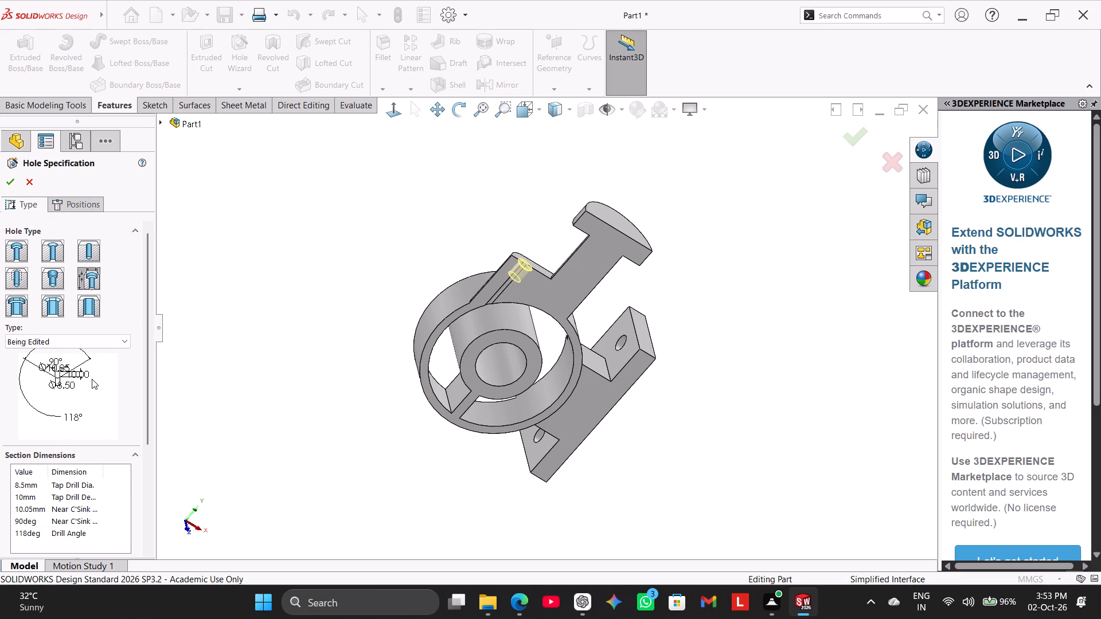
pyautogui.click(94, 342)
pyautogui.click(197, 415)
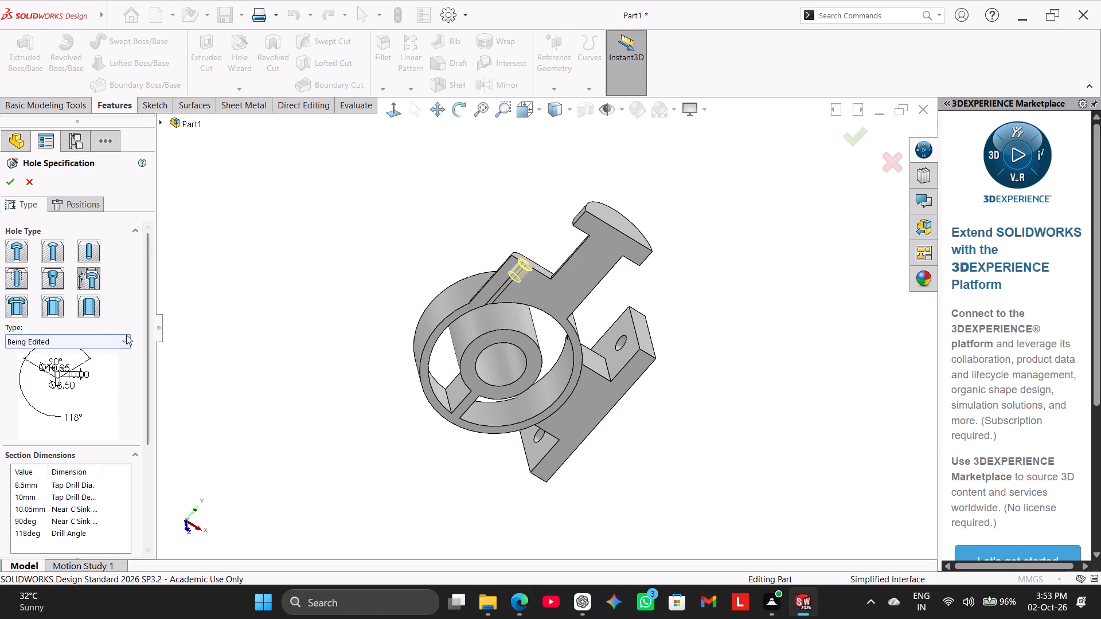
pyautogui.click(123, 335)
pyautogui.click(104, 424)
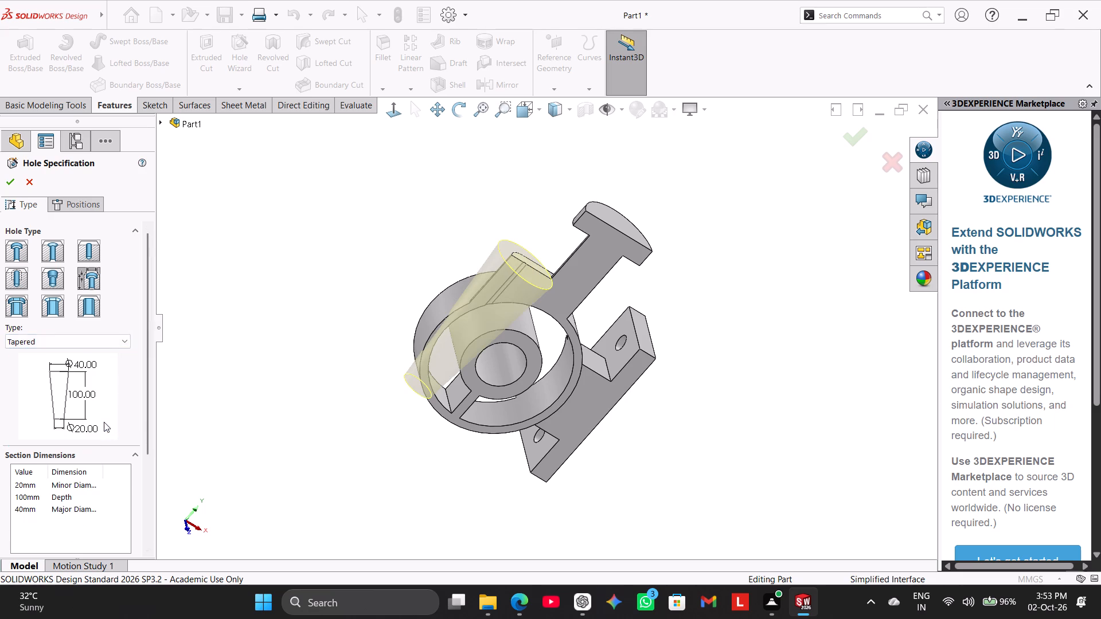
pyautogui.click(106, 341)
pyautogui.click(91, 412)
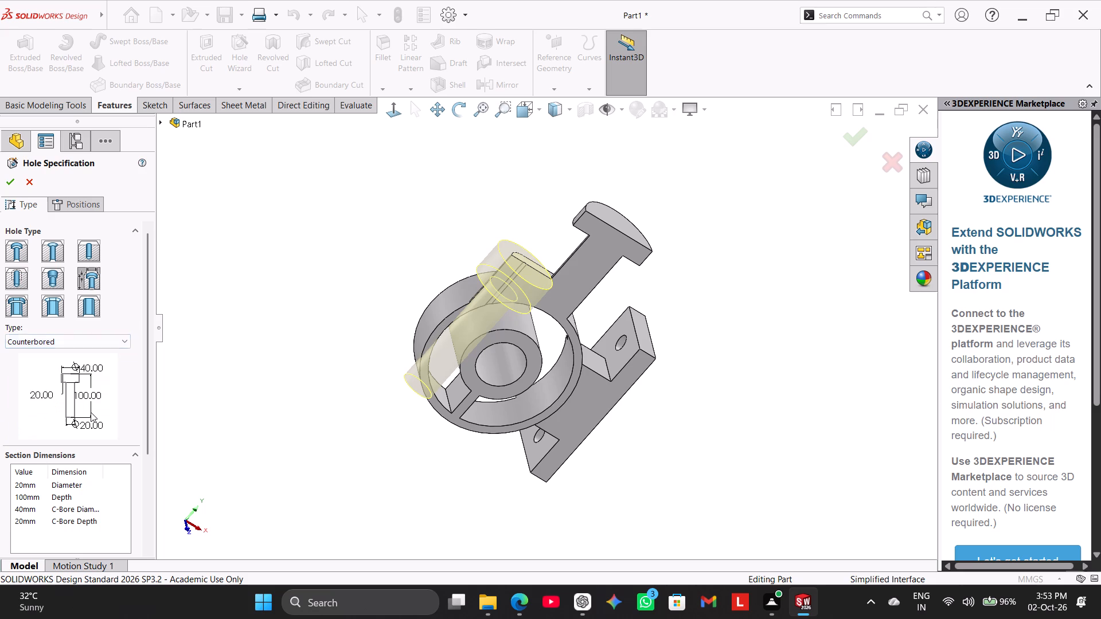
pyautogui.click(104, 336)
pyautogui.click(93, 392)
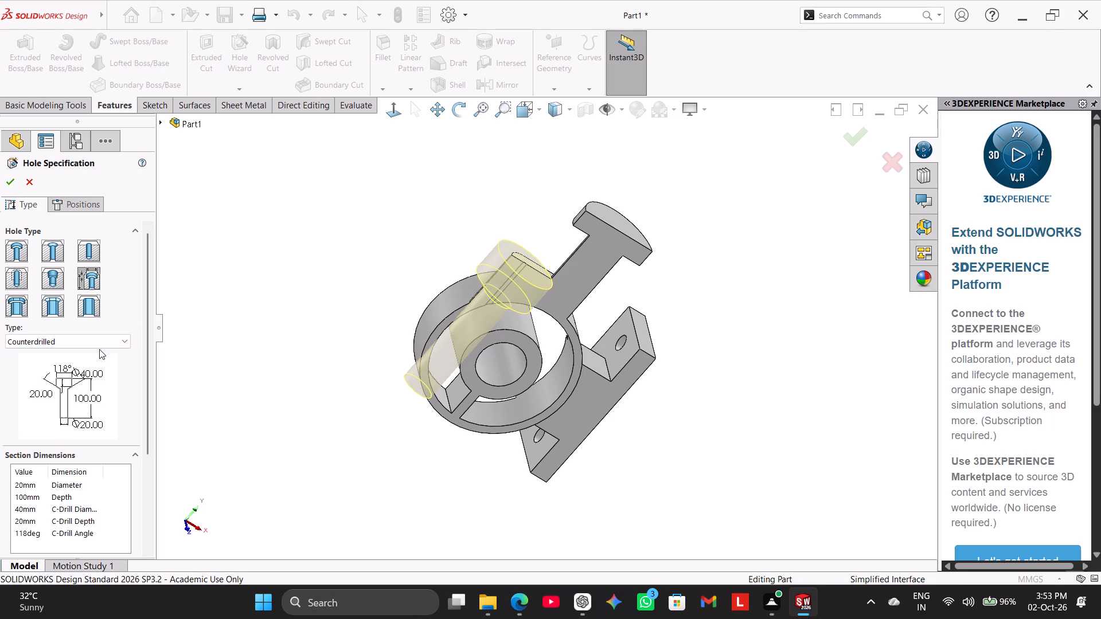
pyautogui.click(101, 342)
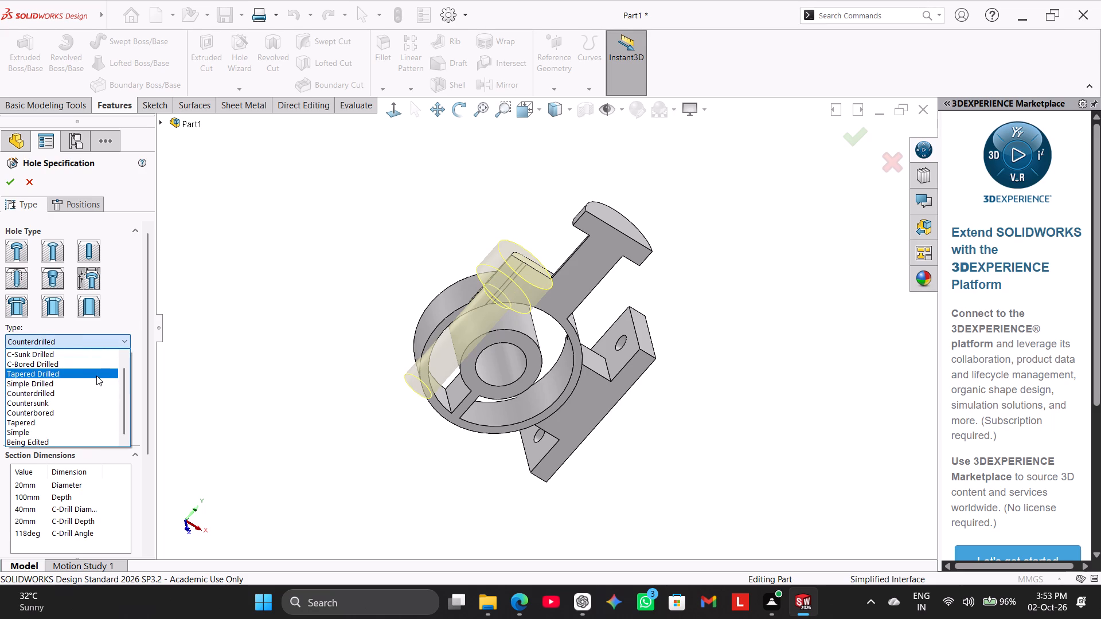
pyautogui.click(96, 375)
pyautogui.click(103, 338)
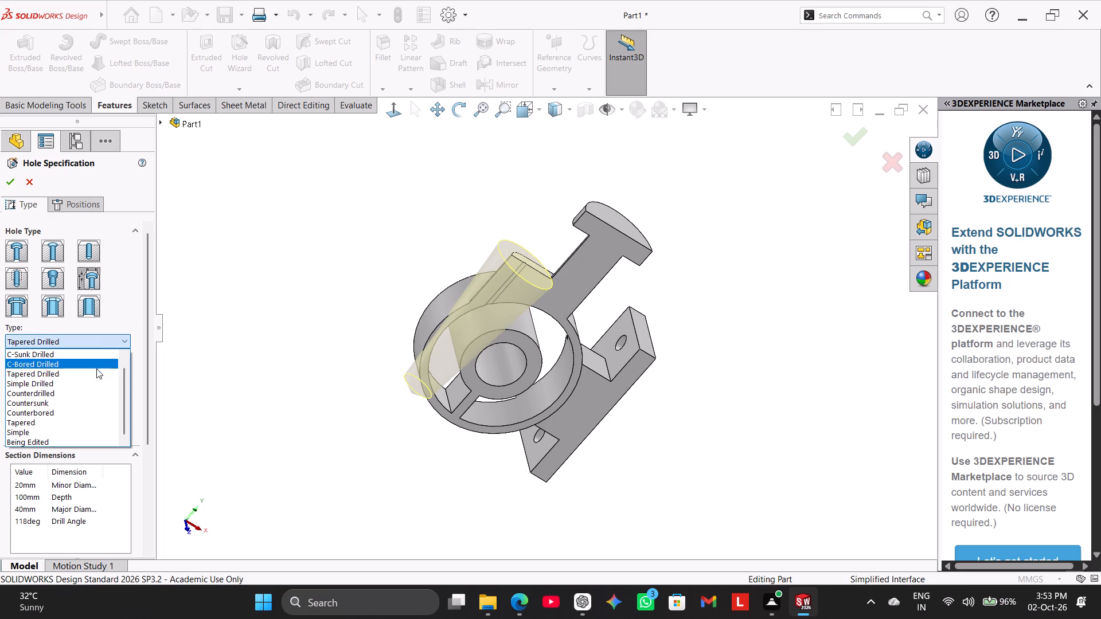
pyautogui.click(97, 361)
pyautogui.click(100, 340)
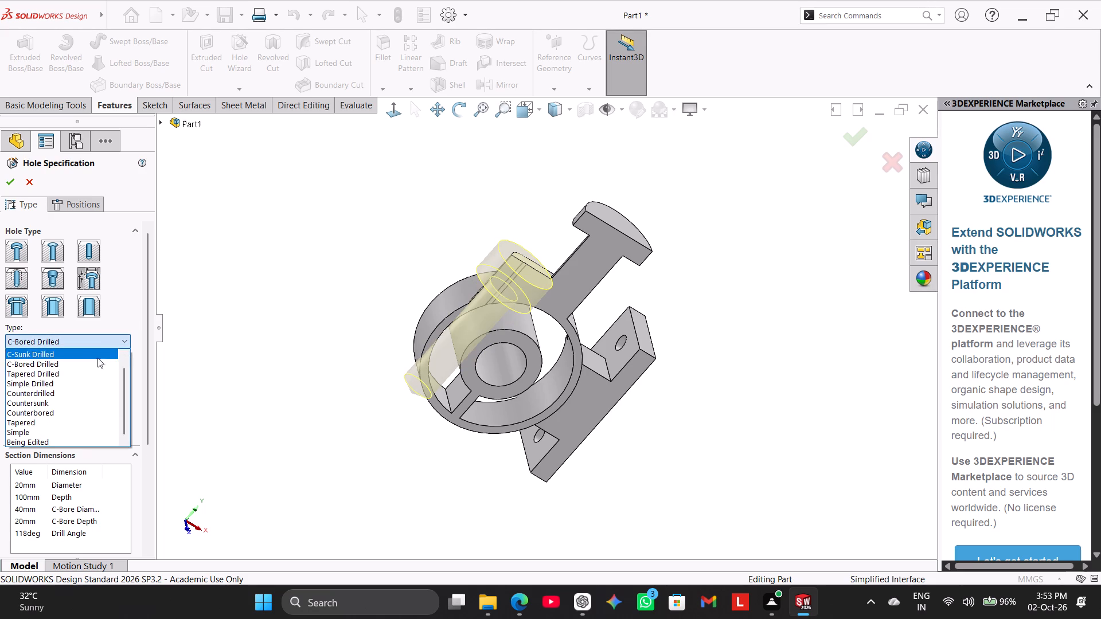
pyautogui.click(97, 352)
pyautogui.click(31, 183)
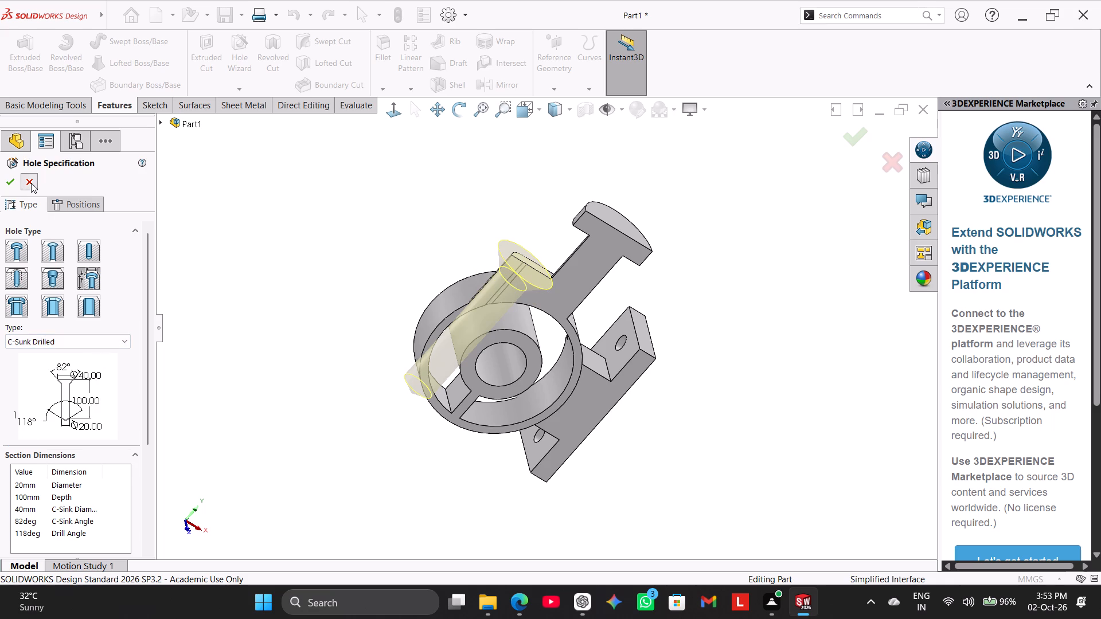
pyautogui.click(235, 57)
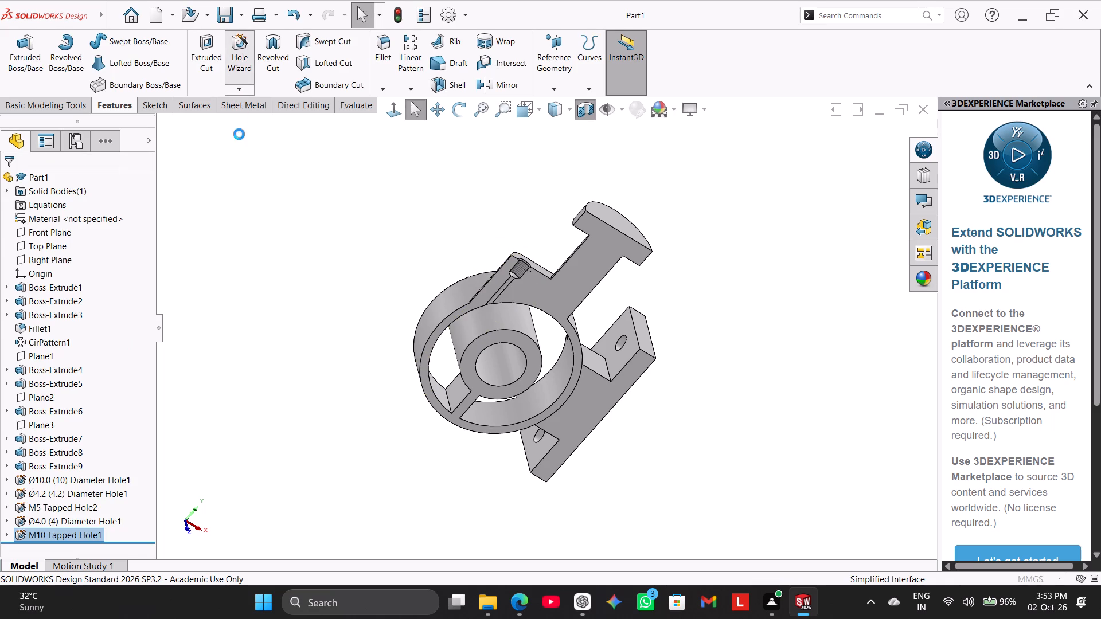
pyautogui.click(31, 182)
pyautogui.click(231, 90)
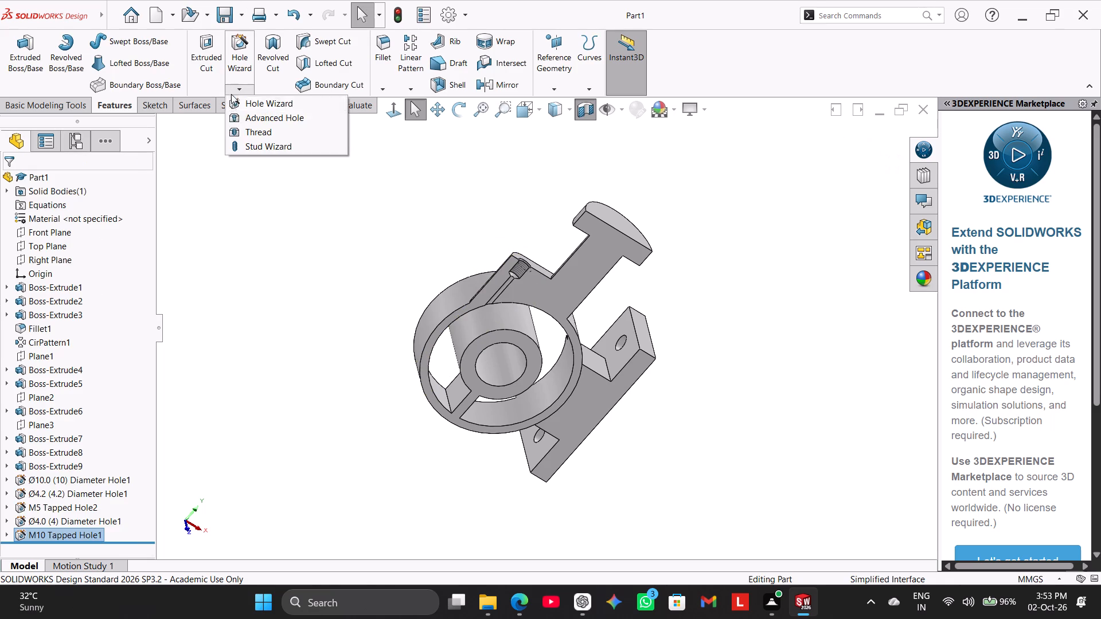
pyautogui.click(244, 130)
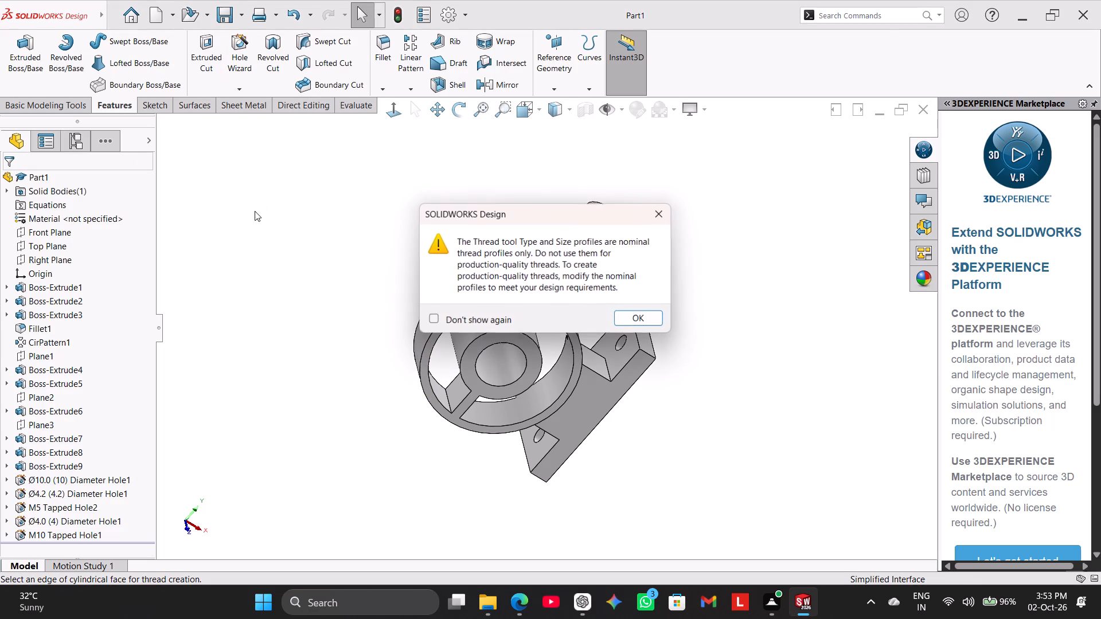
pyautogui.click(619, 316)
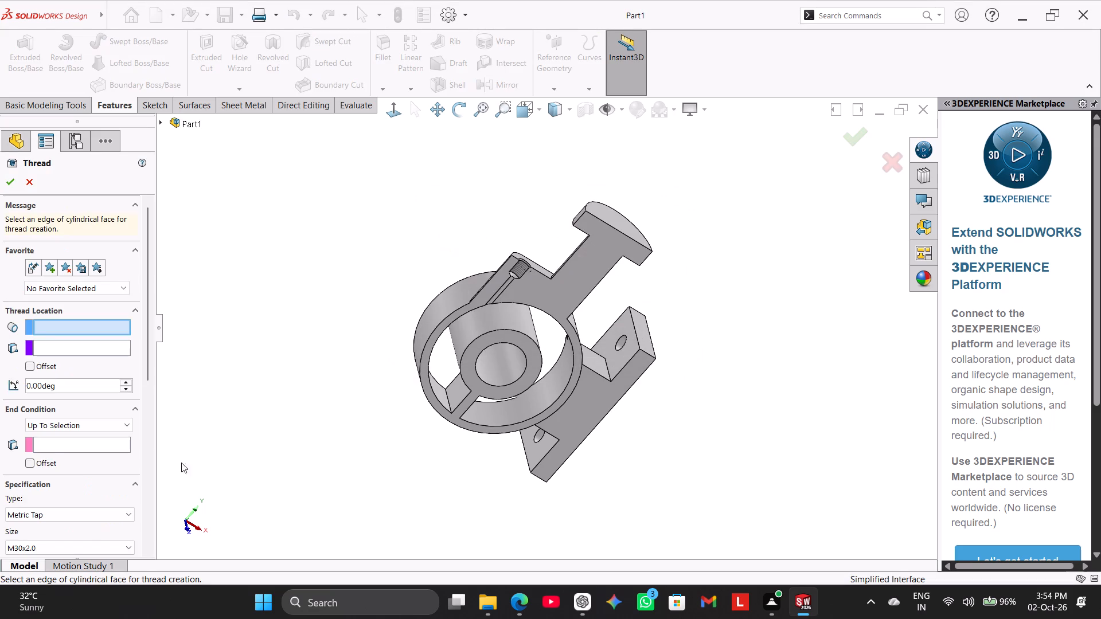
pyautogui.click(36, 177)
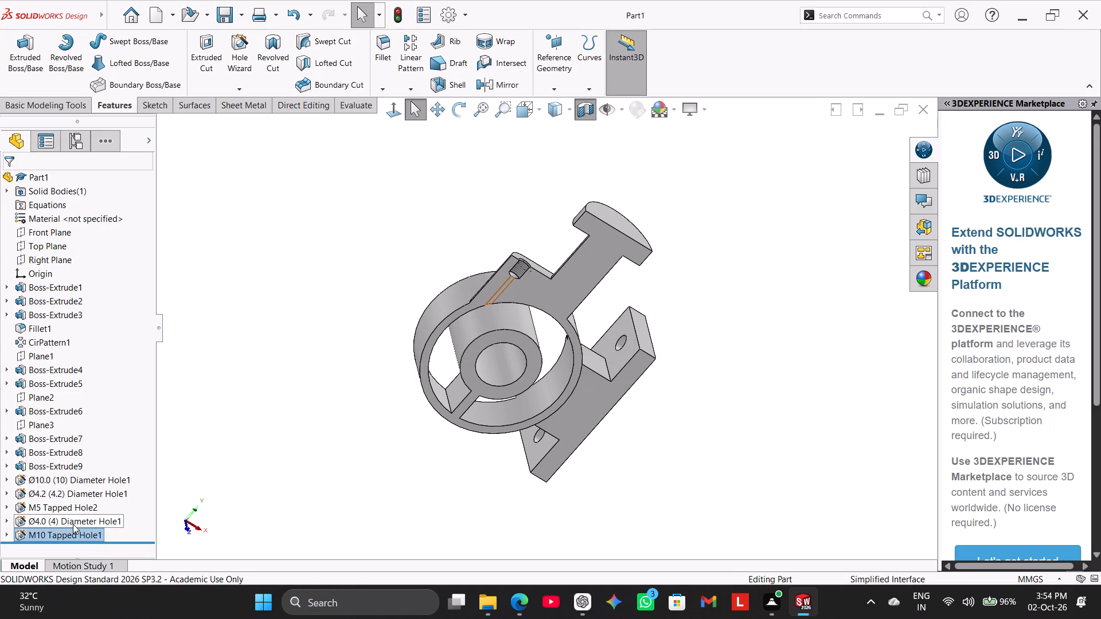
# Delete the M10 tapped hole feature from the slot boss, keeping the 4 mm diameter hole.
pyautogui.rightClick(73, 524)
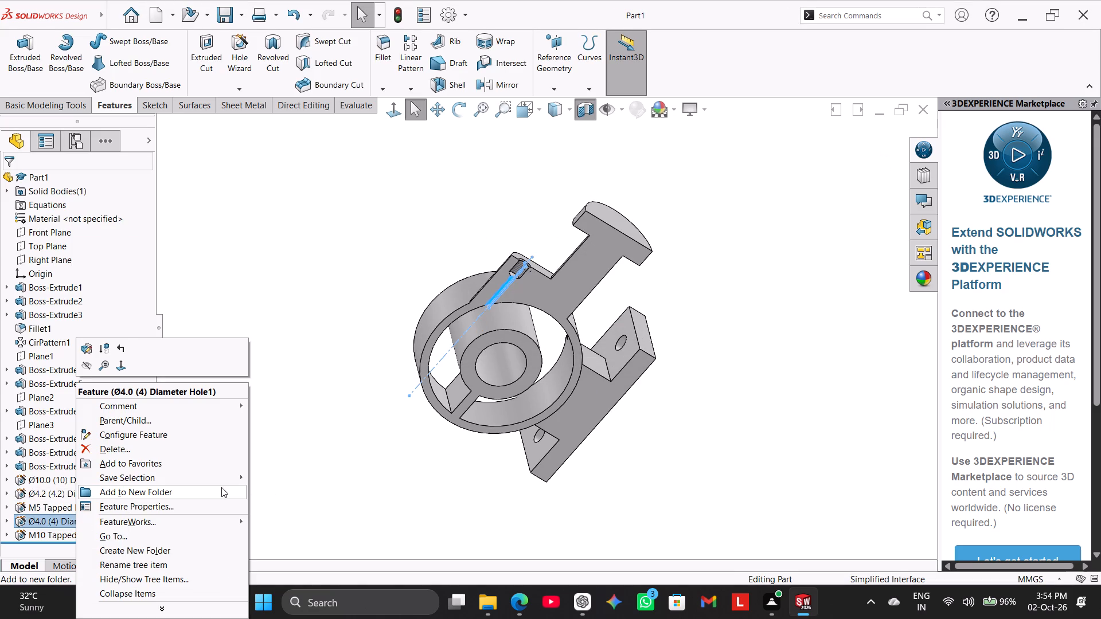
pyautogui.click(275, 454)
pyautogui.rightClick(72, 530)
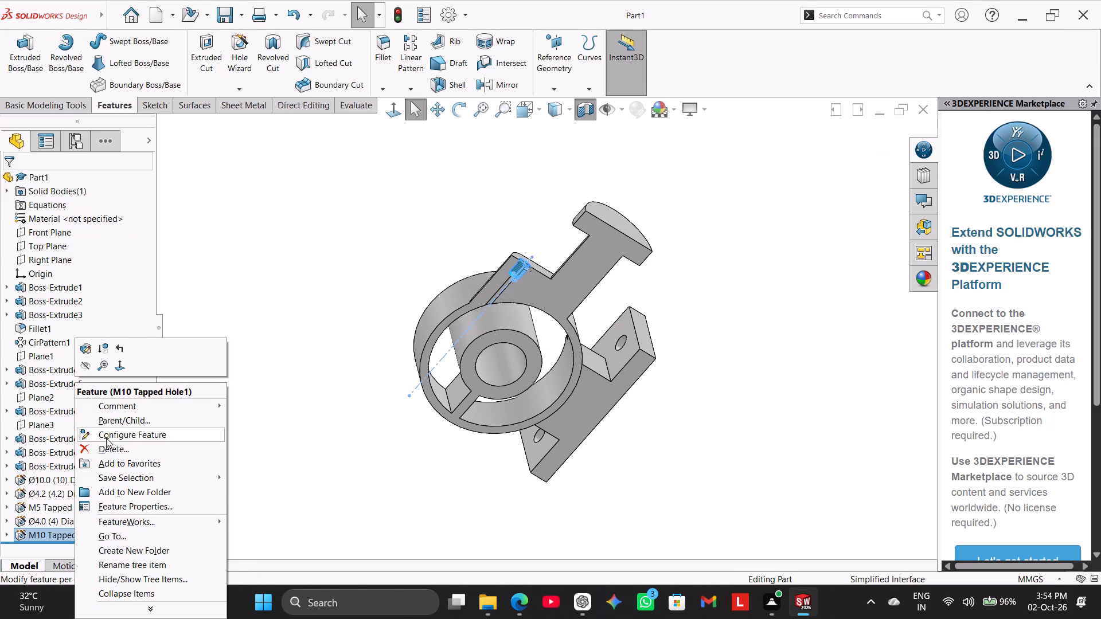
pyautogui.click(107, 445)
pyautogui.click(625, 222)
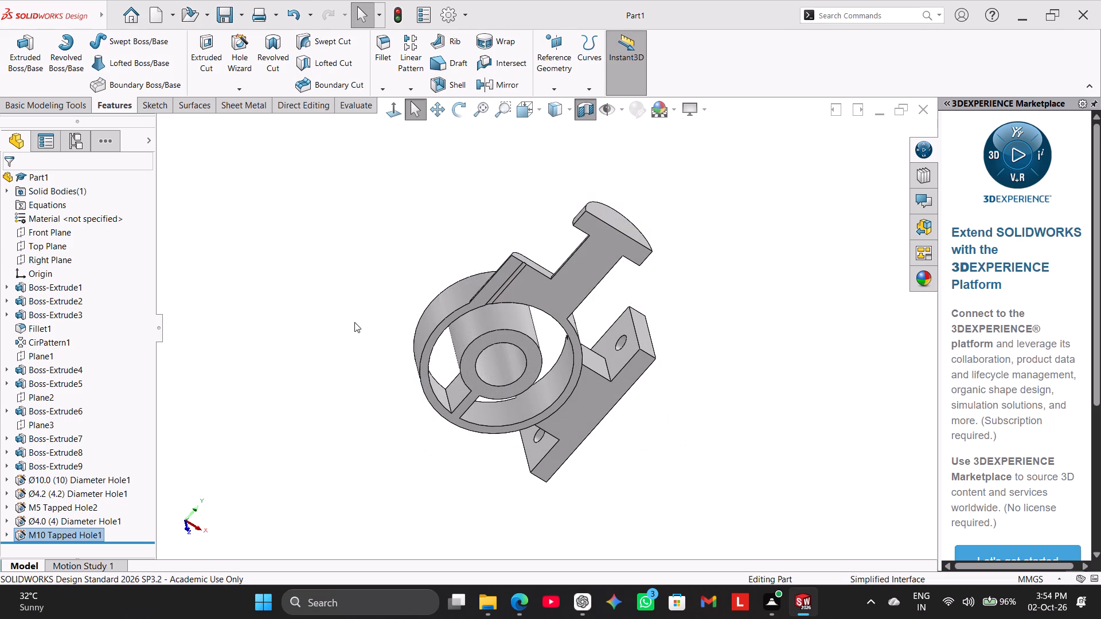
pyautogui.click(290, 354)
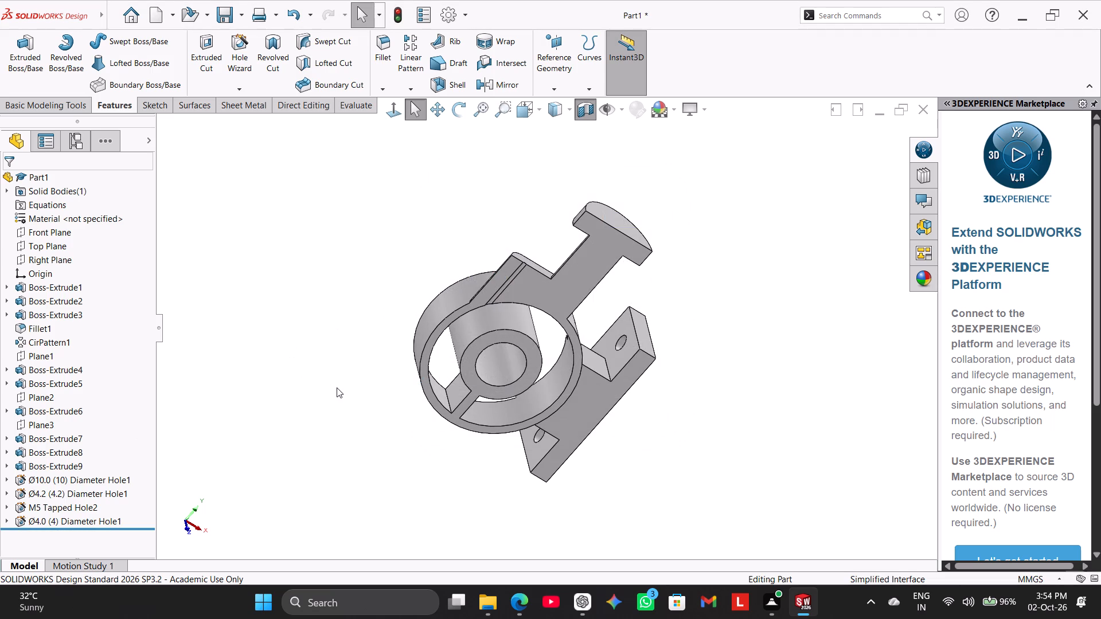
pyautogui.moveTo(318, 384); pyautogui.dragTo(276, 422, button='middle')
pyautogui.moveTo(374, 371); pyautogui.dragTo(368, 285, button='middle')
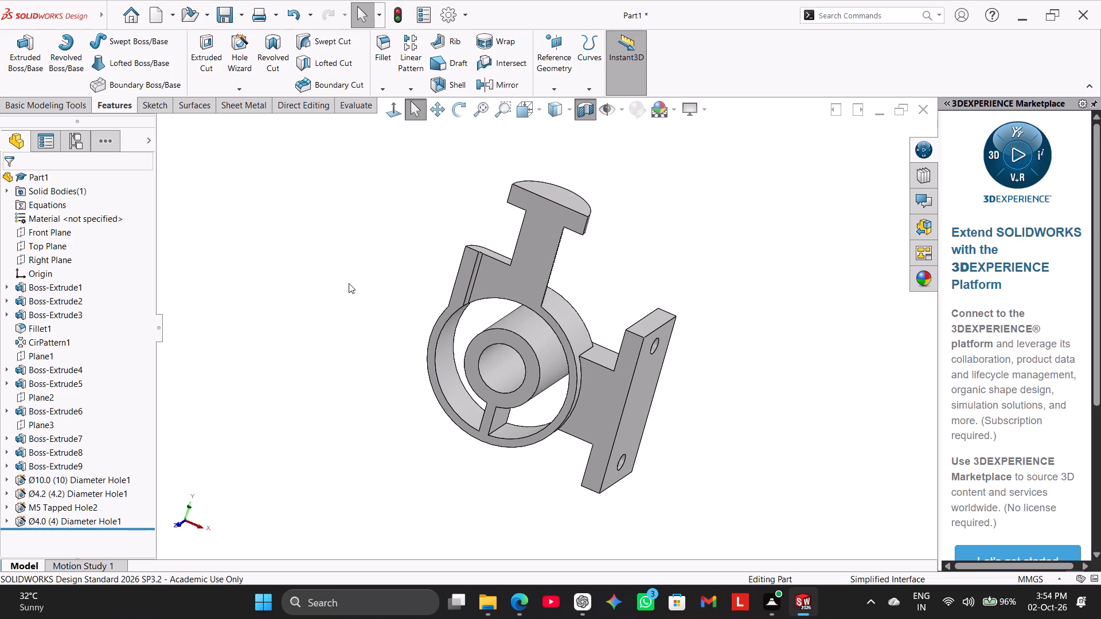
# Turn off the section view to display the whole part.
pyautogui.click(584, 115)
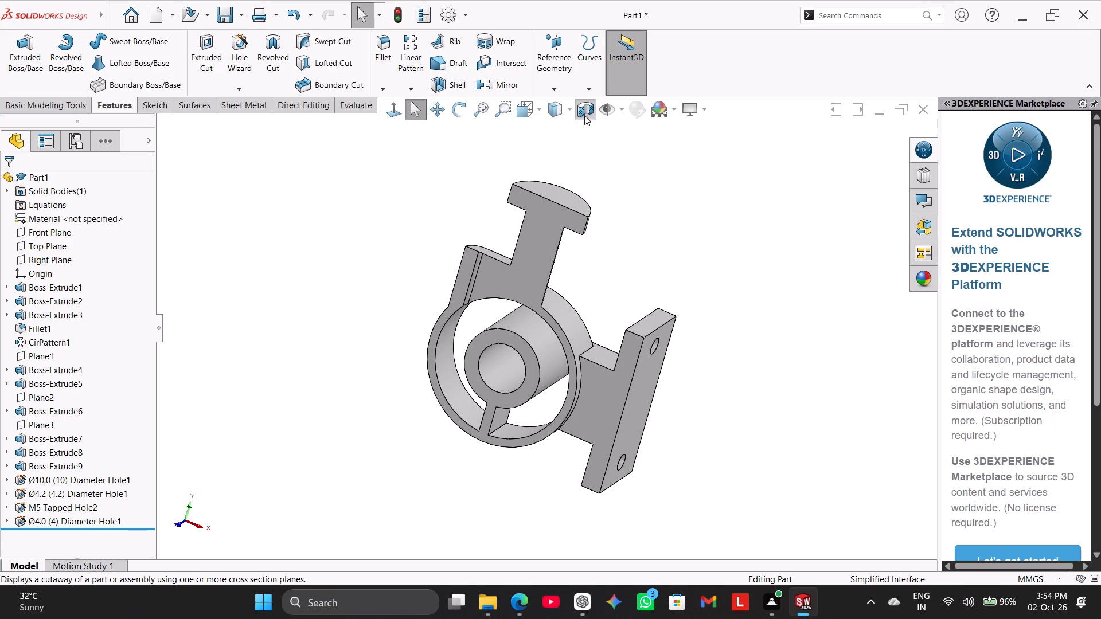
# Start a Thread feature using the Metric Tap type and size M10x1.5.
pyautogui.click(240, 86)
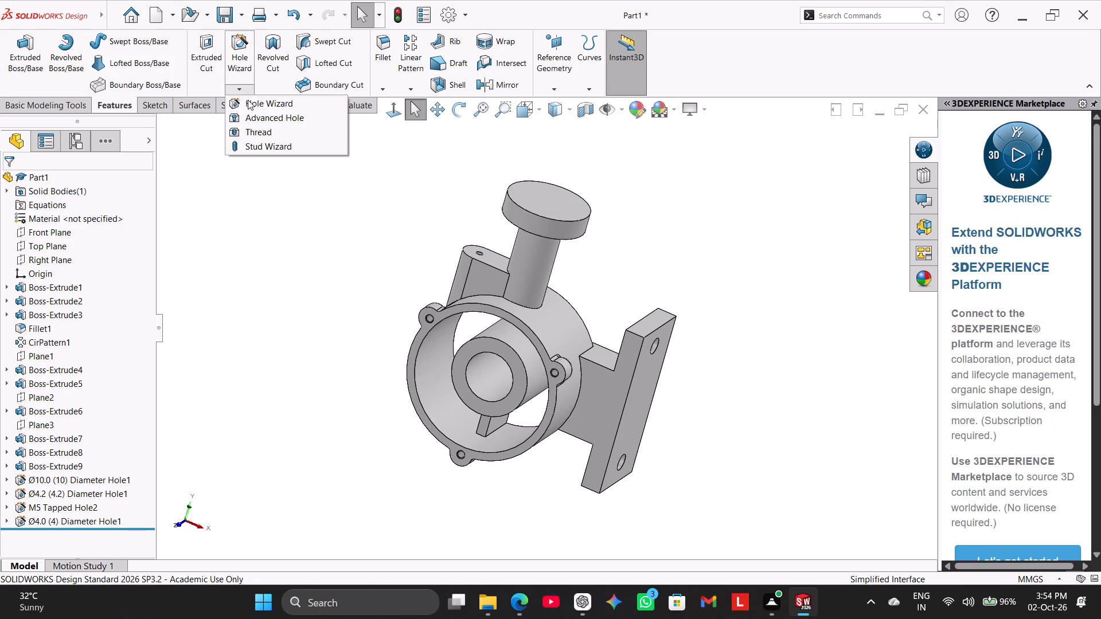
pyautogui.click(259, 128)
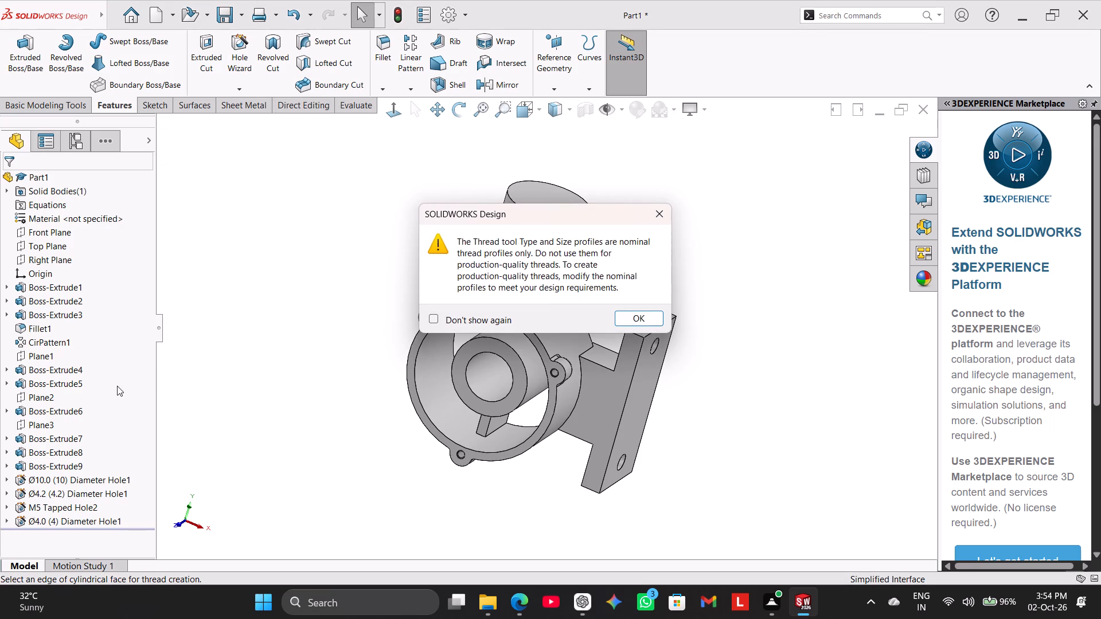
pyautogui.click(624, 314)
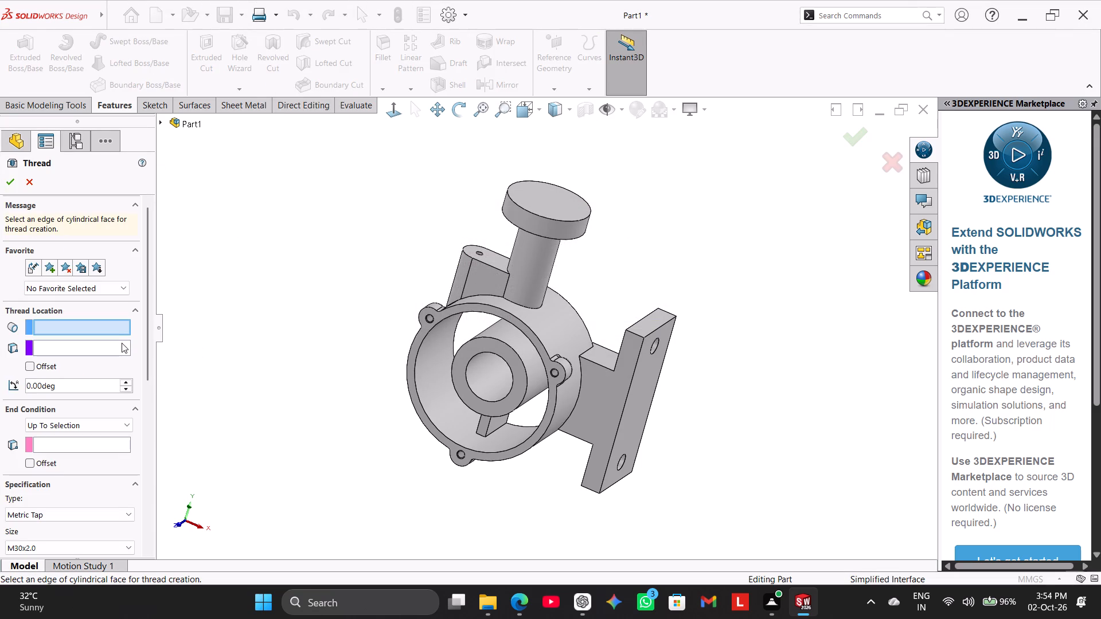
pyautogui.moveTo(147, 280); pyautogui.dragTo(147, 281)
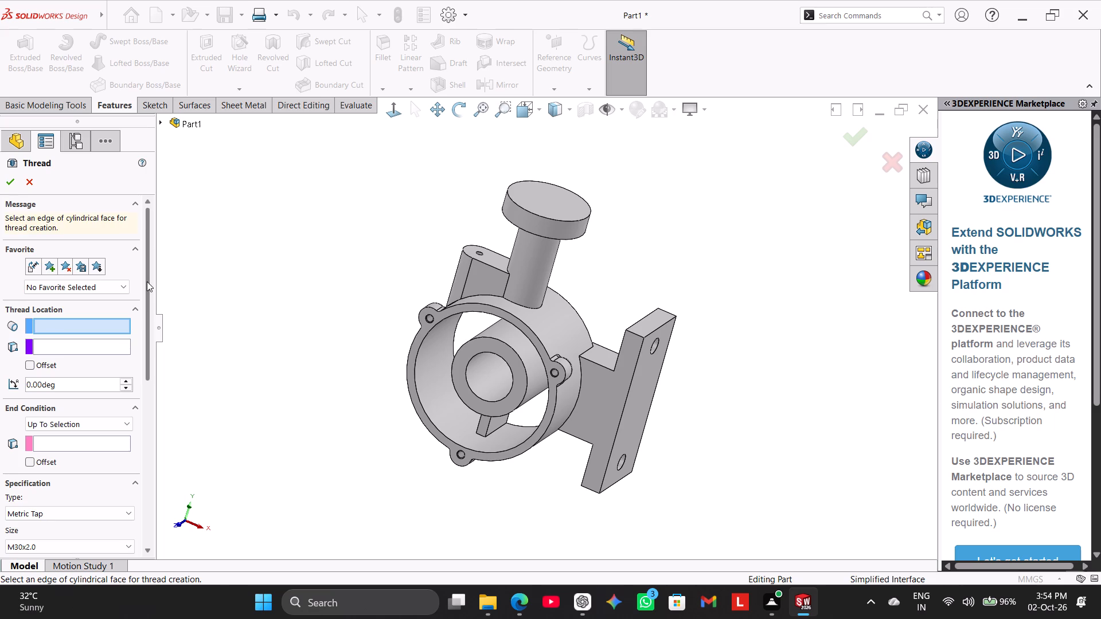
pyautogui.moveTo(147, 281); pyautogui.dragTo(147, 319)
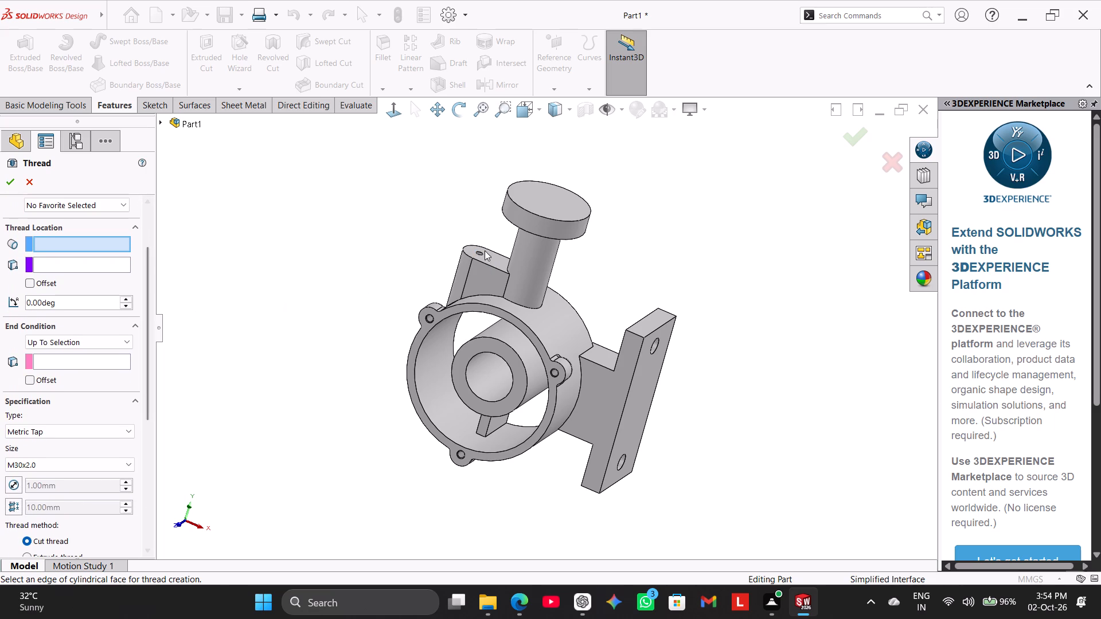
pyautogui.scroll(-7, 485, 250)
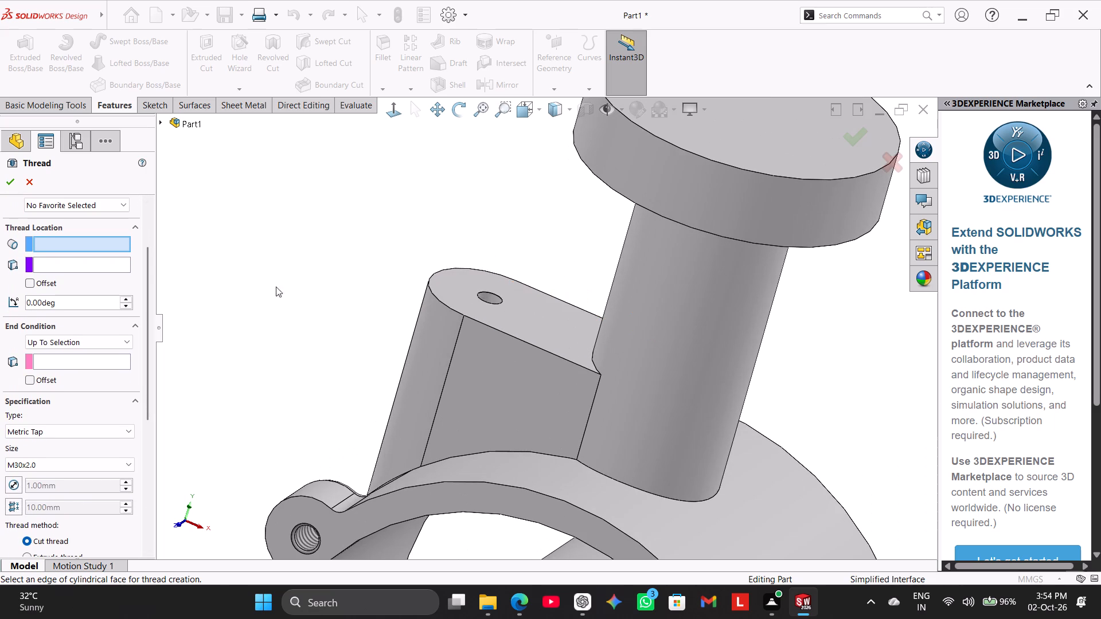
pyautogui.click(65, 465)
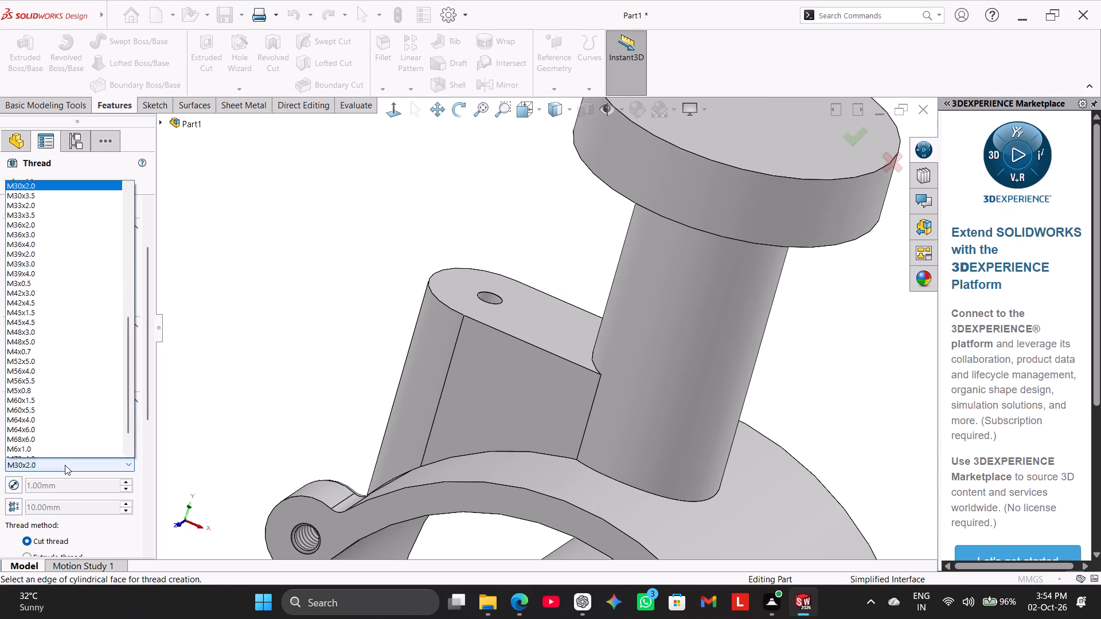
pyautogui.scroll(2, 91, 332)
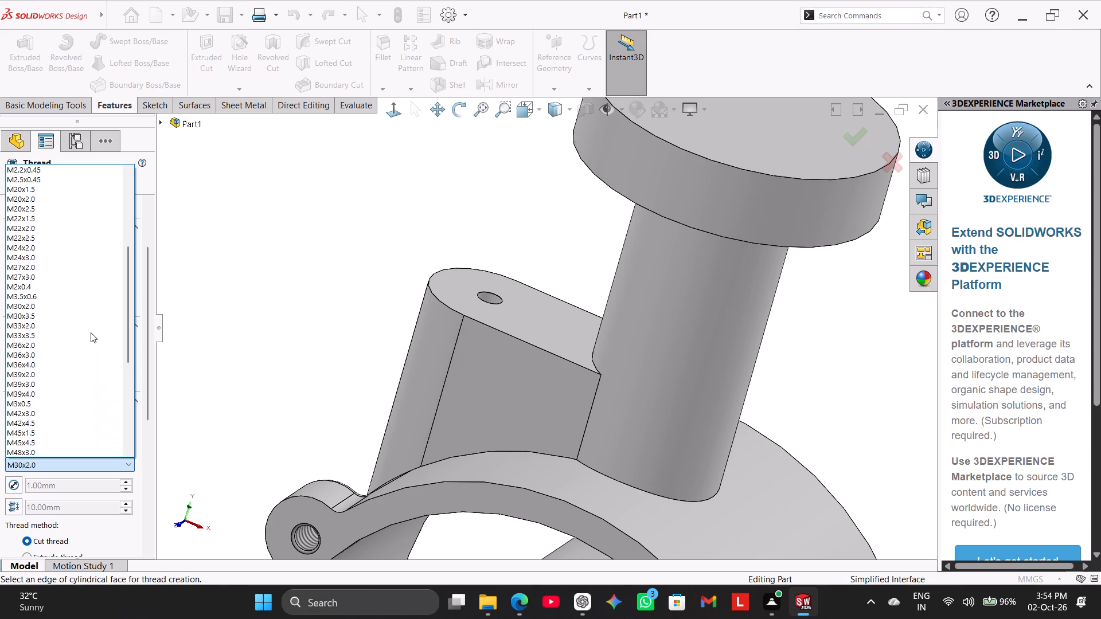
pyautogui.scroll(6, 91, 332)
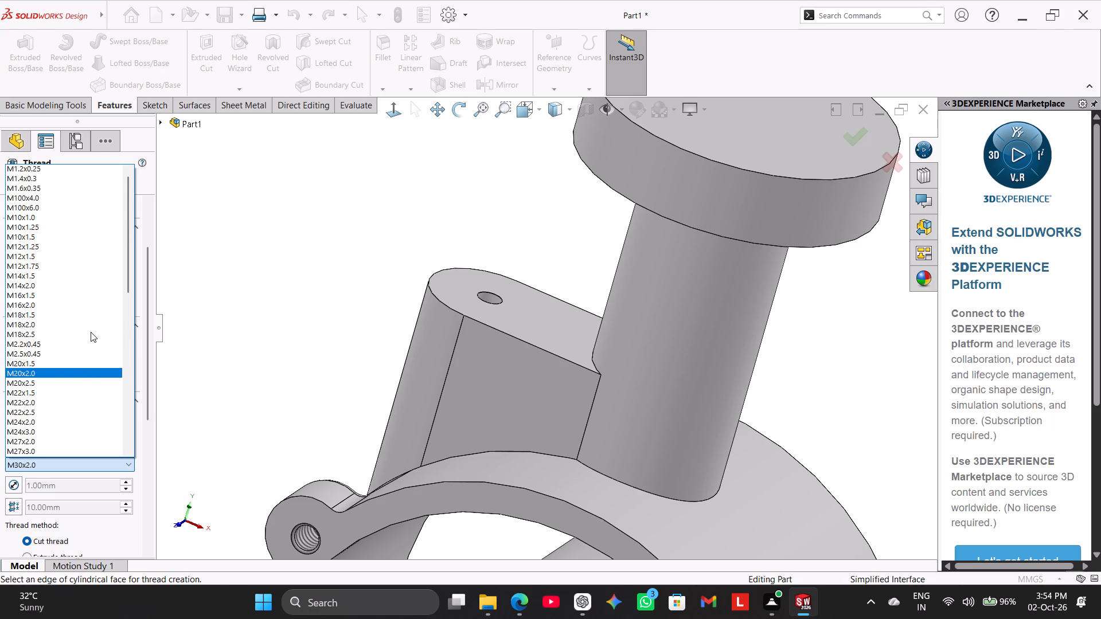
pyautogui.click(63, 237)
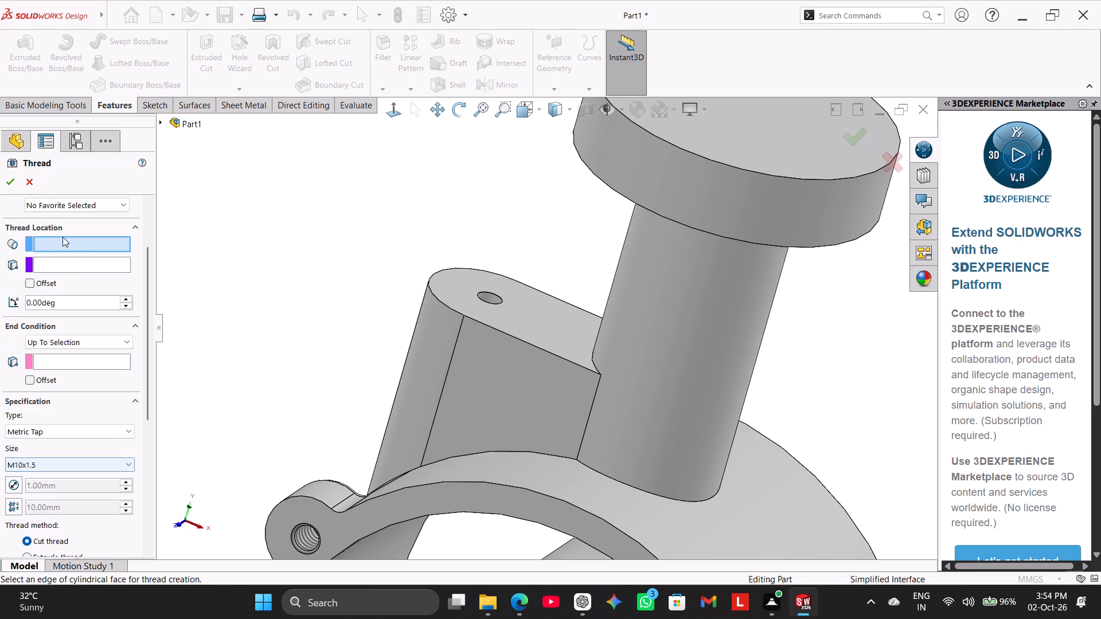
# Select the top edge of the slot boss's 4 mm hole as the thread location and try to create the thread.
pyautogui.click(486, 300)
pyautogui.moveTo(327, 320); pyautogui.dragTo(306, 369, button='middle')
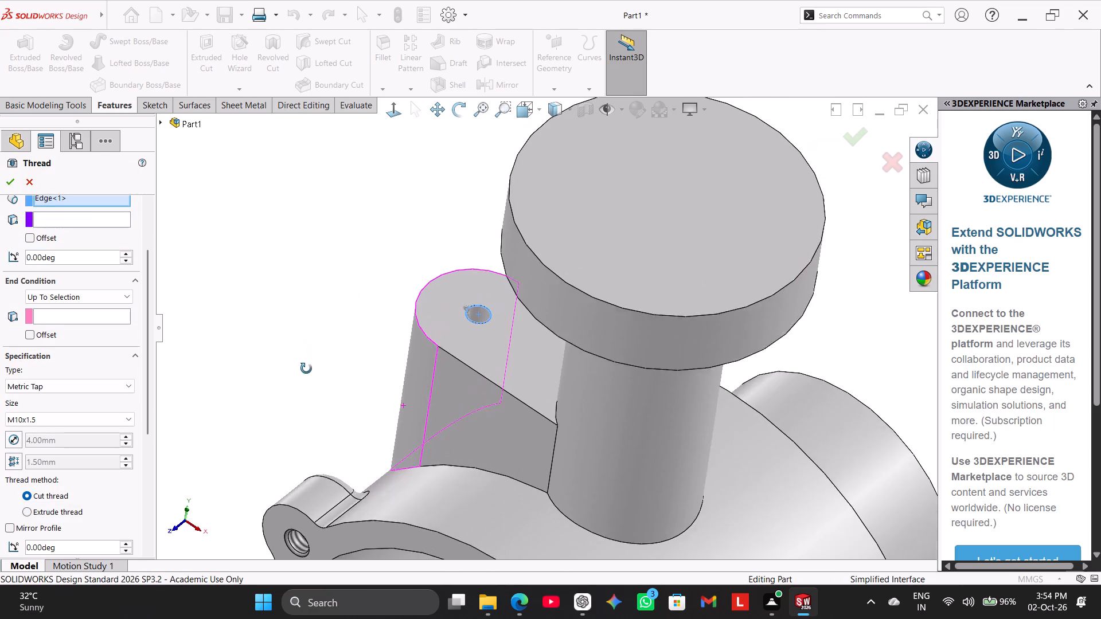
pyautogui.moveTo(306, 369); pyautogui.dragTo(311, 387, button='middle')
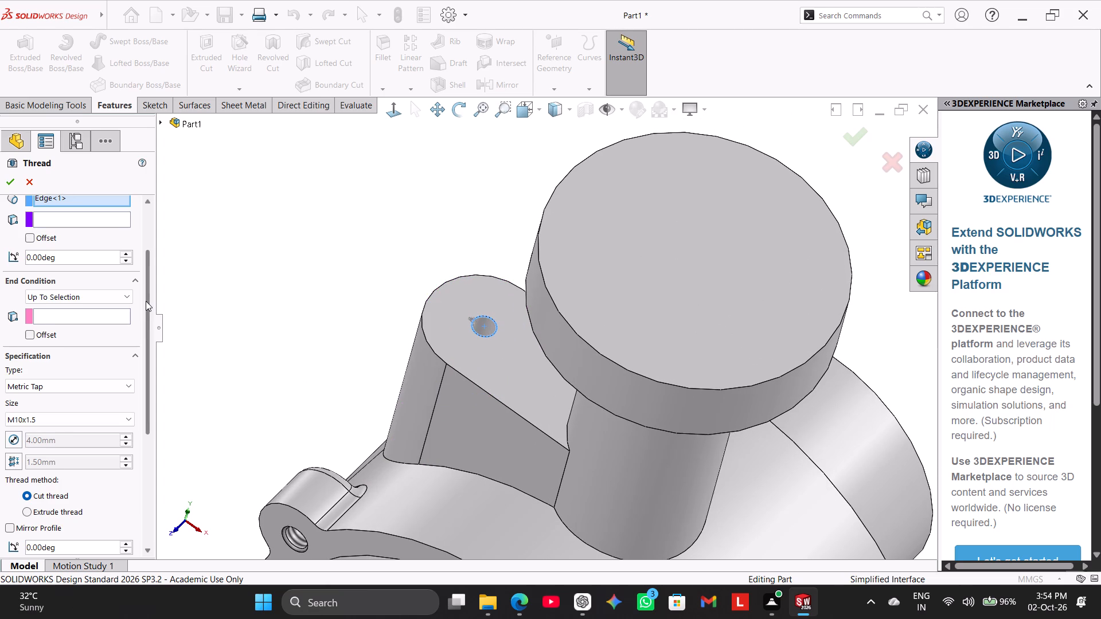
pyautogui.moveTo(146, 301); pyautogui.dragTo(146, 318)
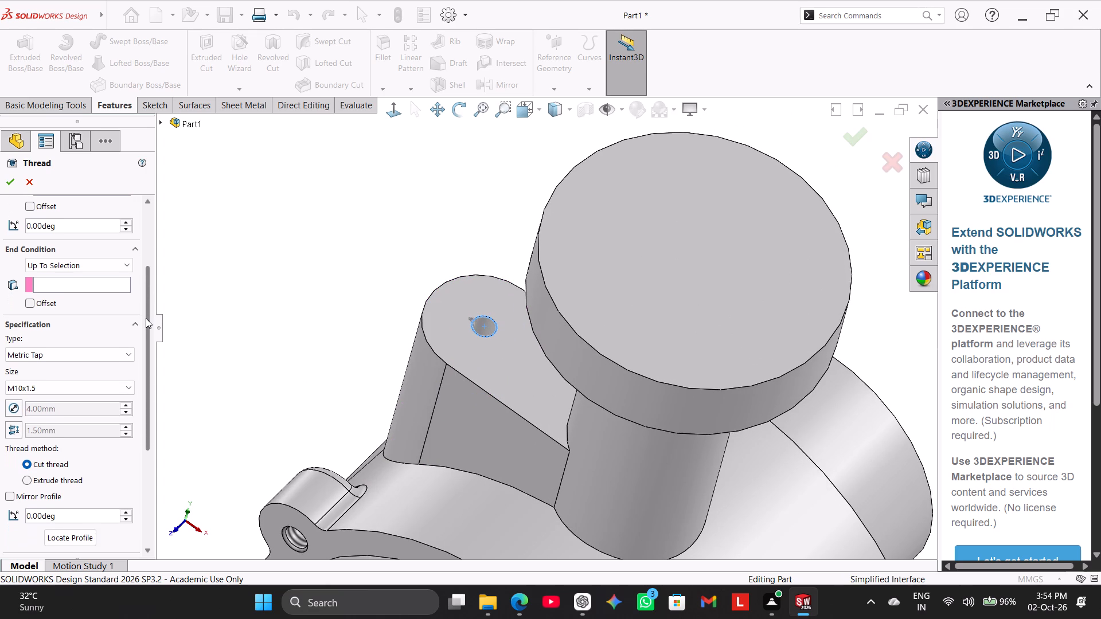
pyautogui.moveTo(146, 318); pyautogui.dragTo(147, 327)
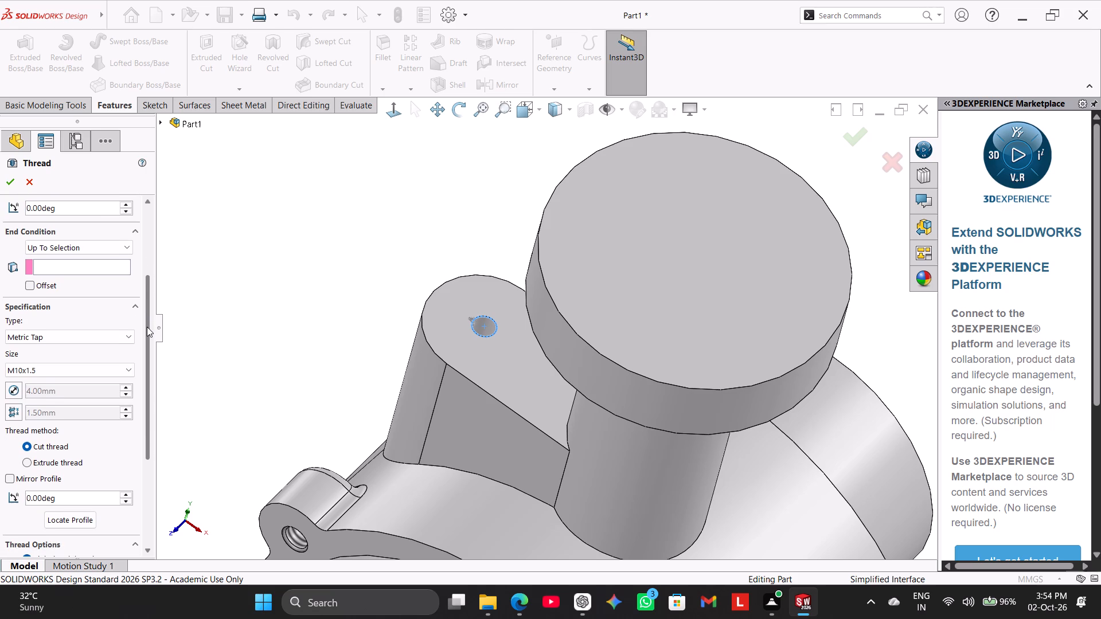
pyautogui.moveTo(147, 327); pyautogui.dragTo(165, 418)
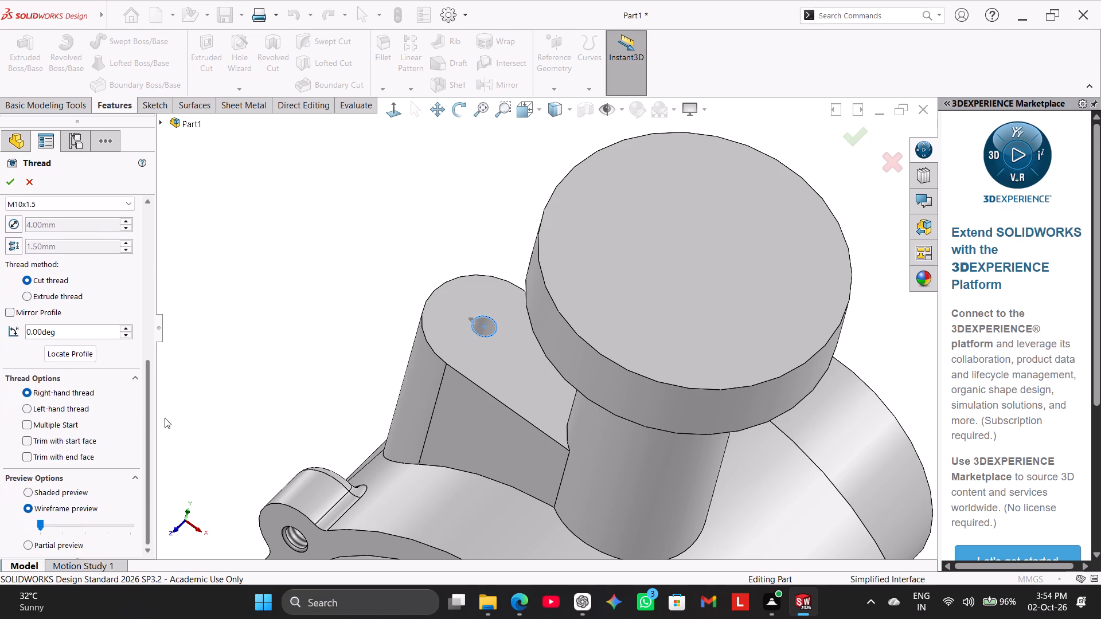
pyautogui.moveTo(165, 418); pyautogui.dragTo(194, 237)
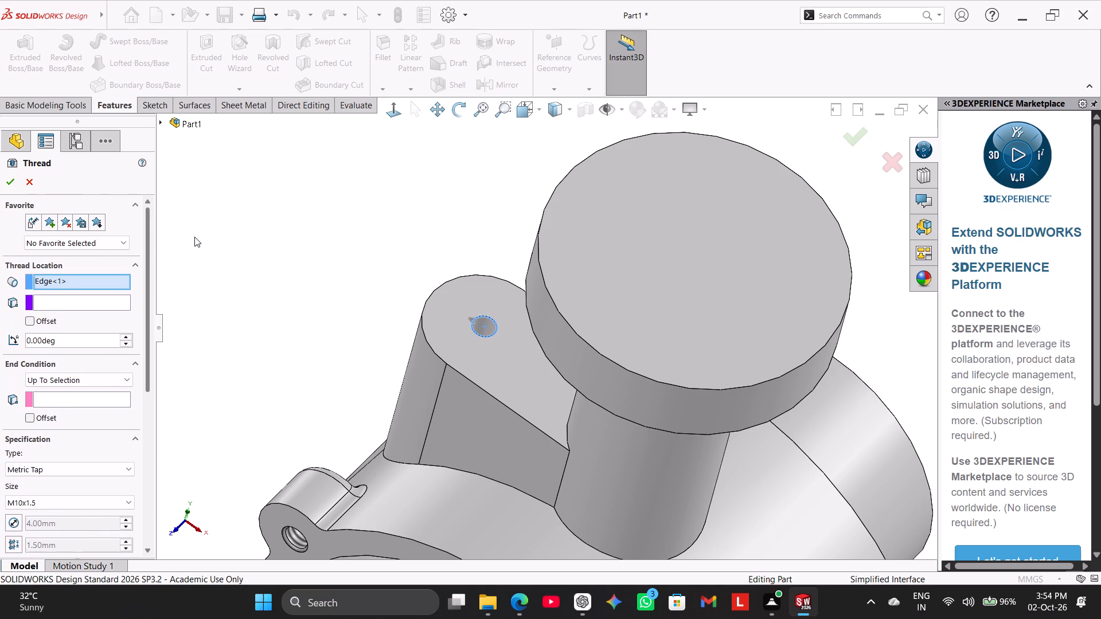
pyautogui.moveTo(194, 237); pyautogui.dragTo(194, 243)
pyautogui.moveTo(194, 243); pyautogui.dragTo(197, 265)
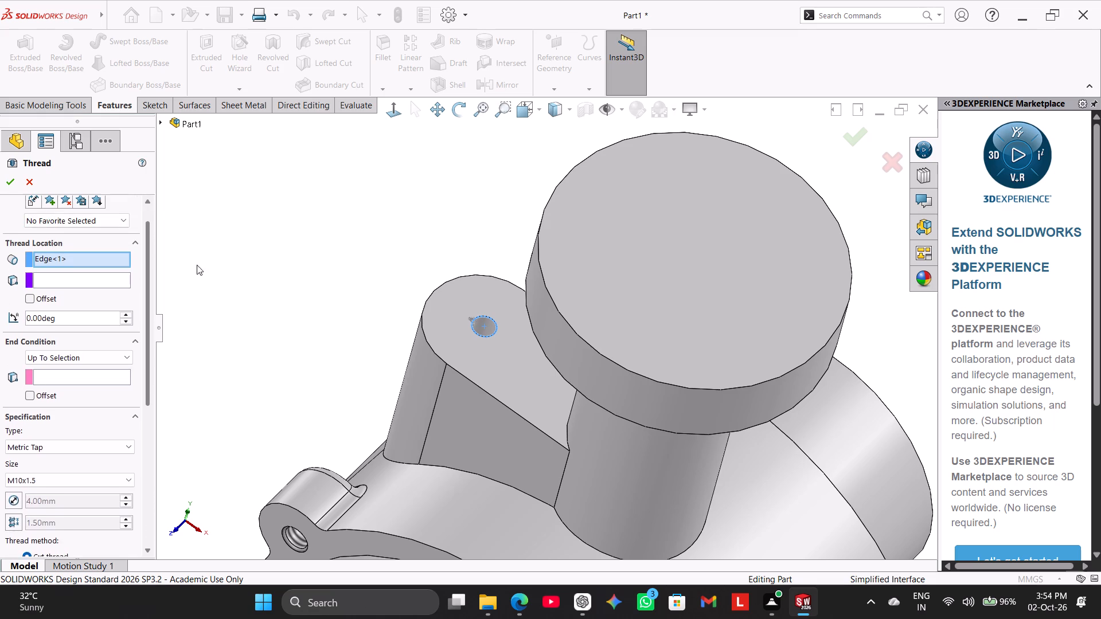
pyautogui.moveTo(197, 265); pyautogui.dragTo(202, 195)
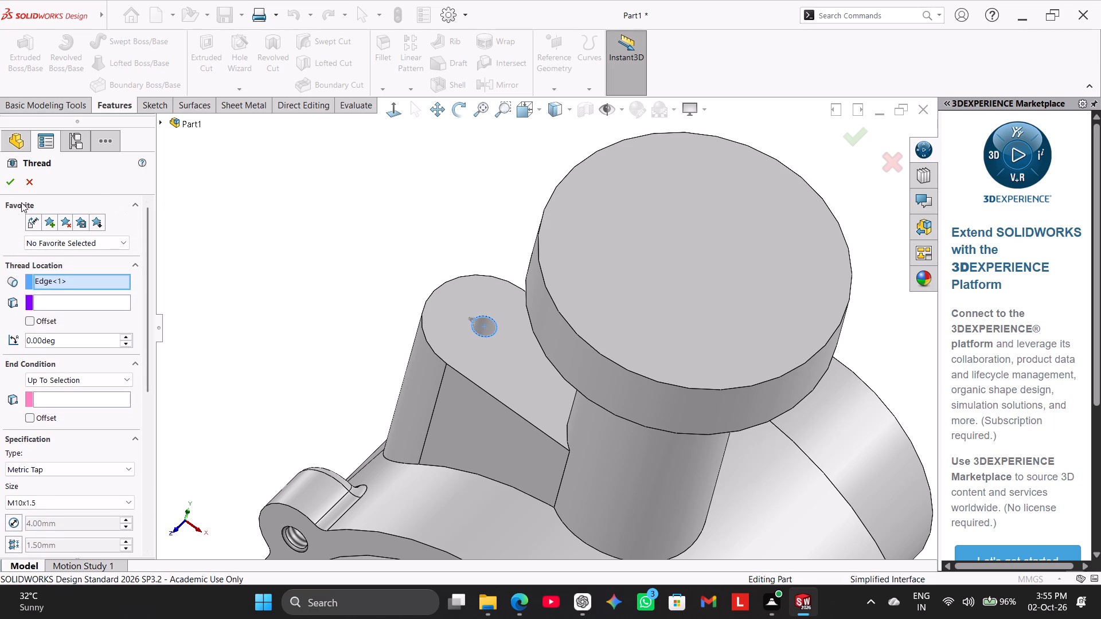
pyautogui.click(5, 183)
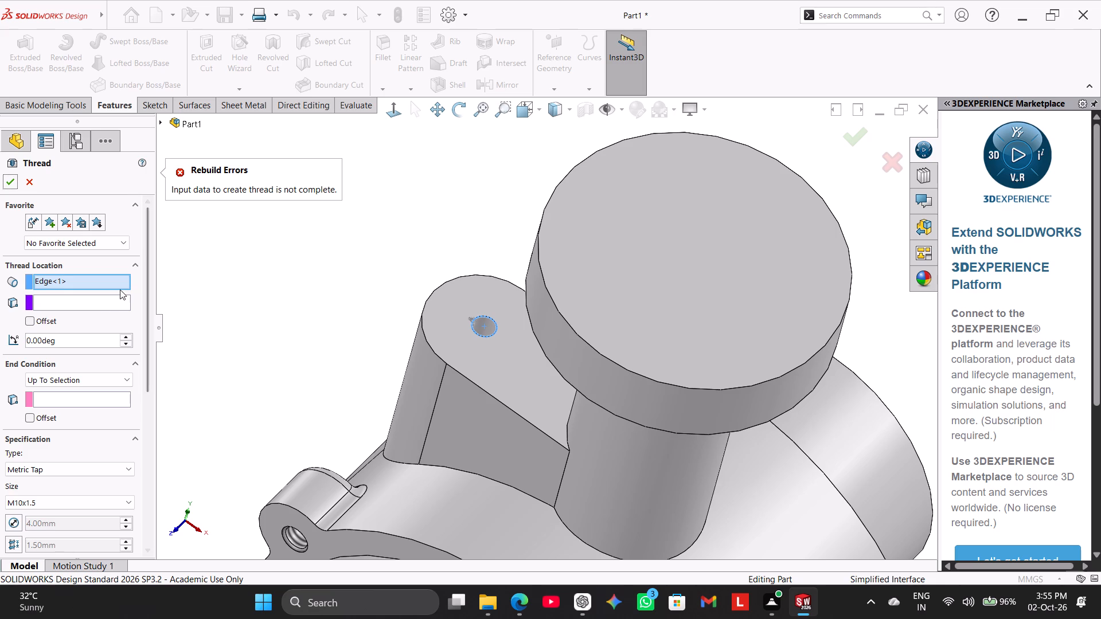
# Set the slot boss's top face as the thread's start location and try to create the thread again.
pyautogui.click(102, 299)
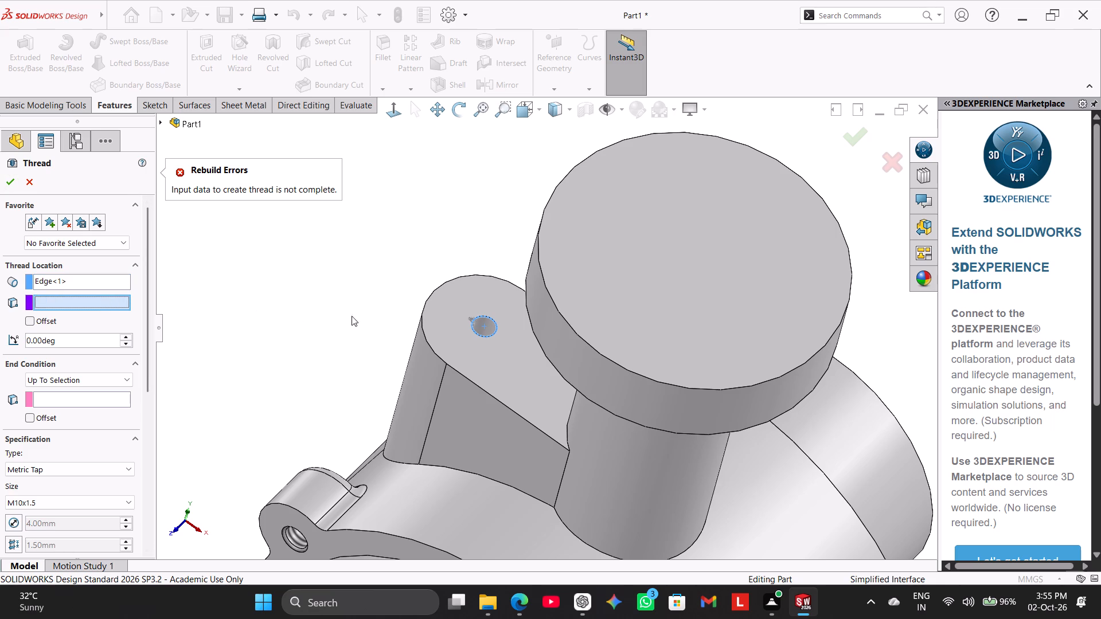
pyautogui.click(483, 351)
pyautogui.middleClick(331, 327)
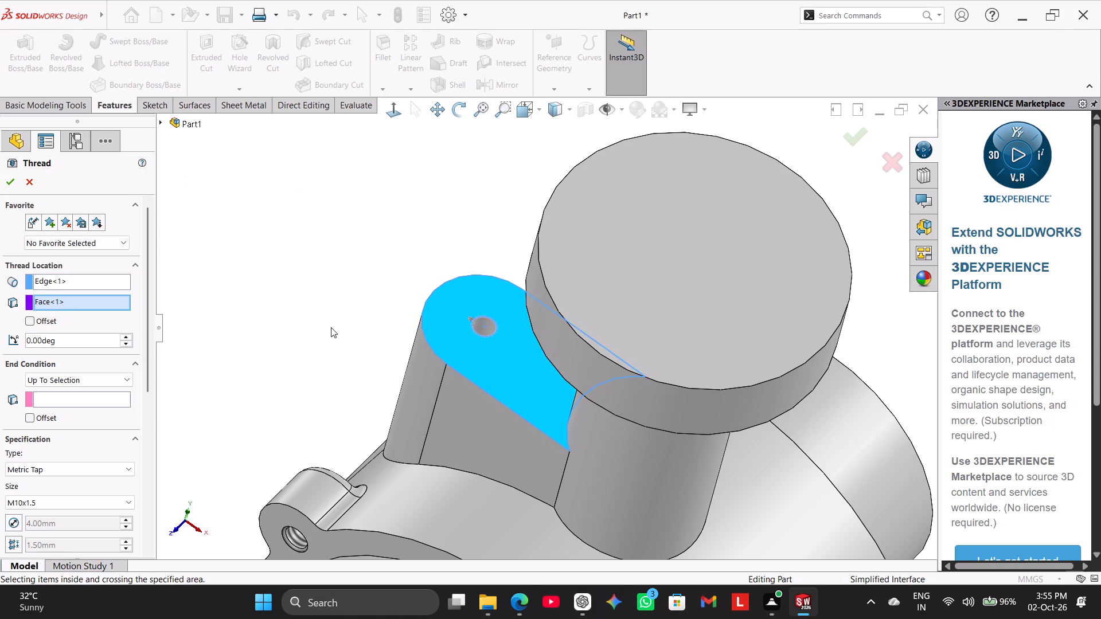
pyautogui.click(3, 181)
# Set the thread's end condition to Blind with a 10 mm depth and create the M10x1.5 cut thread.
pyautogui.moveTo(150, 243); pyautogui.dragTo(153, 312)
pyautogui.moveTo(320, 326); pyautogui.dragTo(333, 284, button='middle')
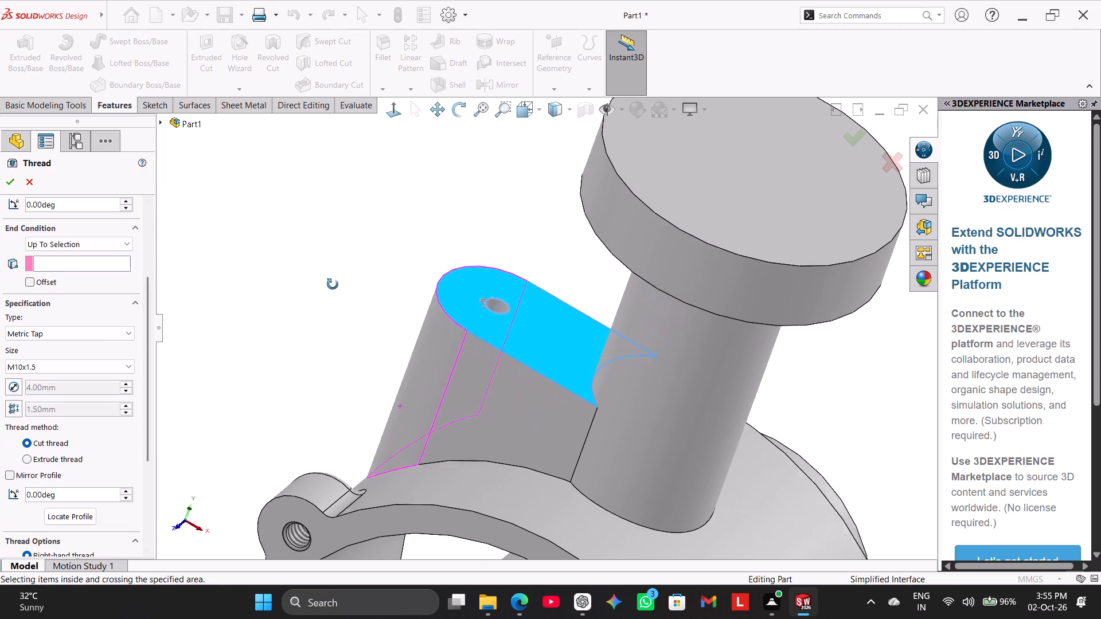
pyautogui.moveTo(333, 284); pyautogui.dragTo(333, 283, button='middle')
pyautogui.moveTo(147, 365); pyautogui.dragTo(150, 406)
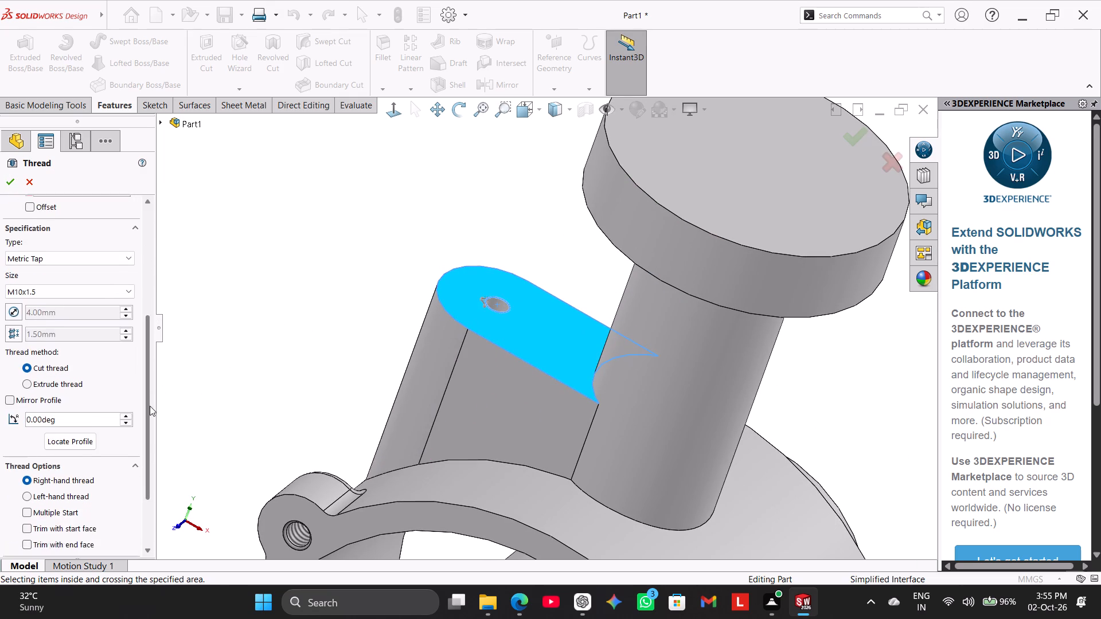
pyautogui.moveTo(150, 406); pyautogui.dragTo(151, 381)
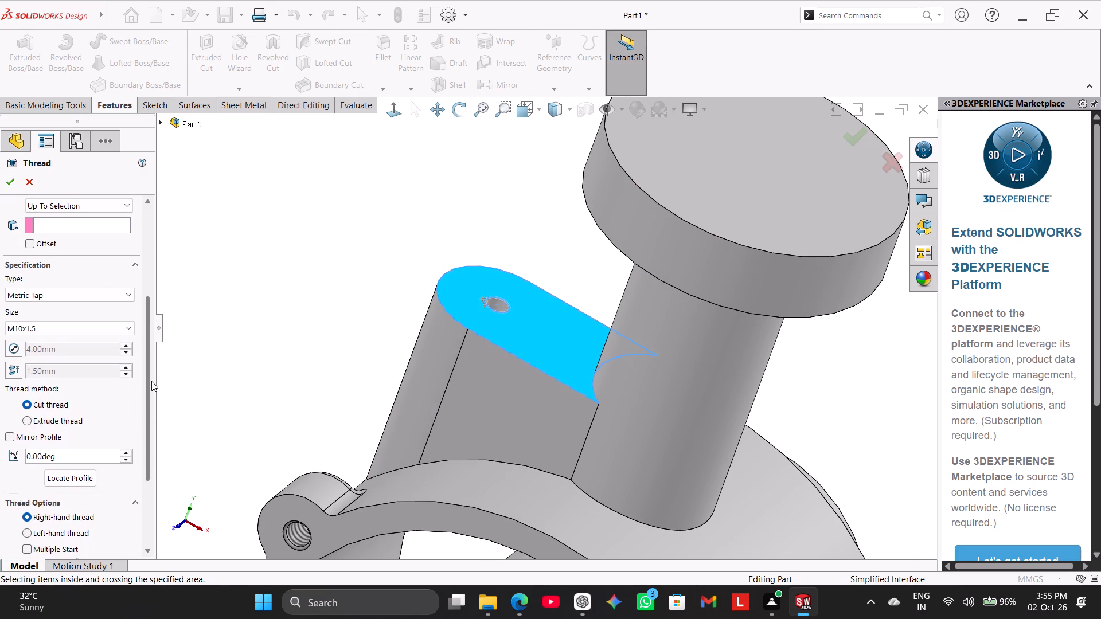
pyautogui.moveTo(151, 381); pyautogui.dragTo(157, 324)
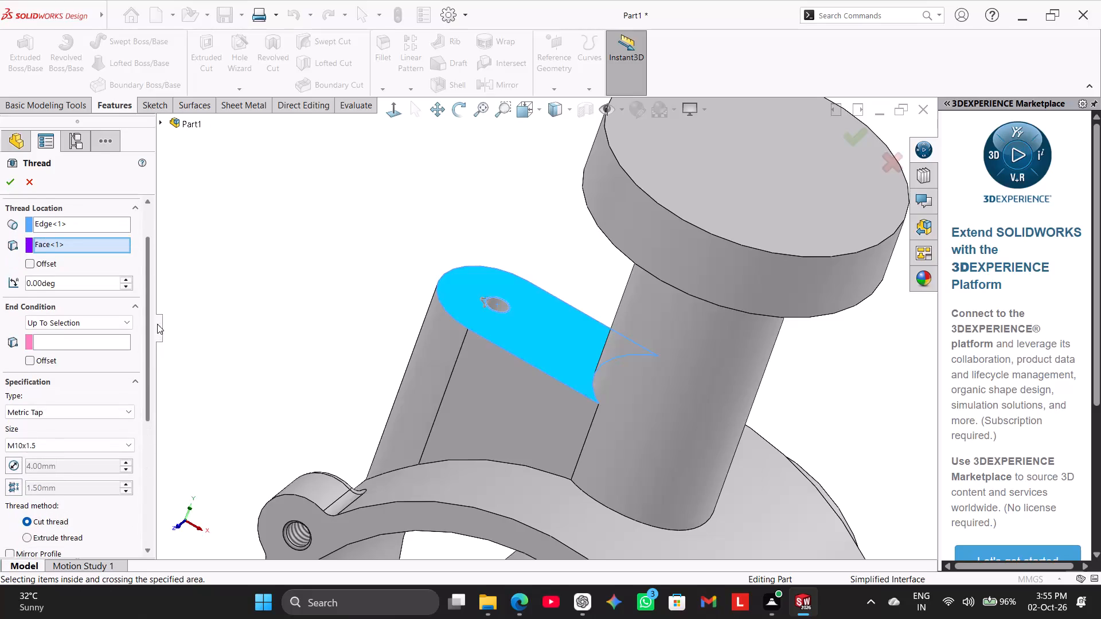
pyautogui.moveTo(157, 324); pyautogui.dragTo(158, 261)
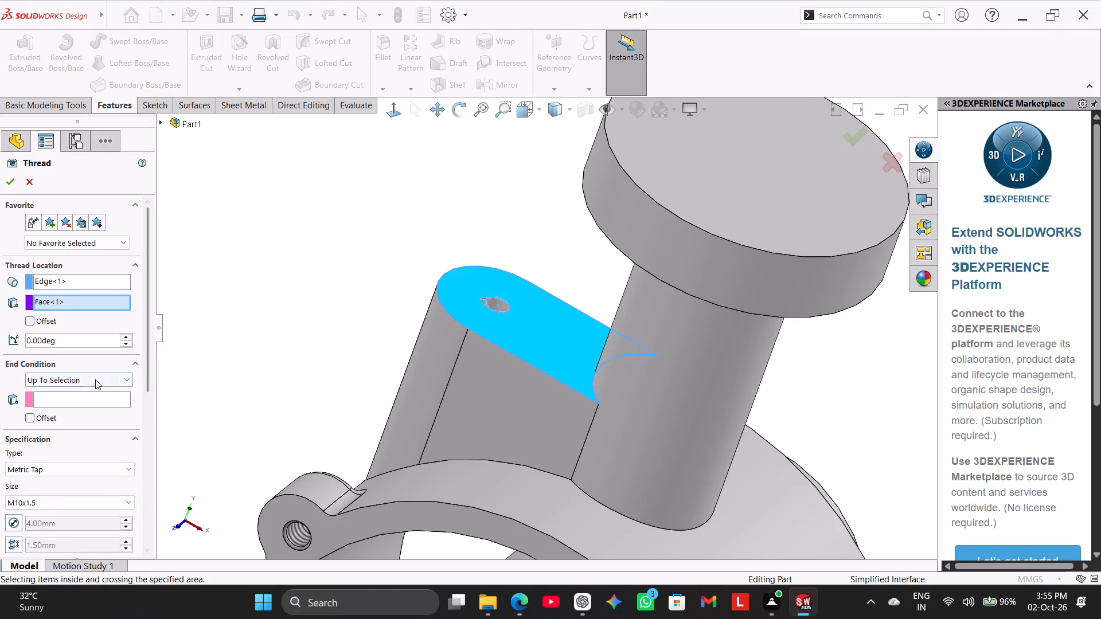
pyautogui.click(95, 379)
pyautogui.click(95, 385)
pyautogui.click(95, 384)
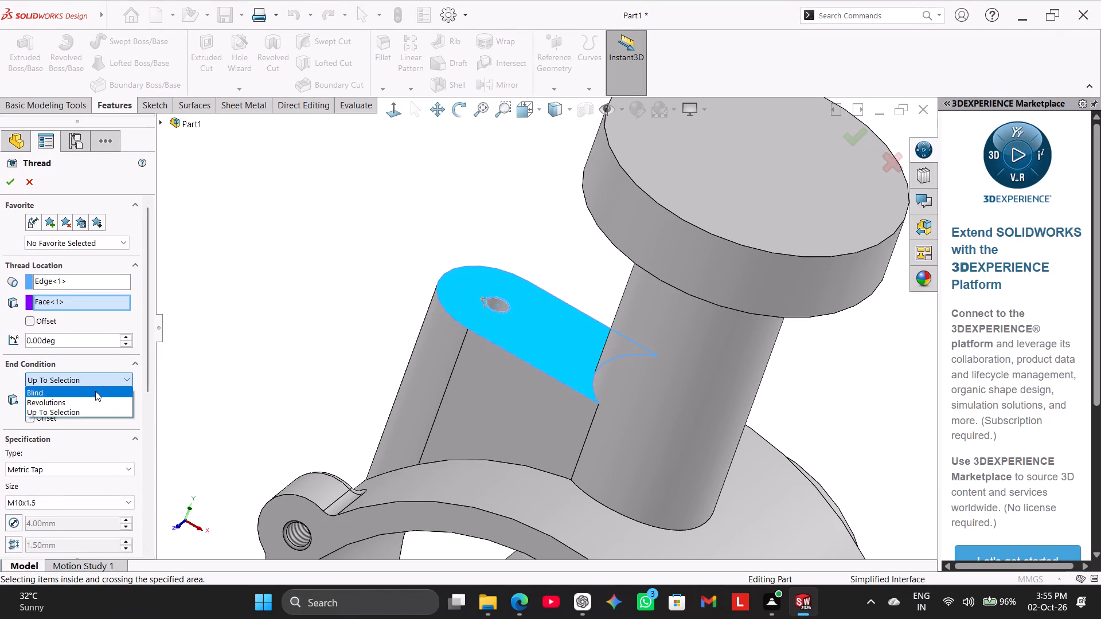
pyautogui.click(95, 391)
pyautogui.doubleClick(91, 397)
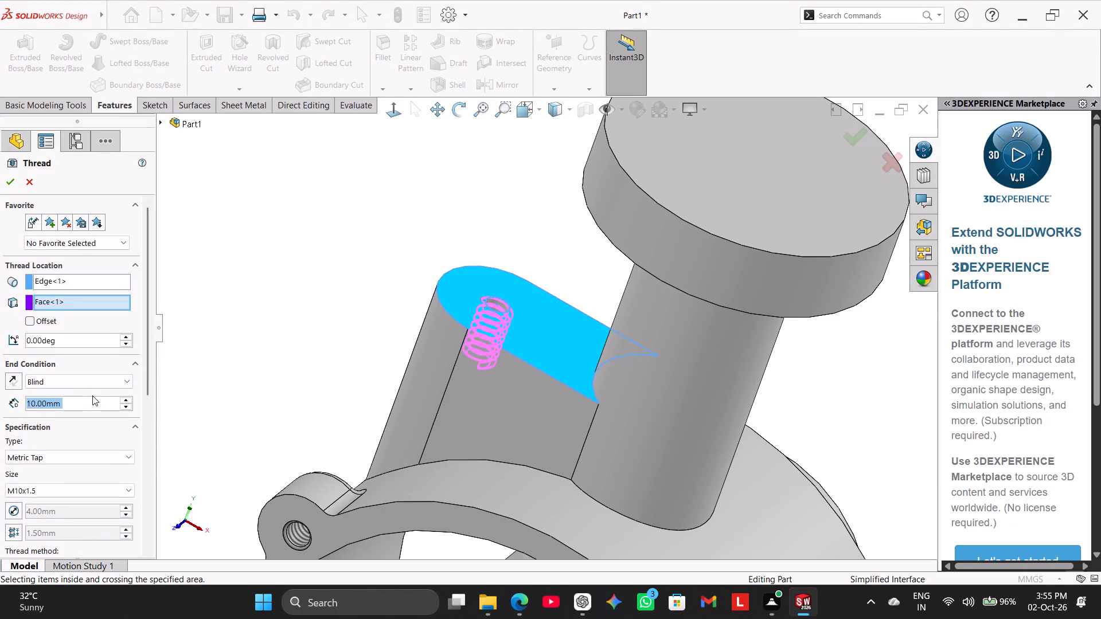
pyautogui.write('10')
pyautogui.press('Return')
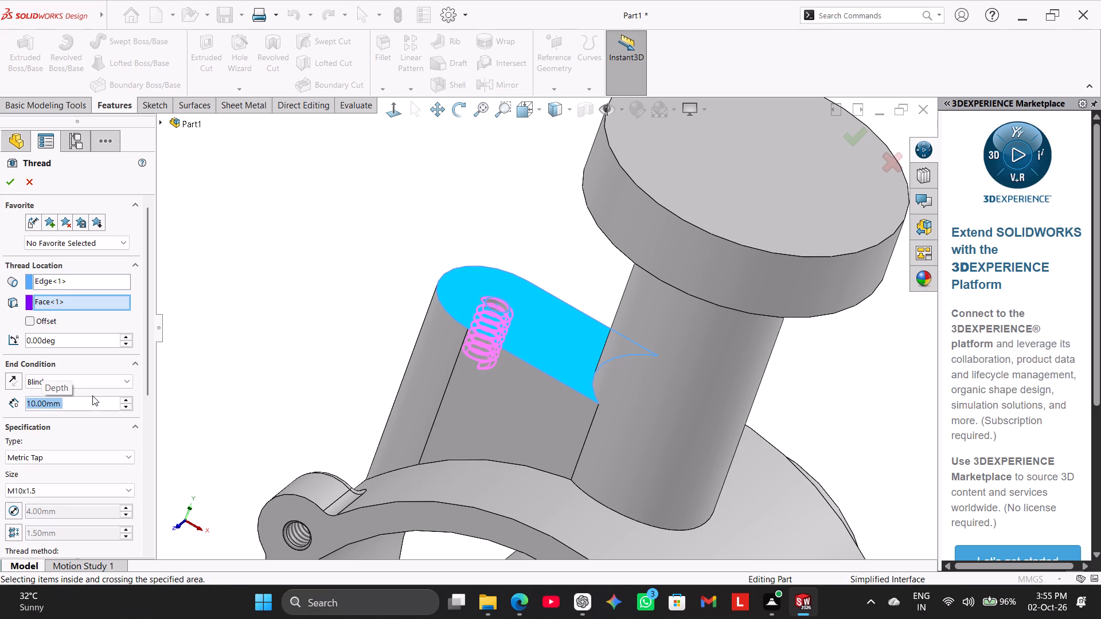
pyautogui.click(218, 322)
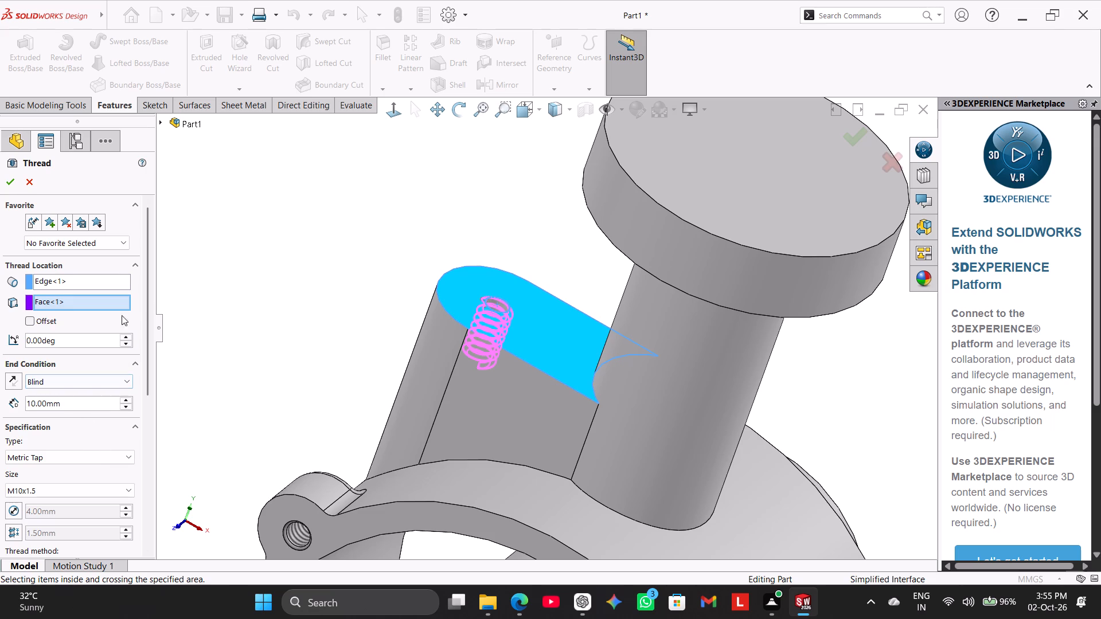
pyautogui.click(17, 182)
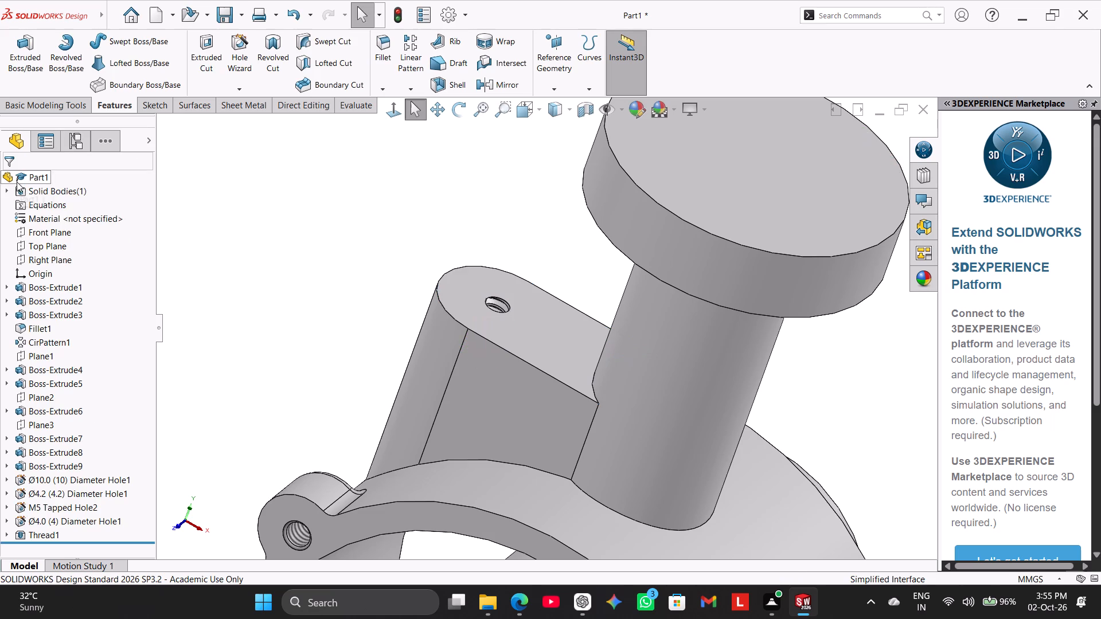
# Delete the M10x1.5 thread feature from the slot boss's hole.
pyautogui.moveTo(299, 332); pyautogui.dragTo(275, 377, button='middle')
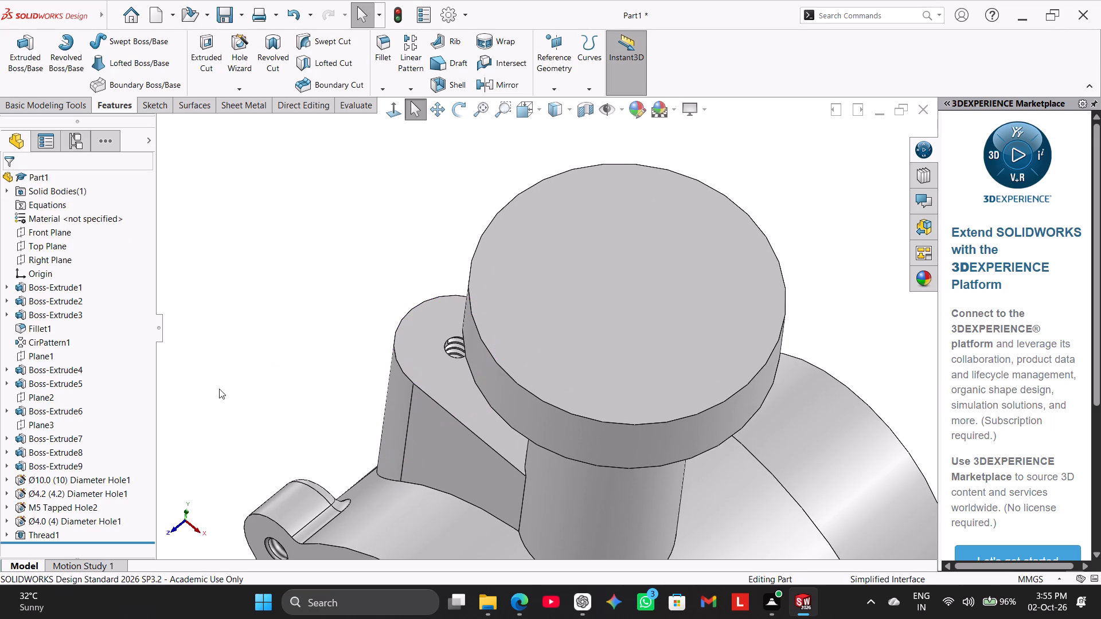
pyautogui.rightClick(48, 532)
pyautogui.click(81, 437)
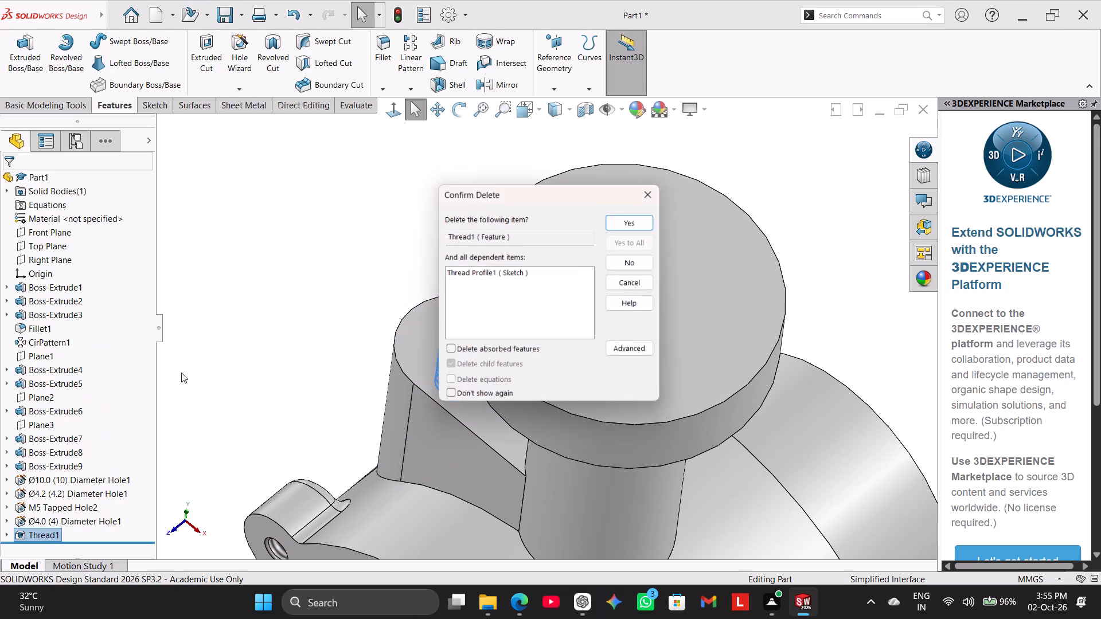
pyautogui.click(616, 214)
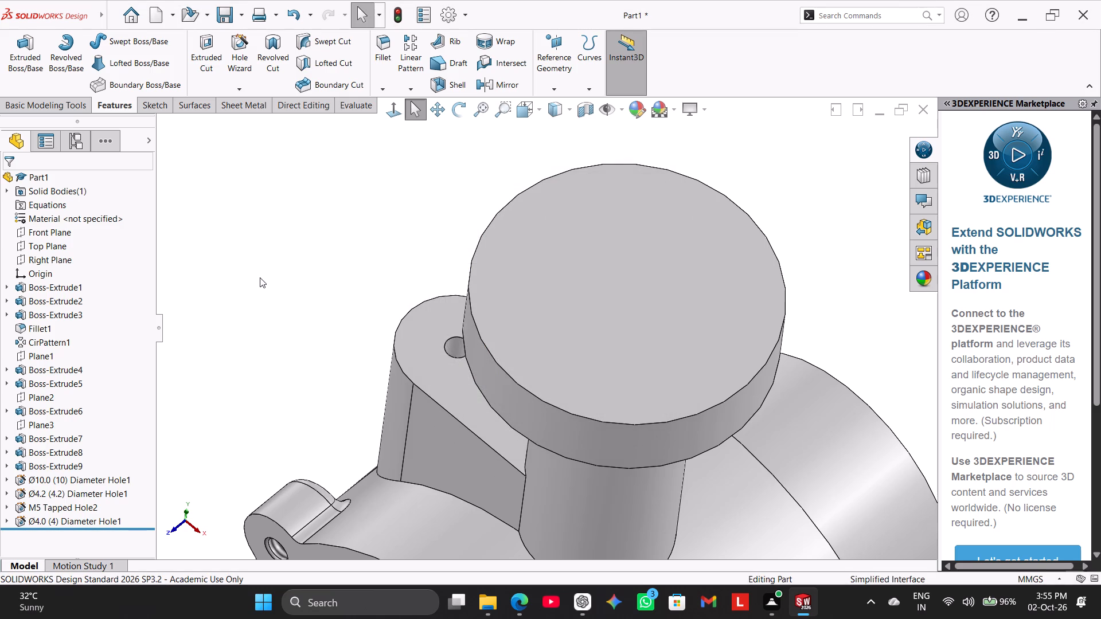
# Start a Hole Wizard feature and set its hole type to a plain ISO standard hole.
pyautogui.moveTo(304, 322); pyautogui.dragTo(329, 347, button='middle')
pyautogui.scroll(2, 325, 344)
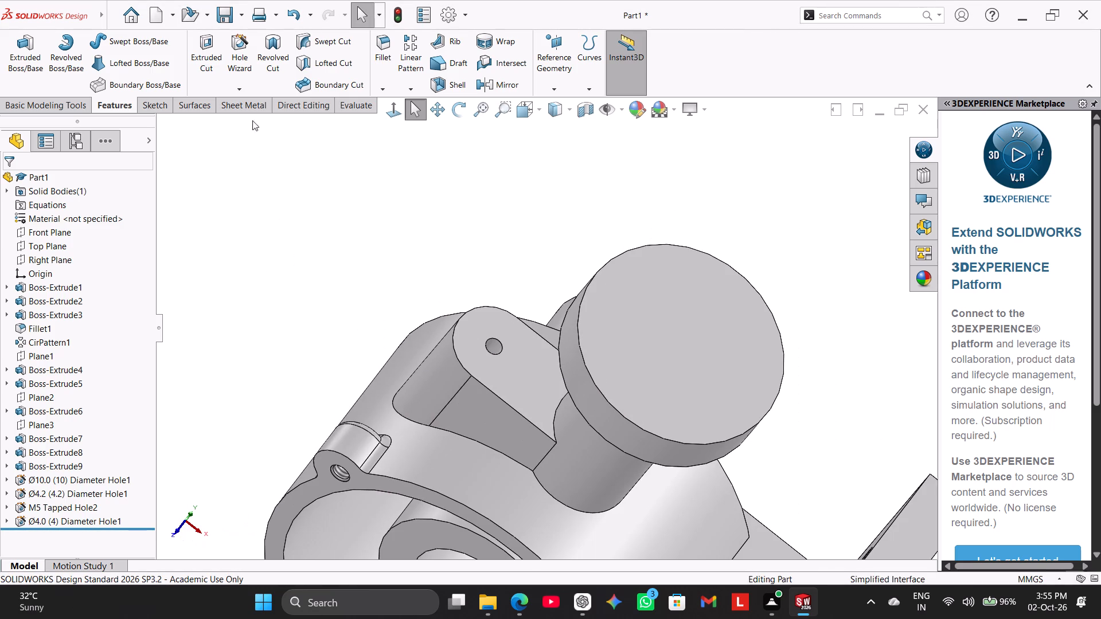
pyautogui.click(244, 89)
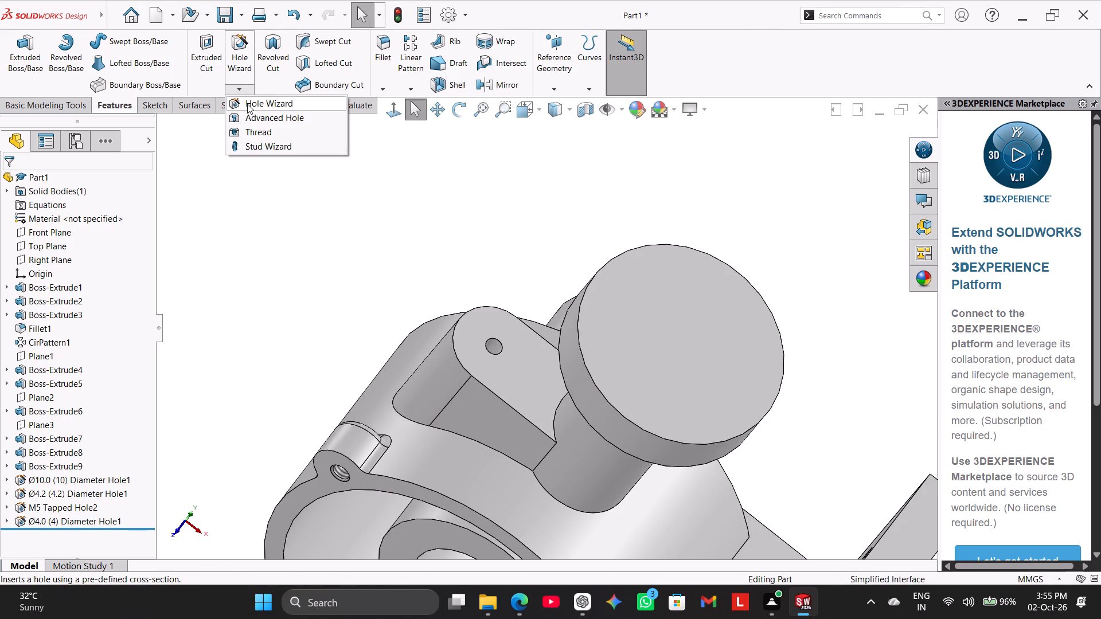
pyautogui.click(247, 104)
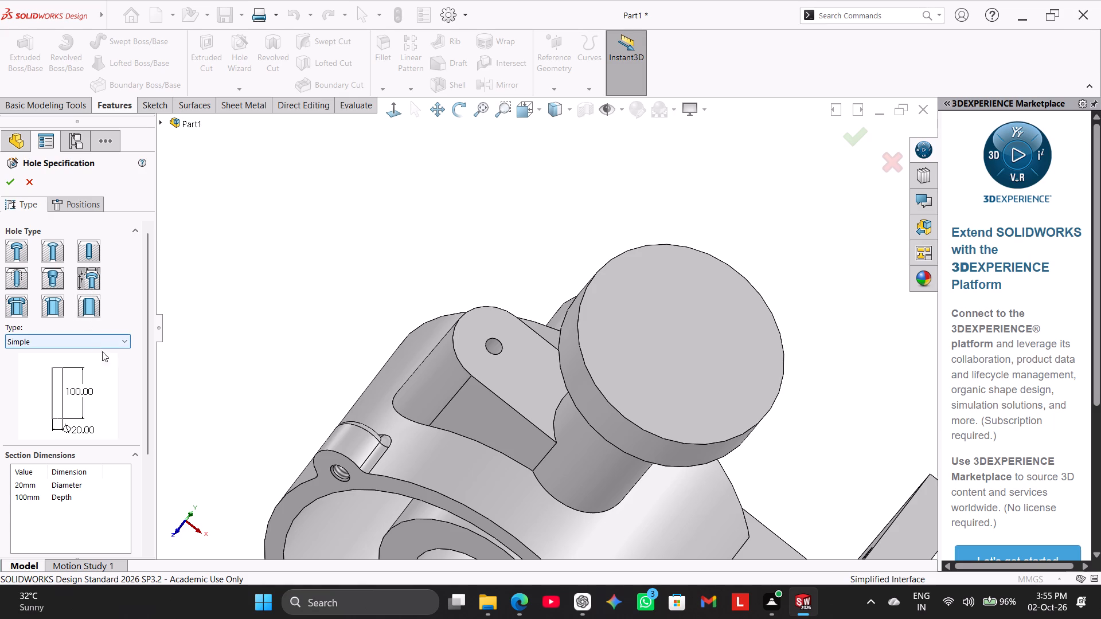
pyautogui.moveTo(146, 380); pyautogui.dragTo(154, 429)
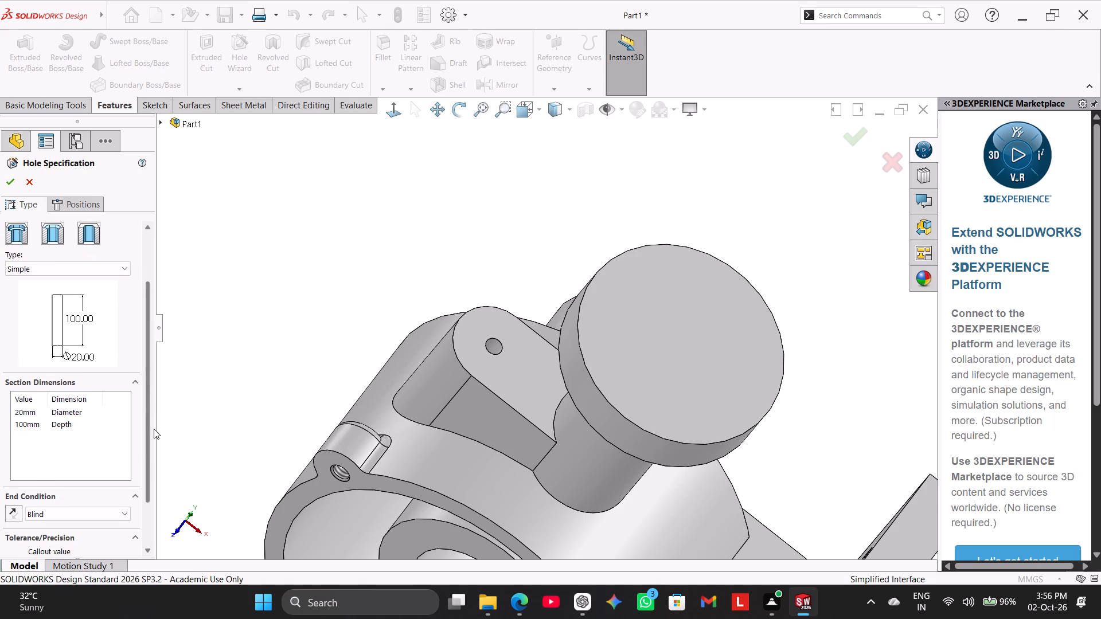
pyautogui.doubleClick(32, 412)
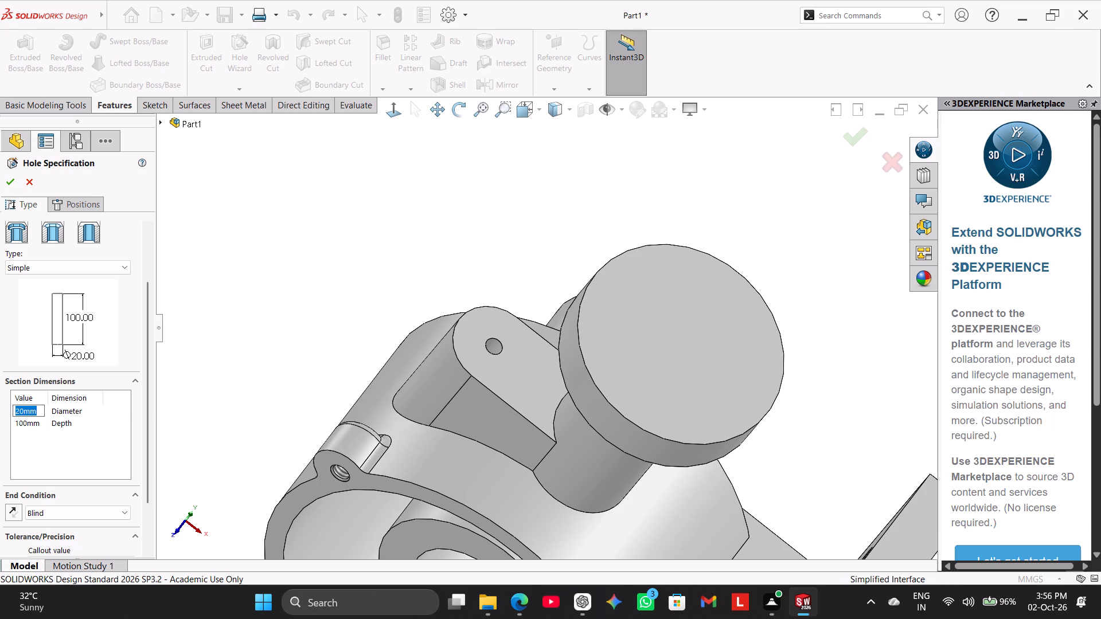
pyautogui.click(77, 201)
pyautogui.click(36, 206)
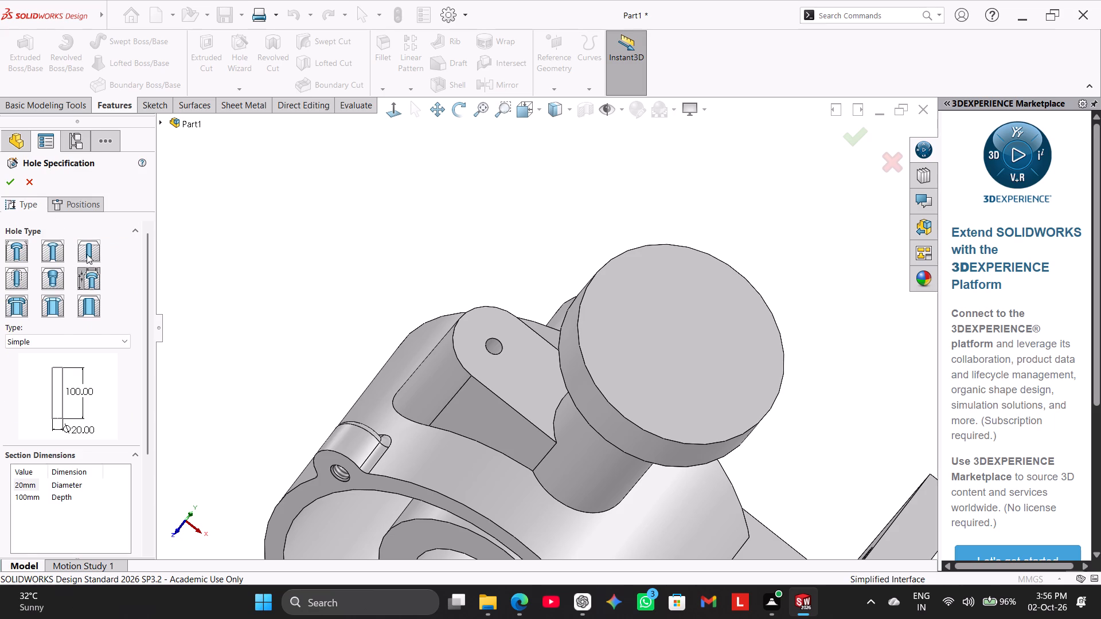
pyautogui.click(87, 254)
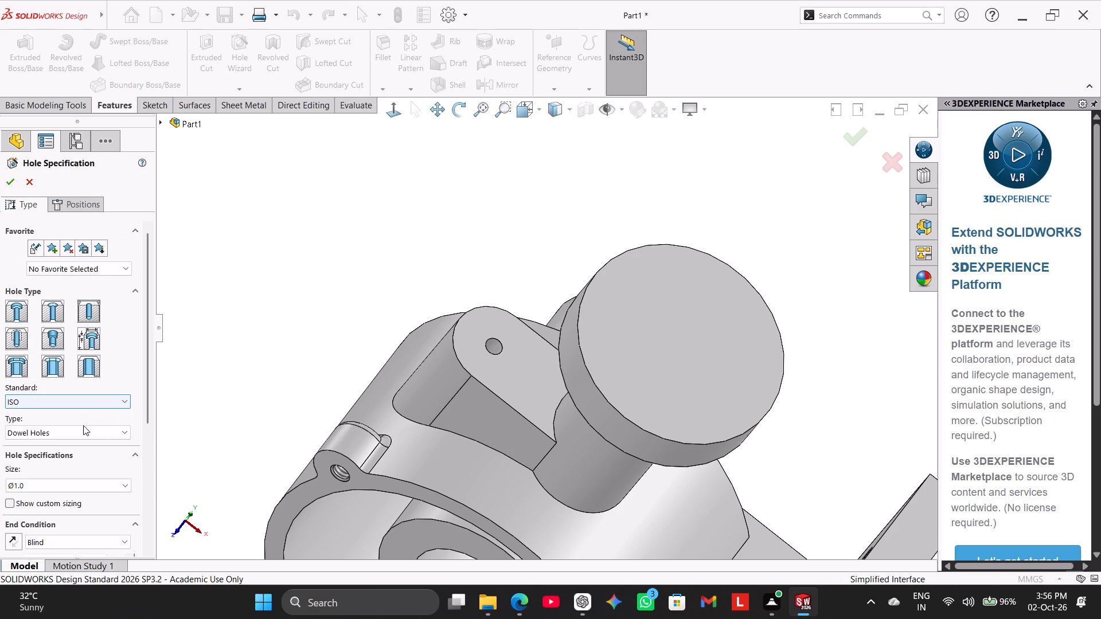
# Compare the ISO hole's Drill sizes, Screw Clearances and Tap Drills types, and set the type to Screw Clearances.
pyautogui.click(85, 430)
pyautogui.click(83, 453)
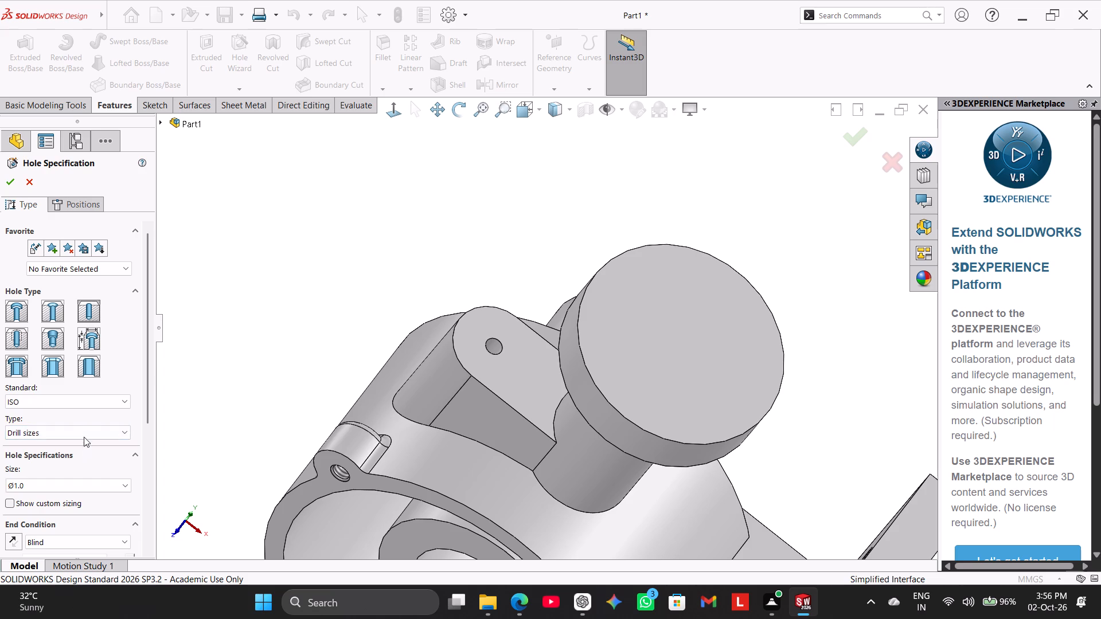
pyautogui.click(86, 424)
pyautogui.click(84, 433)
pyautogui.click(83, 460)
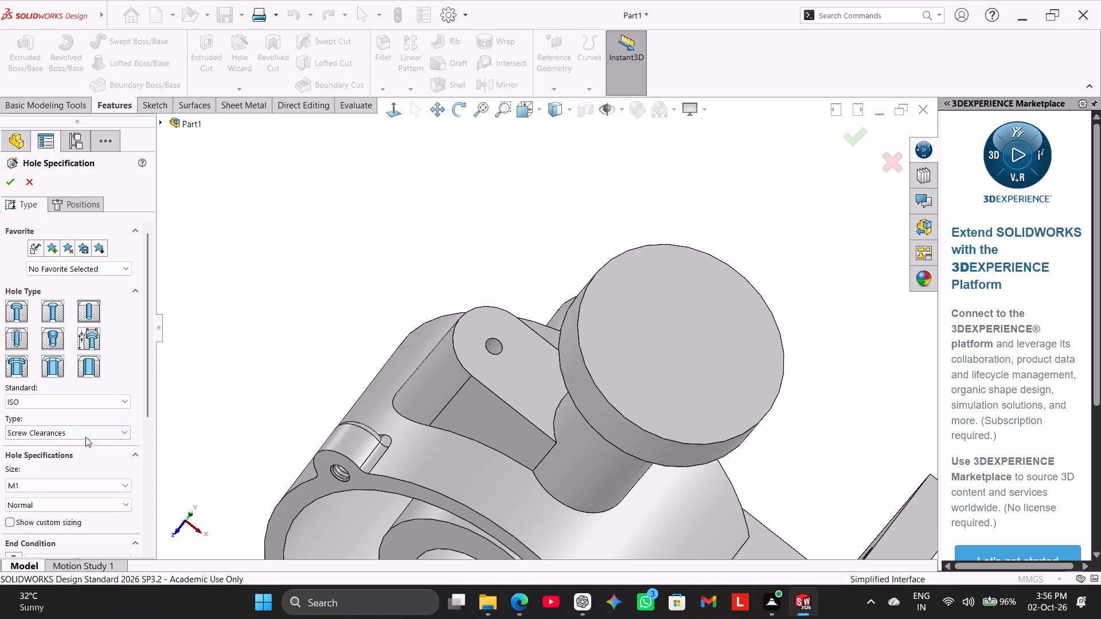
pyautogui.click(85, 429)
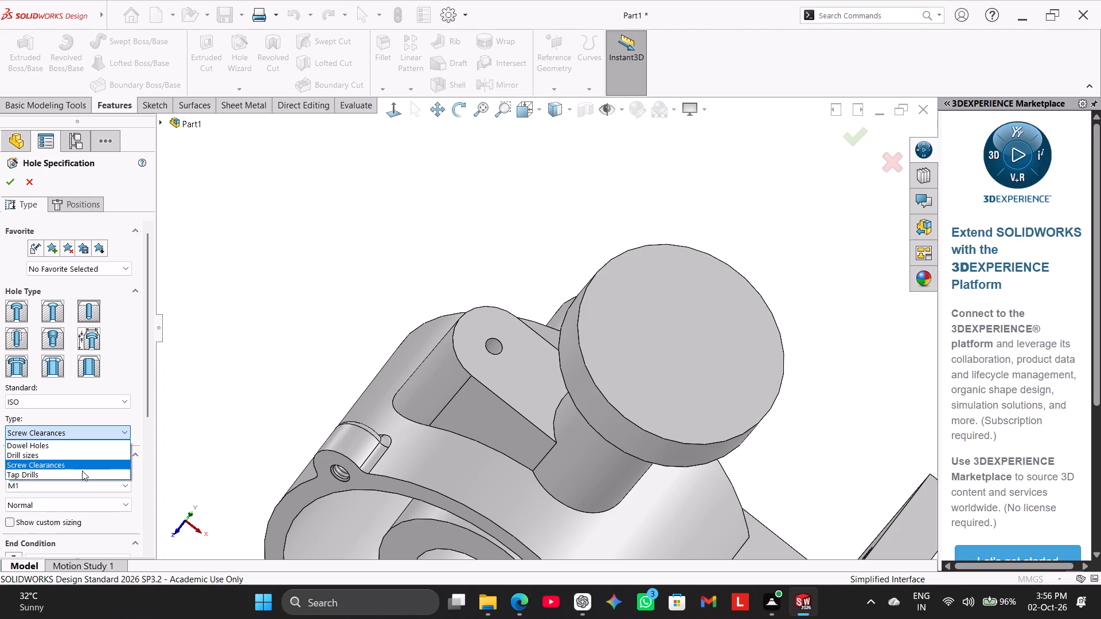
pyautogui.click(82, 471)
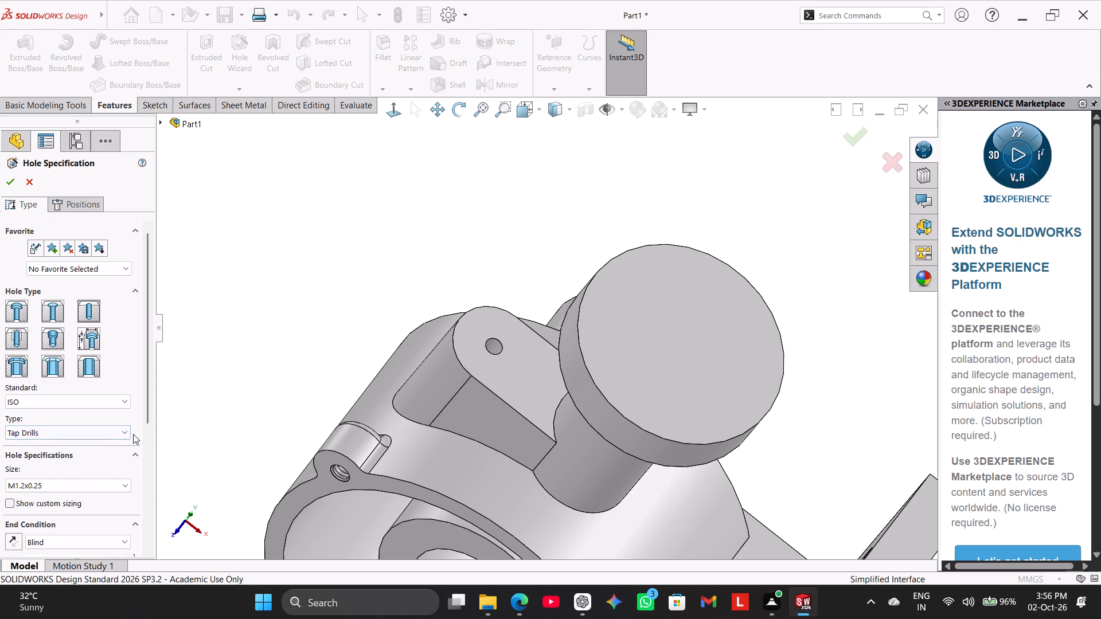
pyautogui.moveTo(149, 413); pyautogui.dragTo(158, 463)
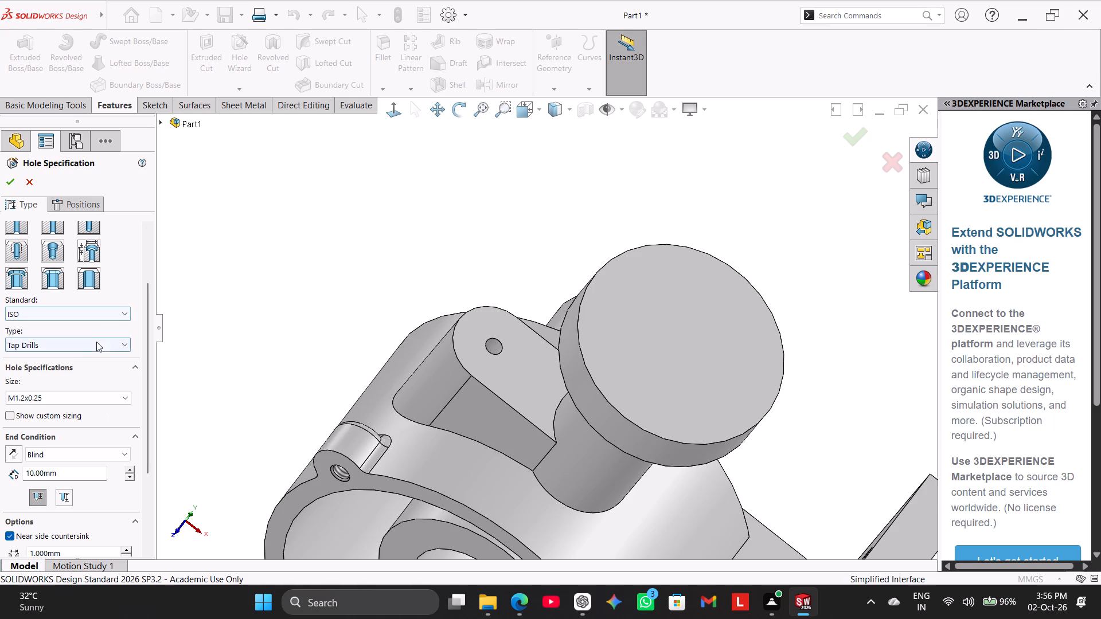
pyautogui.click(96, 342)
pyautogui.click(89, 379)
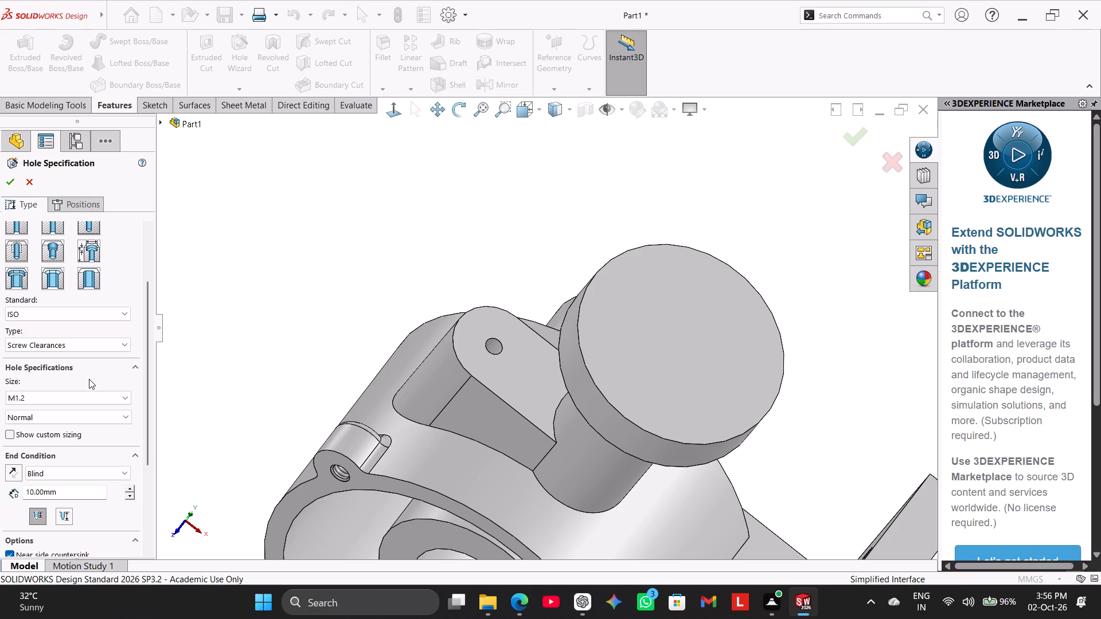
# Set the screw clearance hole's size to M10, keeping Normal fit and the 10 mm Blind end condition.
pyautogui.moveTo(147, 439); pyautogui.dragTo(151, 444)
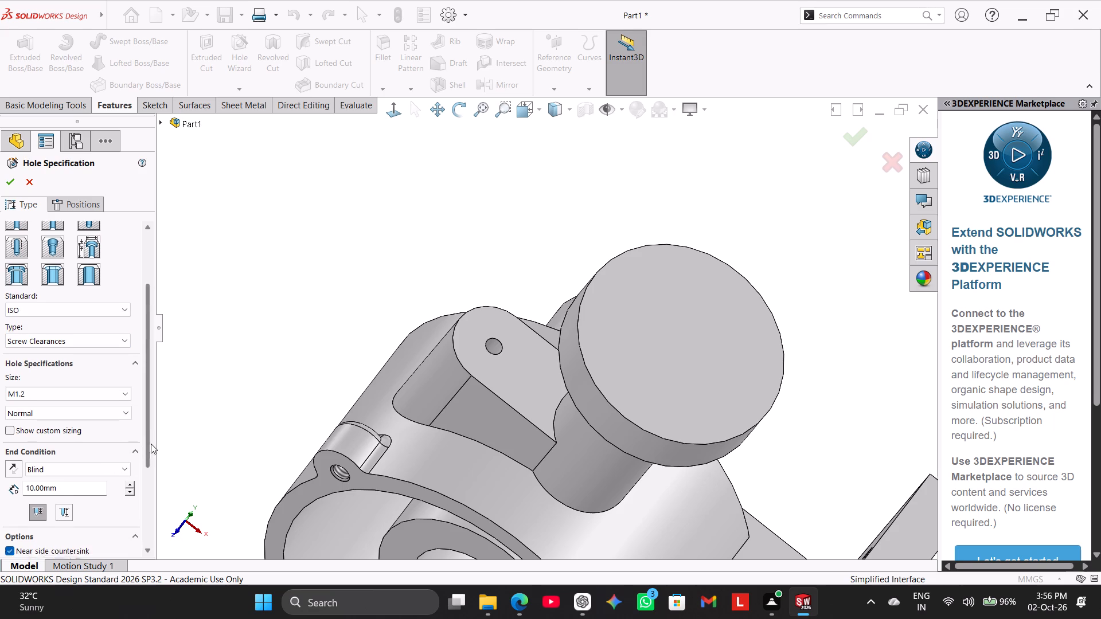
pyautogui.moveTo(151, 444); pyautogui.dragTo(159, 437)
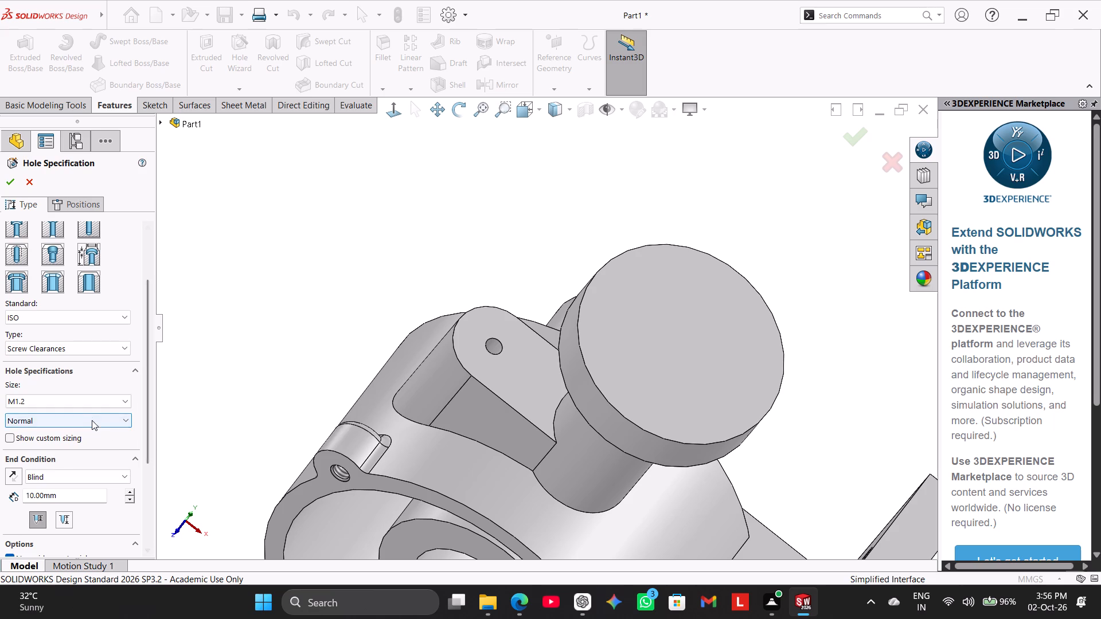
pyautogui.click(81, 402)
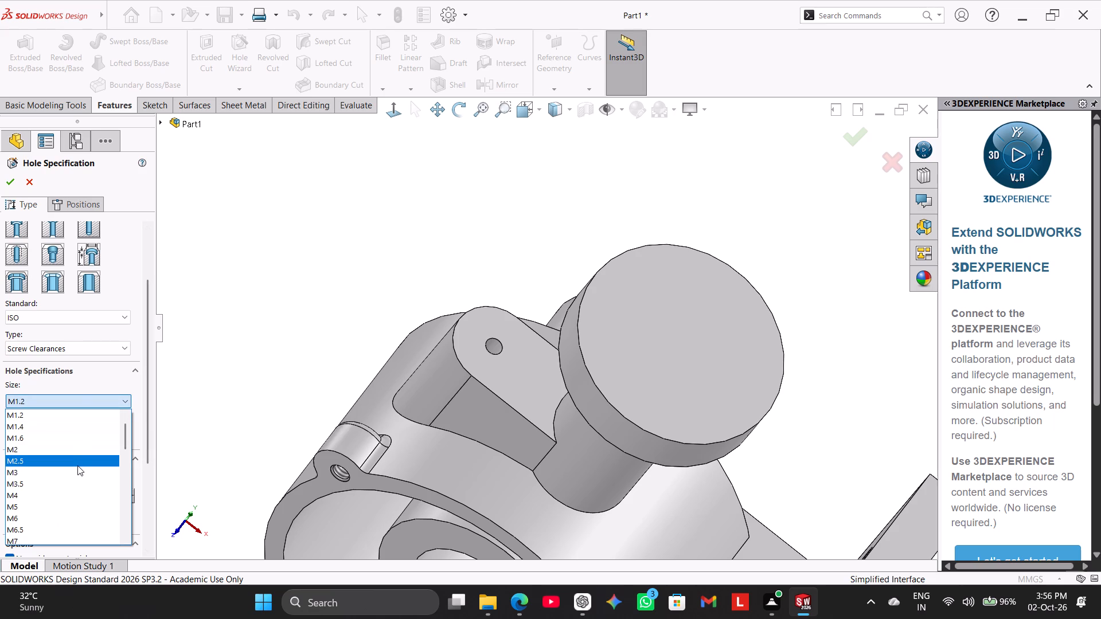
pyautogui.scroll(-1, 77, 468)
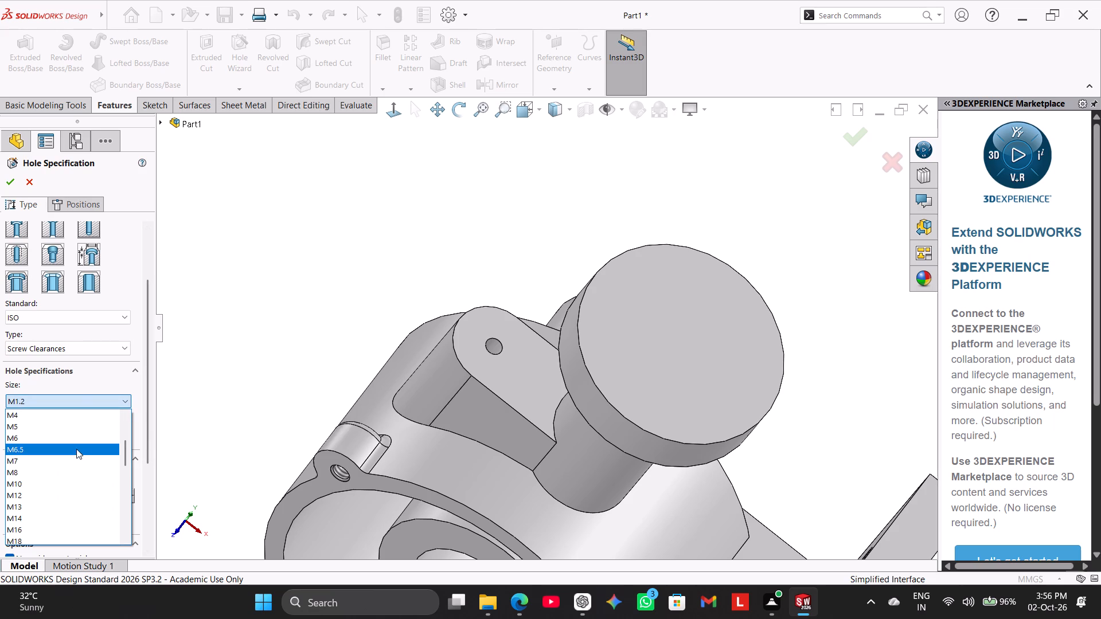
pyautogui.click(72, 487)
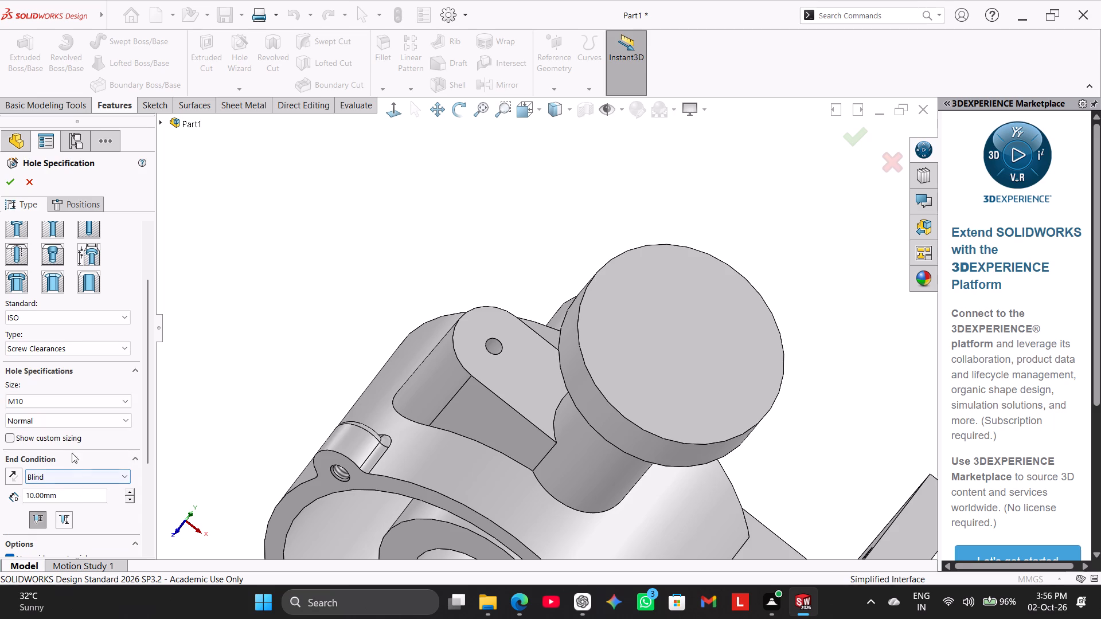
pyautogui.click(65, 479)
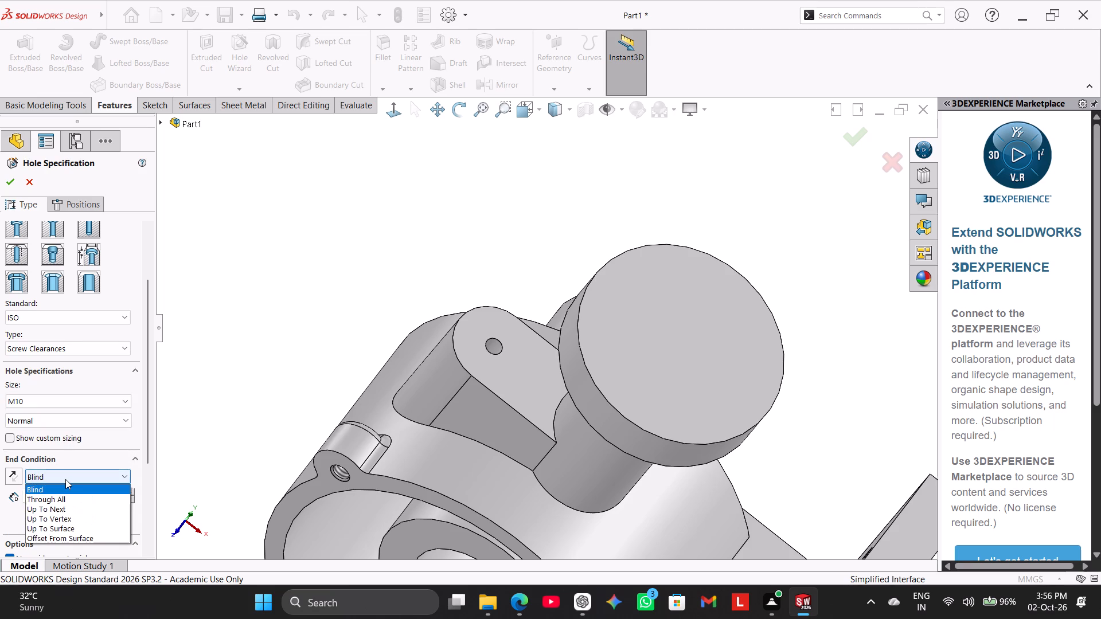
pyautogui.click(65, 479)
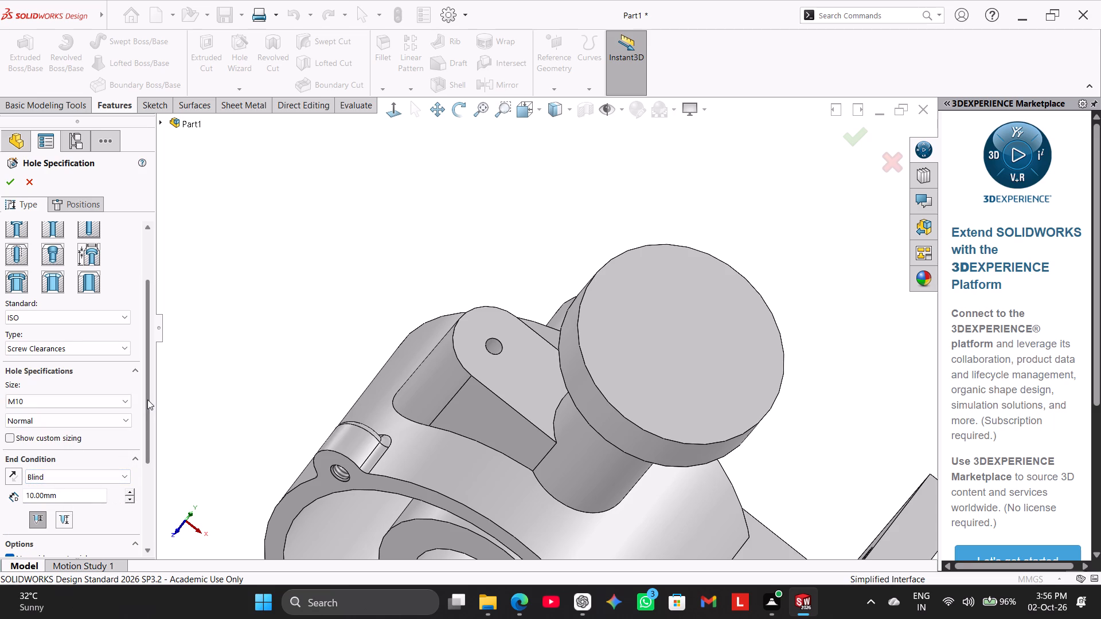
pyautogui.moveTo(147, 399); pyautogui.dragTo(155, 484)
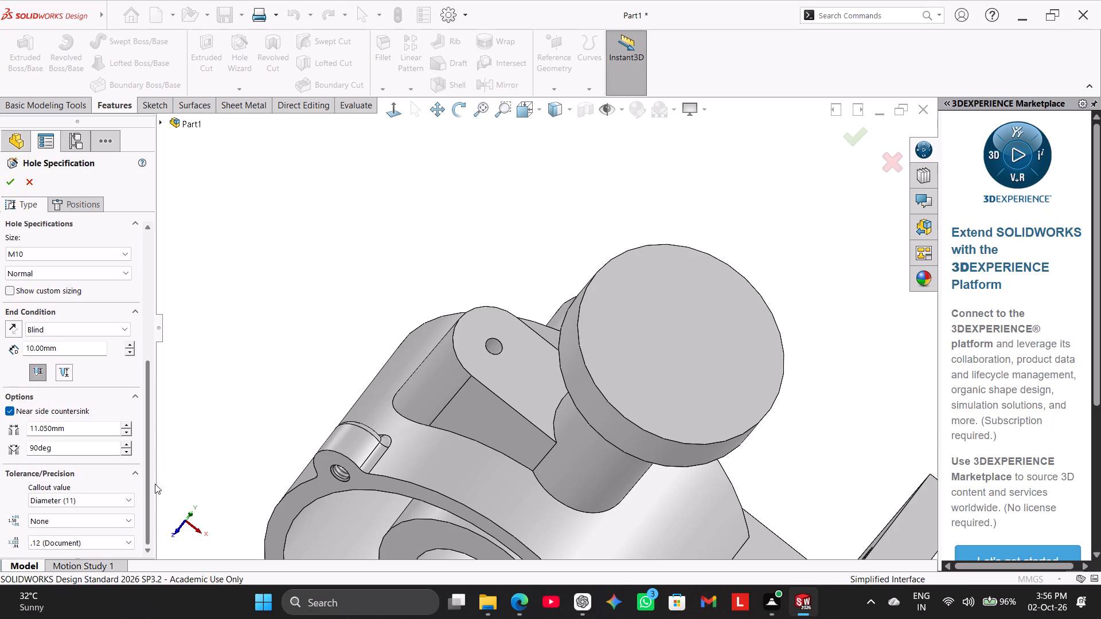
pyautogui.moveTo(155, 484); pyautogui.dragTo(163, 306)
# Place the M10 clearance hole on the slot boss's top face, centred on the existing 4 mm hole, and create it.
pyautogui.click(70, 206)
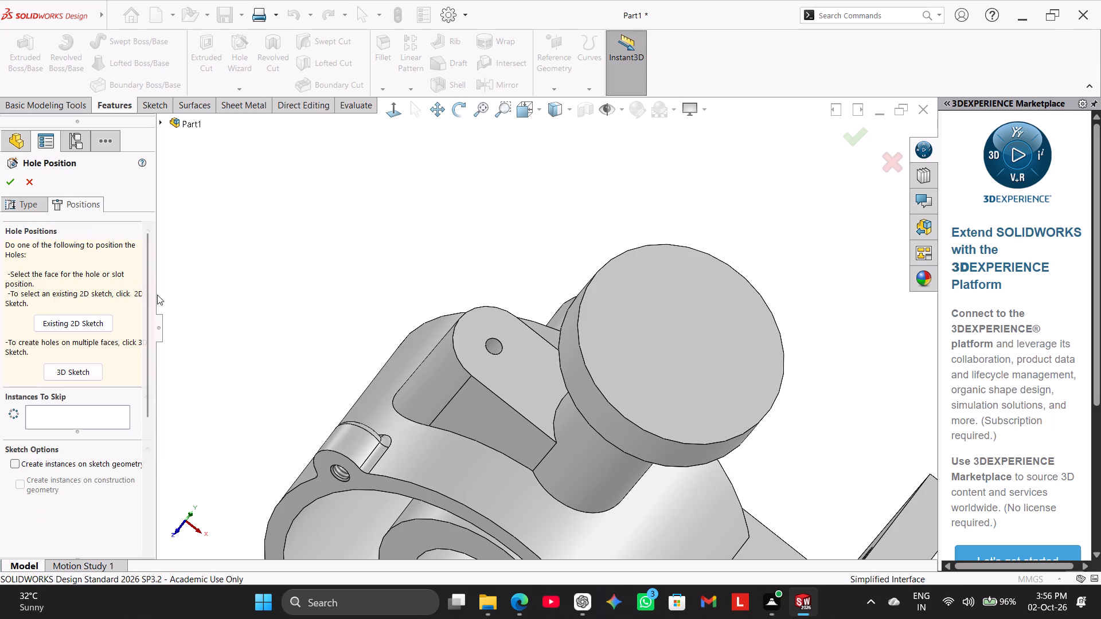
pyautogui.click(110, 421)
pyautogui.click(497, 368)
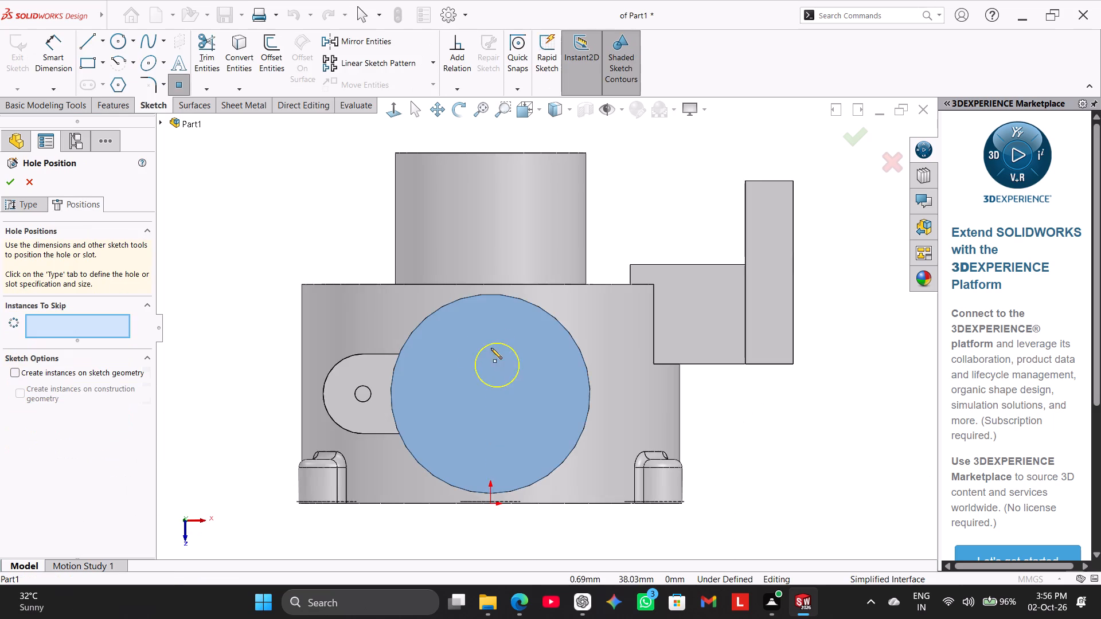
pyautogui.click(362, 394)
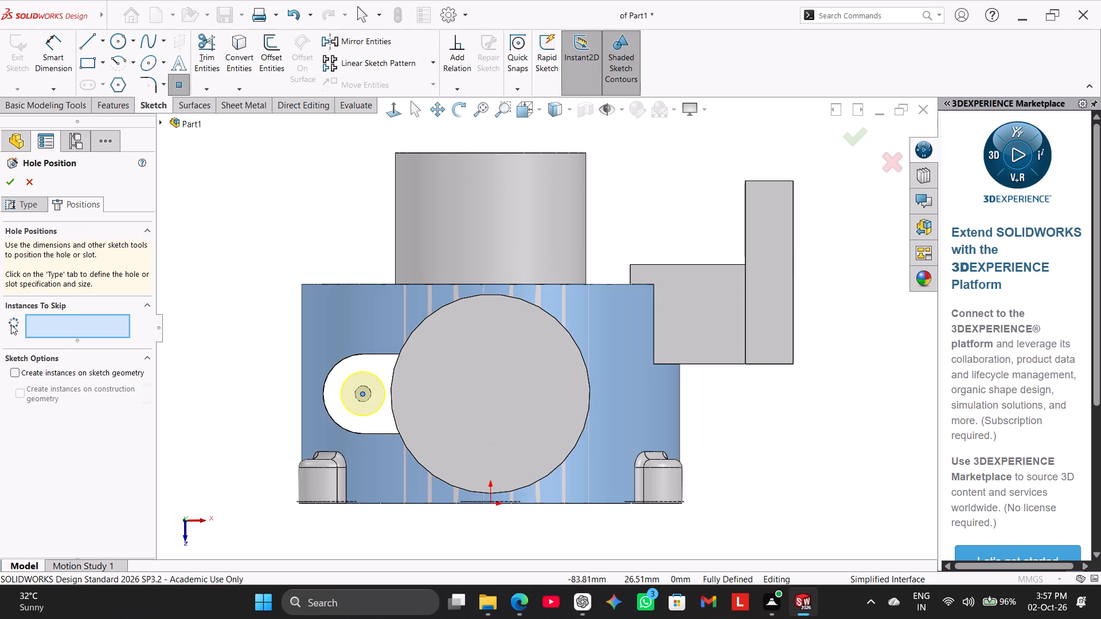
pyautogui.moveTo(9, 179); pyautogui.dragTo(14, 189)
pyautogui.click(224, 420)
# Examine the slot boss's M10 clearance hole from several angles and in a Front Plane section view.
pyautogui.moveTo(224, 420); pyautogui.dragTo(236, 365, button='middle')
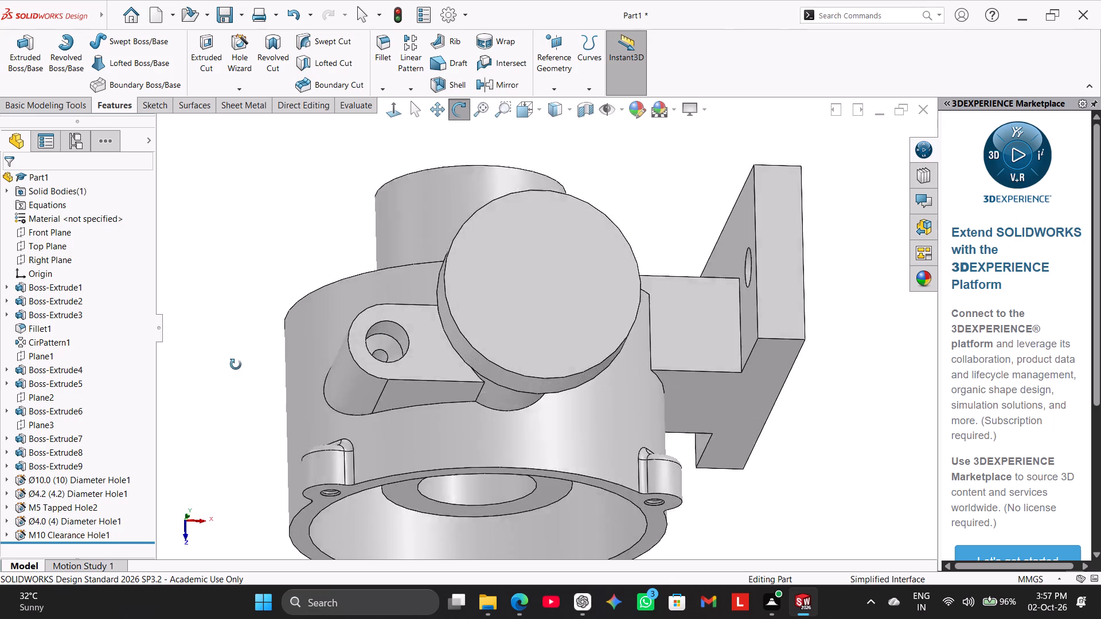
pyautogui.moveTo(236, 365); pyautogui.dragTo(216, 377, button='middle')
pyautogui.click(581, 116)
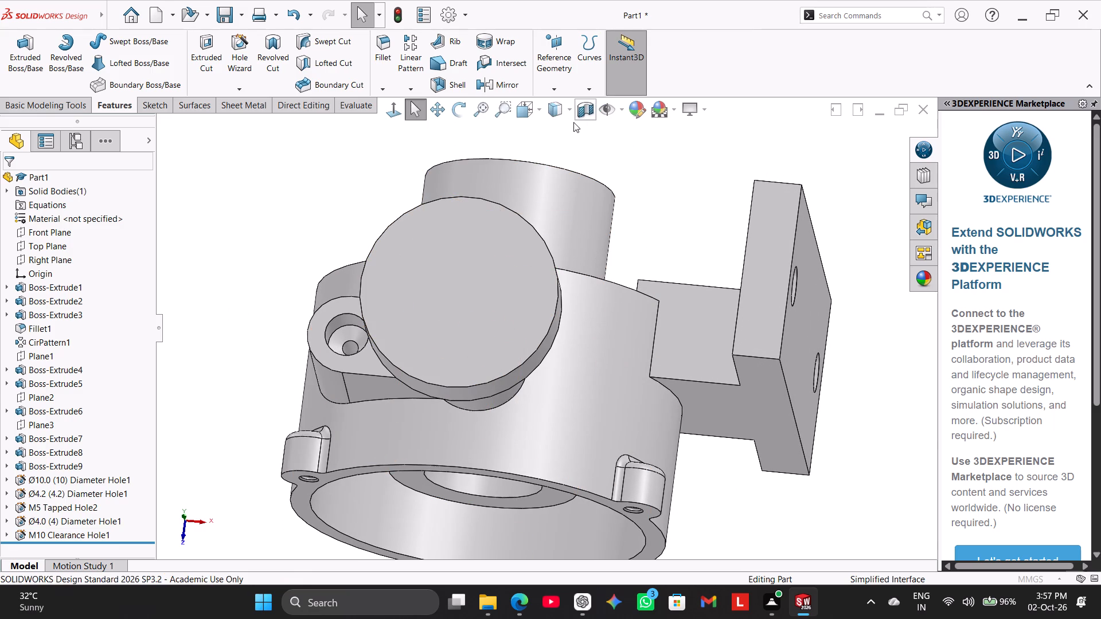
pyautogui.moveTo(333, 519); pyautogui.dragTo(343, 443, button='middle')
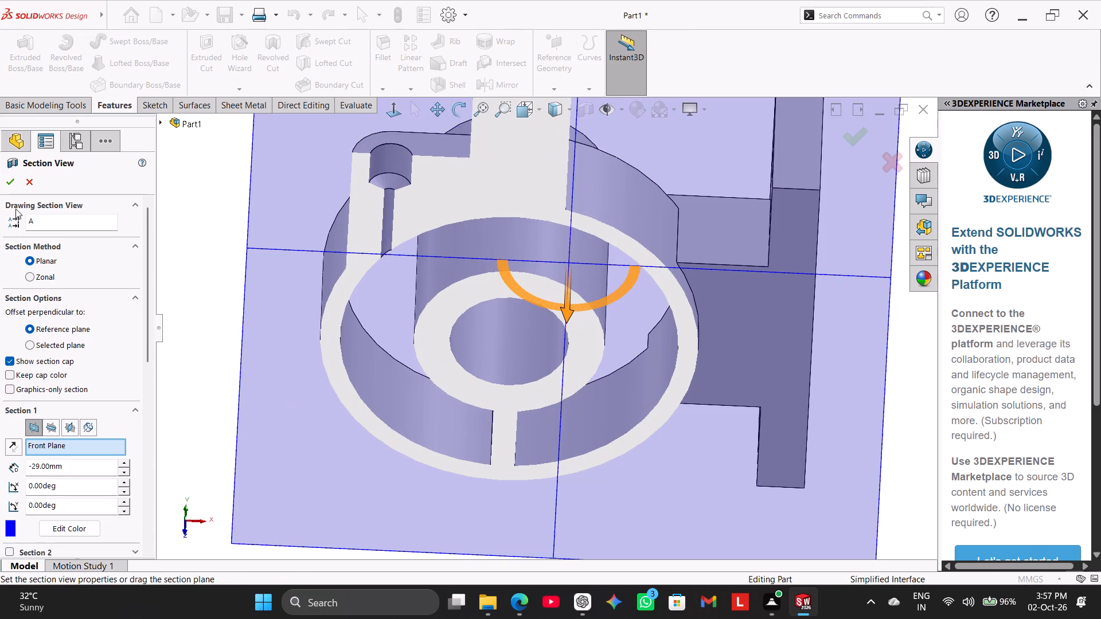
pyautogui.click(28, 183)
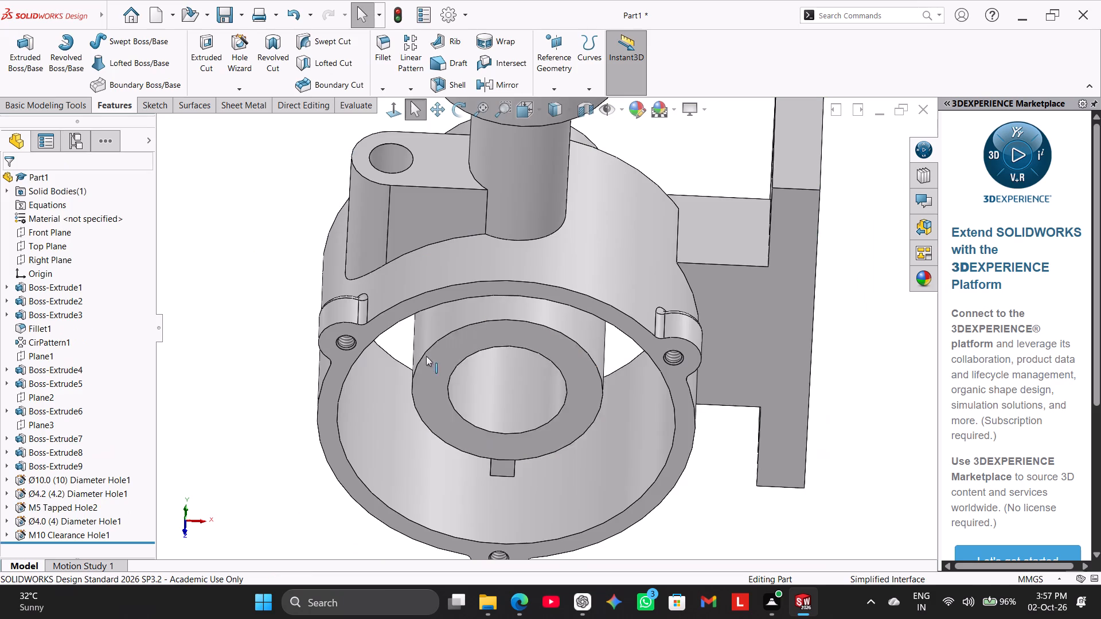
pyautogui.moveTo(348, 283); pyautogui.dragTo(346, 365, button='middle')
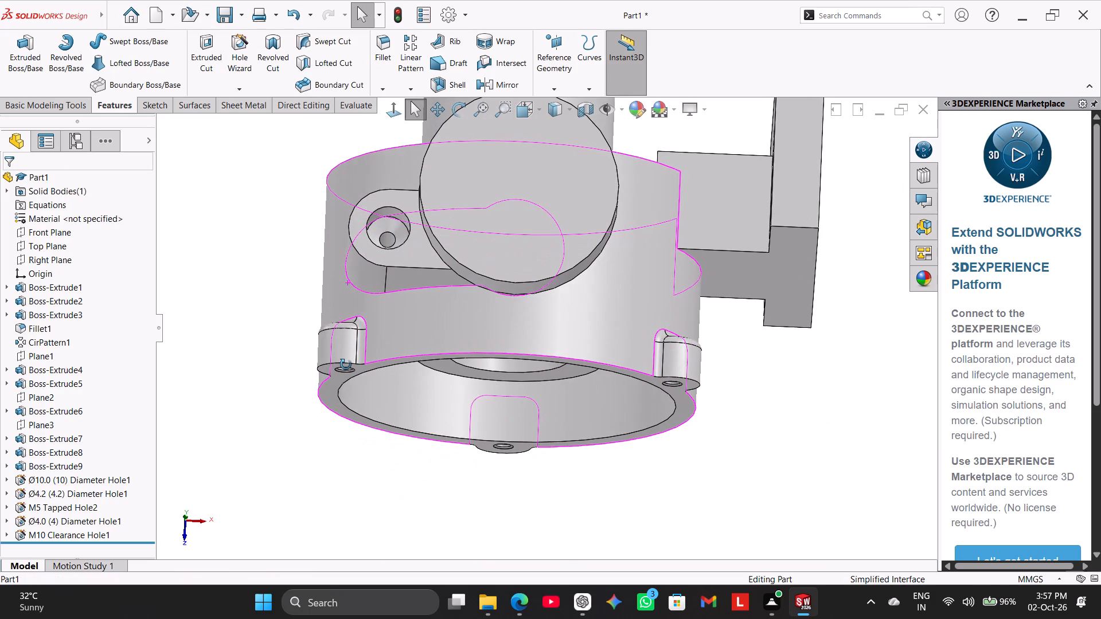
pyautogui.moveTo(346, 365); pyautogui.dragTo(342, 383, button='middle')
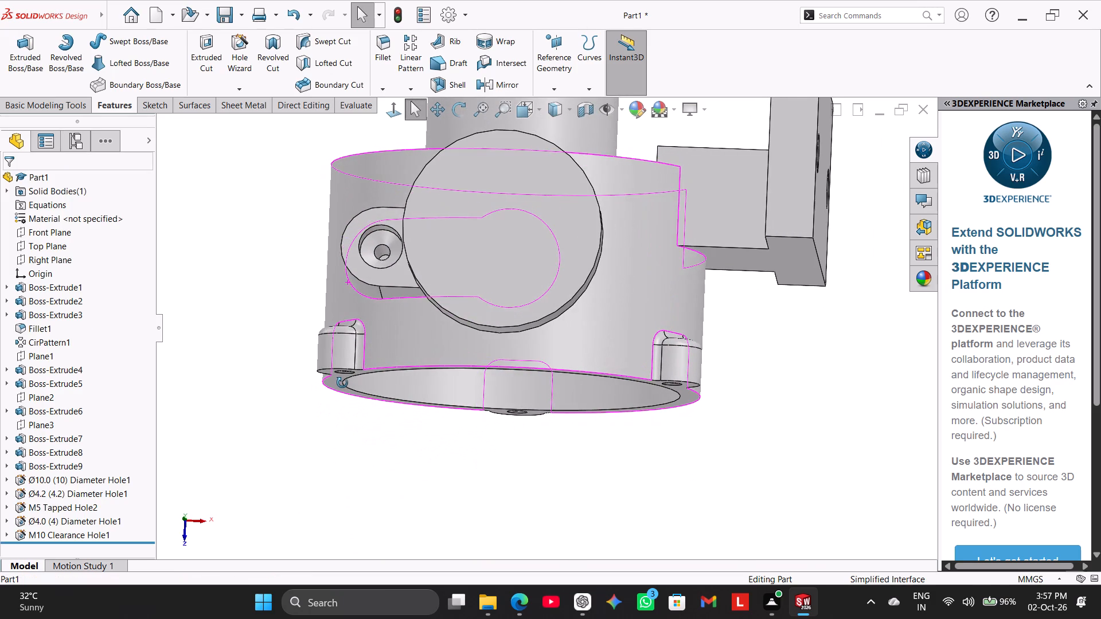
pyautogui.moveTo(342, 383); pyautogui.dragTo(341, 383, button='middle')
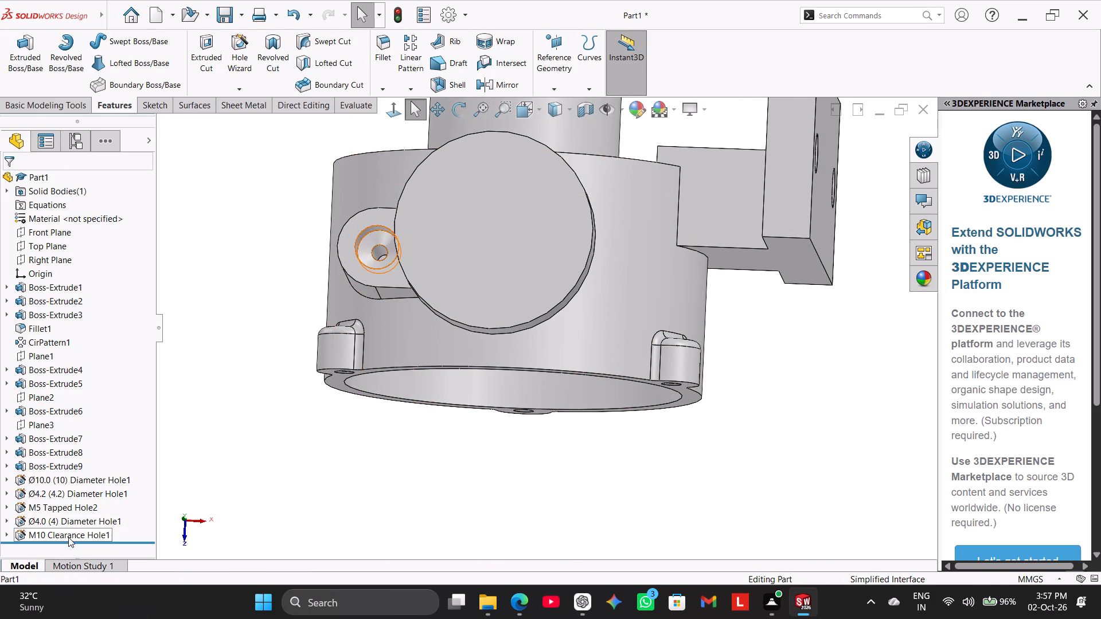
# Delete the M10 clearance hole from the slot boss along with its dependent sketches.
pyautogui.rightClick(68, 537)
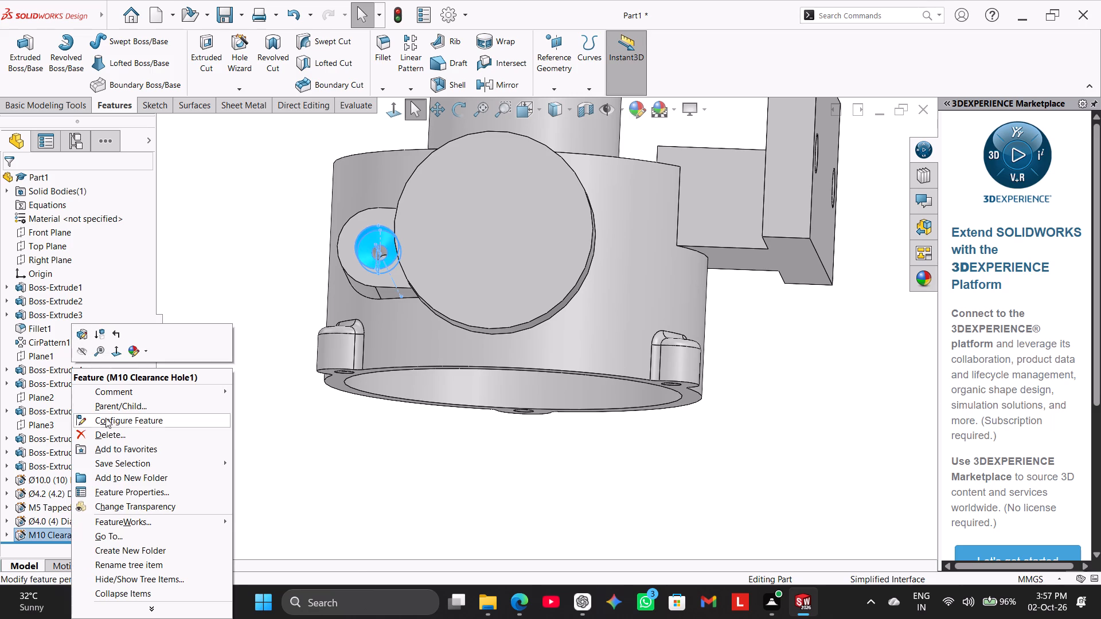
pyautogui.click(112, 433)
pyautogui.click(628, 216)
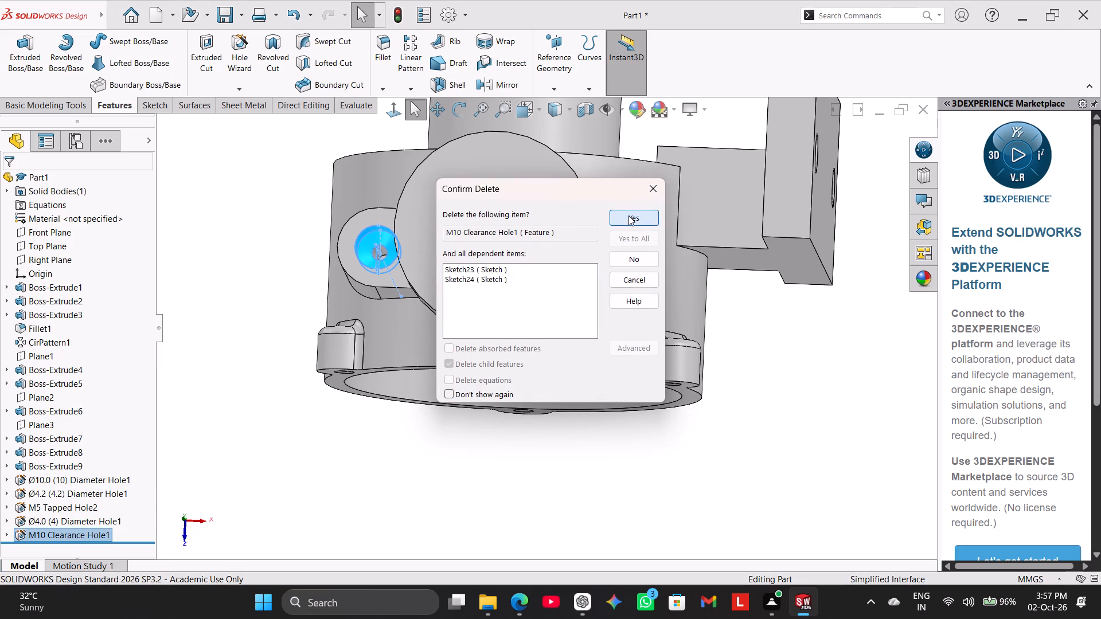
# Set up an ISO counterbored hole for an M10 Hex Bolt Grade C ISO 4016, Normal fit, with 10 mm head clearance.
pyautogui.click(249, 59)
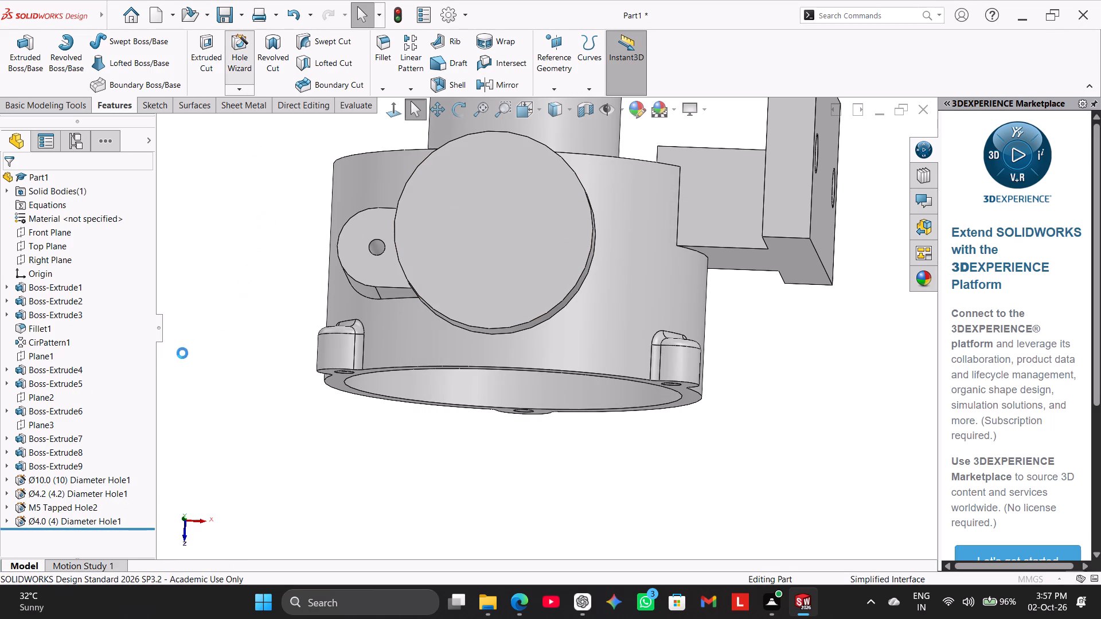
pyautogui.click(146, 340)
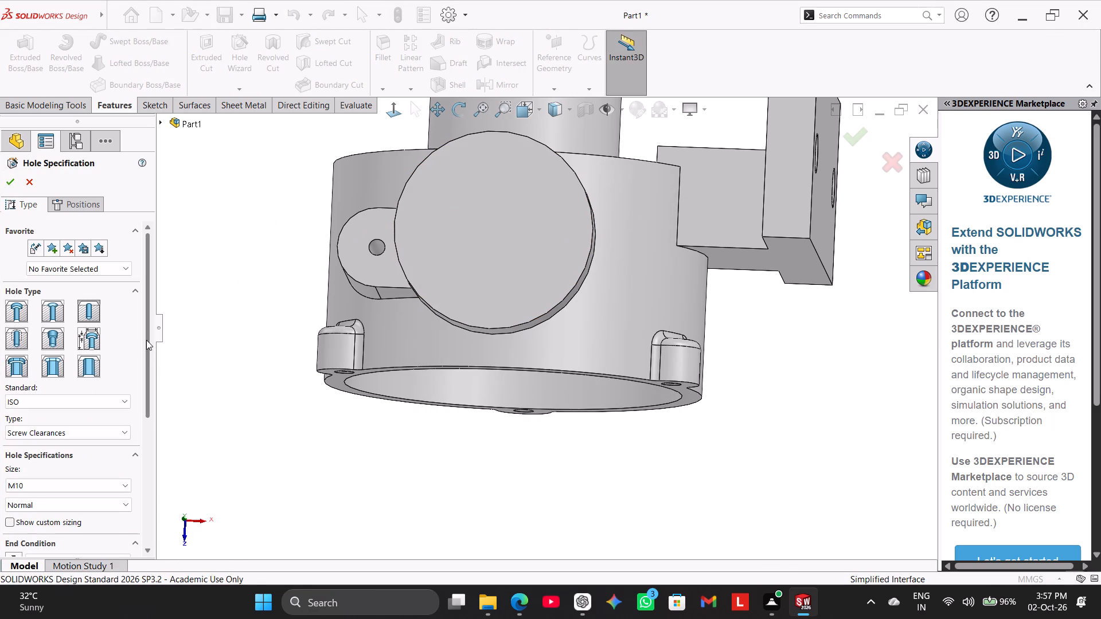
pyautogui.click(24, 316)
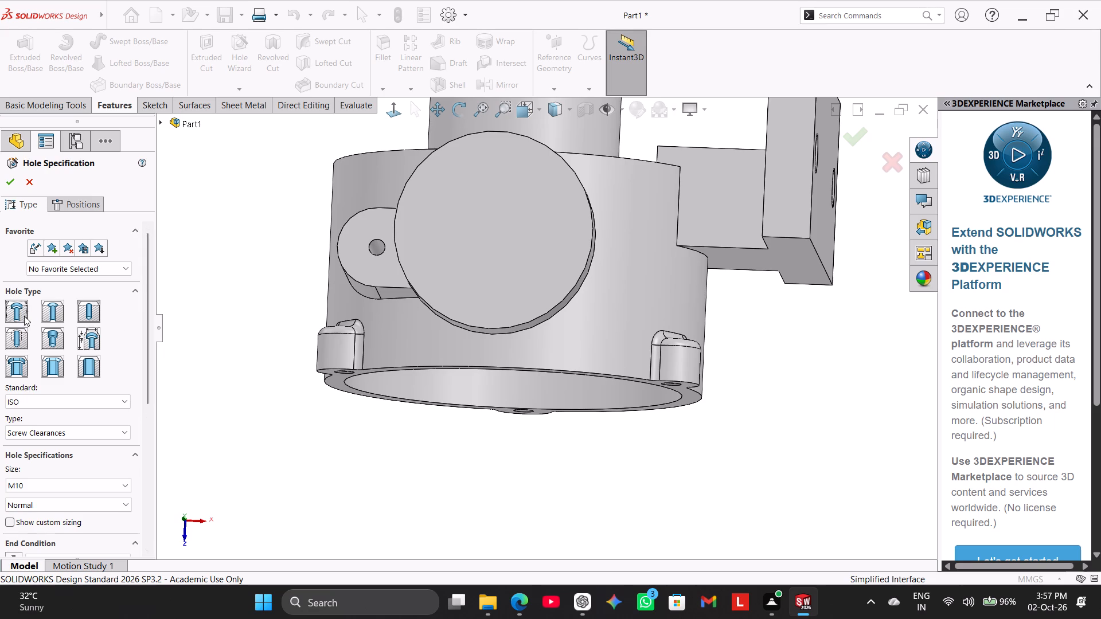
pyautogui.click(90, 427)
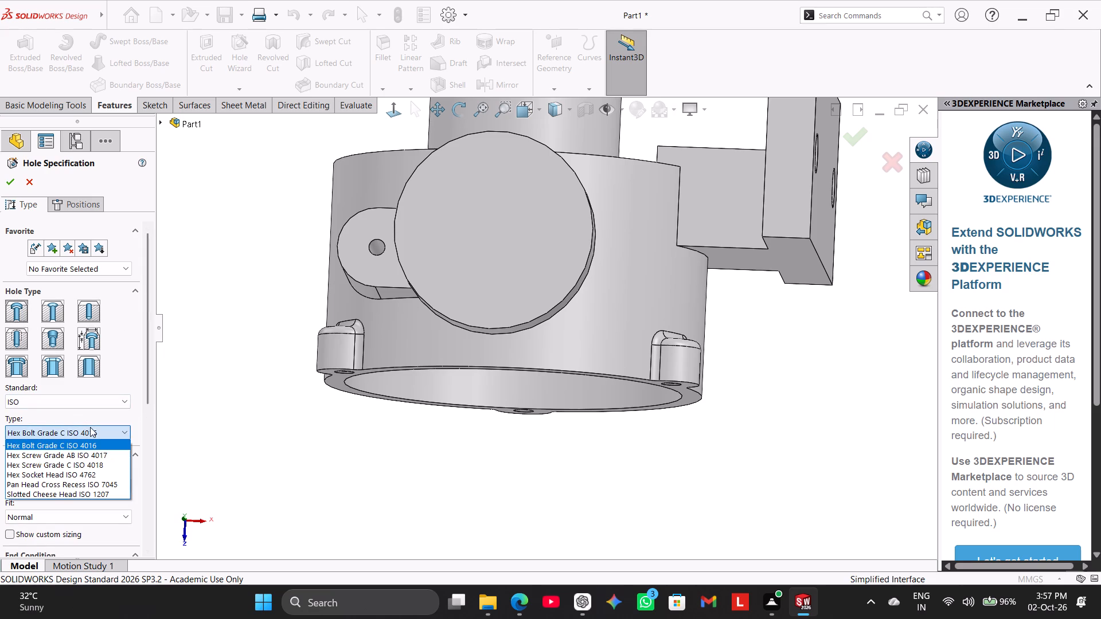
pyautogui.click(90, 427)
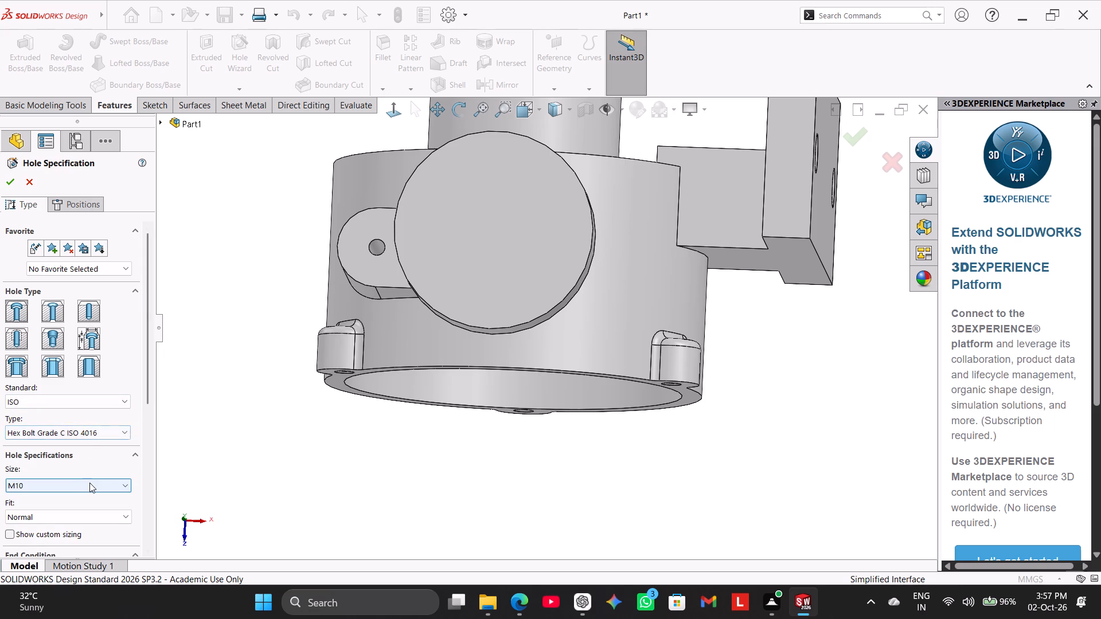
pyautogui.click(89, 483)
pyautogui.click(89, 483)
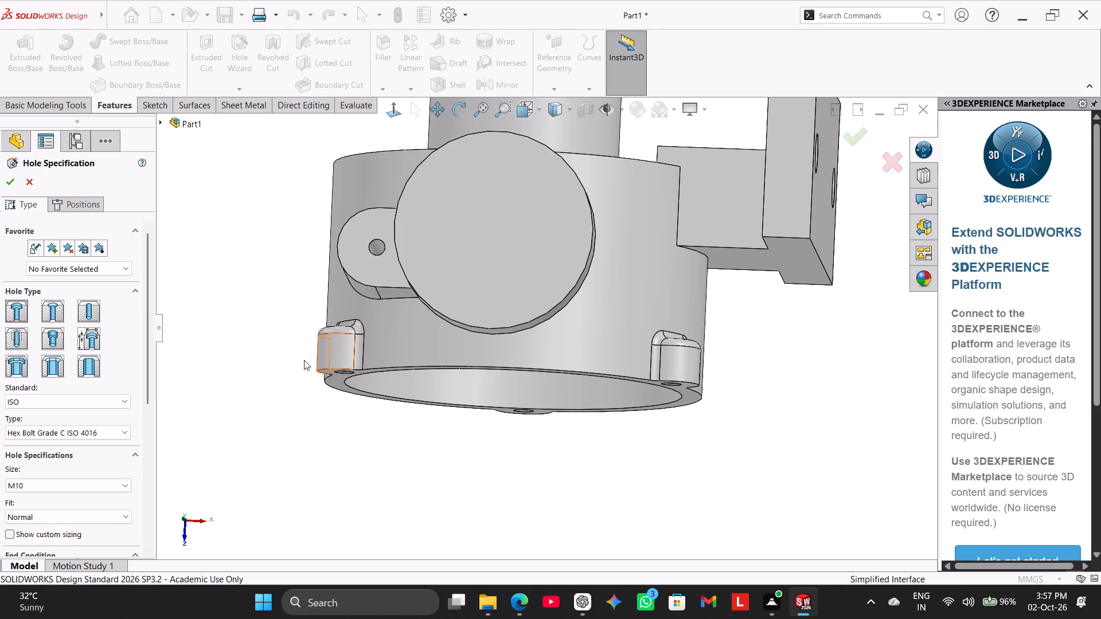
pyautogui.moveTo(149, 376); pyautogui.dragTo(158, 429)
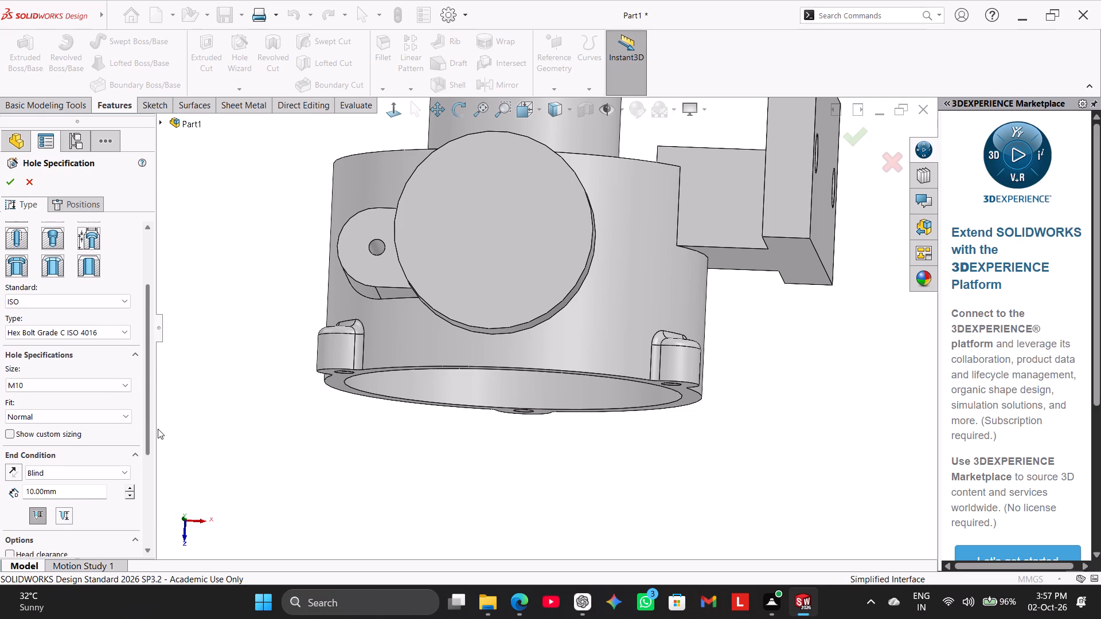
pyautogui.moveTo(158, 429); pyautogui.dragTo(158, 430)
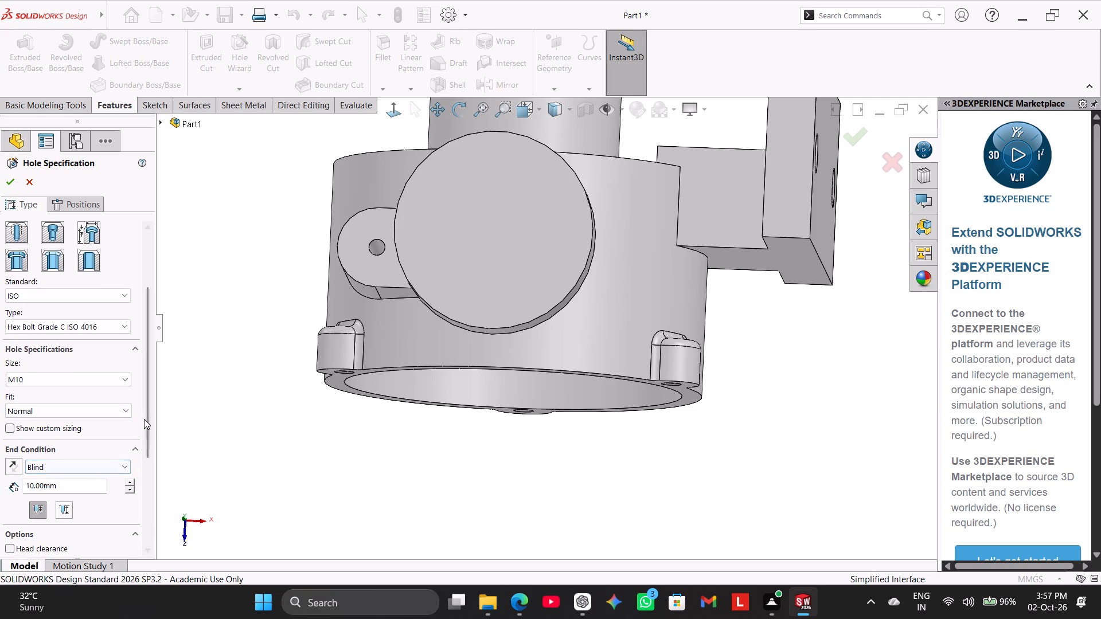
pyautogui.moveTo(146, 416); pyautogui.dragTo(155, 494)
pyautogui.click(57, 397)
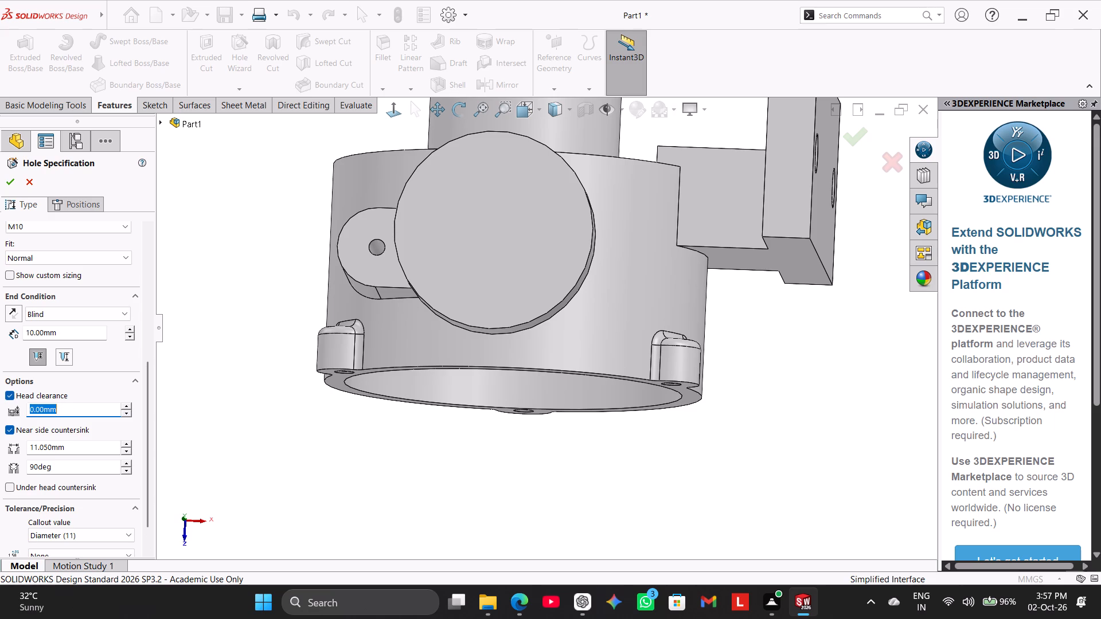
pyautogui.write('10')
pyautogui.press('Return')
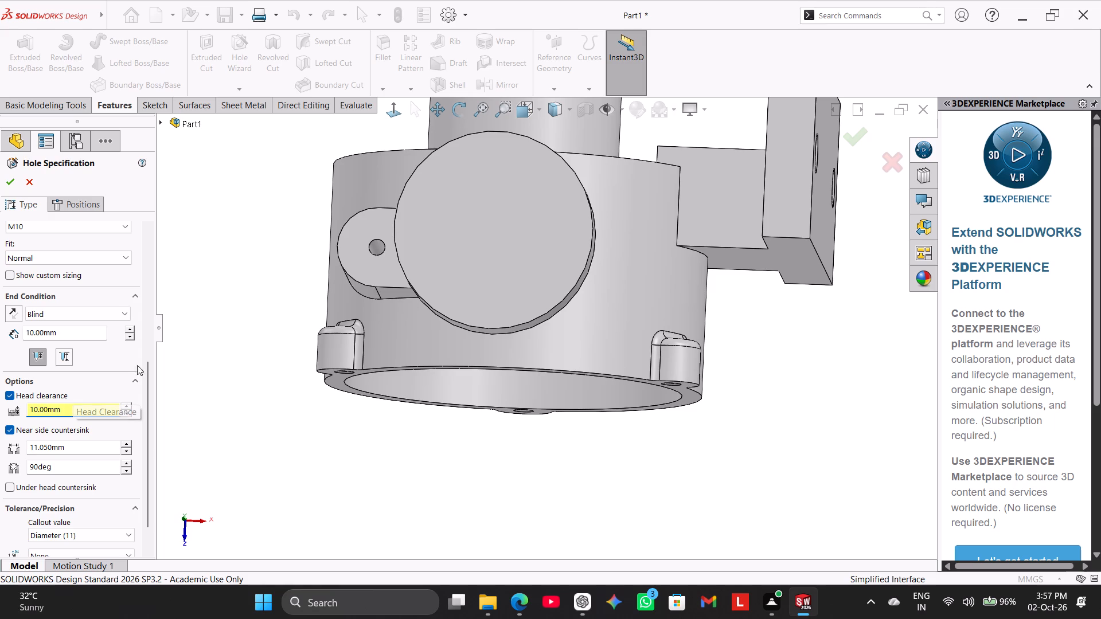
# Place the counterbored hole on the slot boss's top face, centred on the existing 4 mm hole, and try to create it.
pyautogui.moveTo(148, 373); pyautogui.dragTo(143, 246)
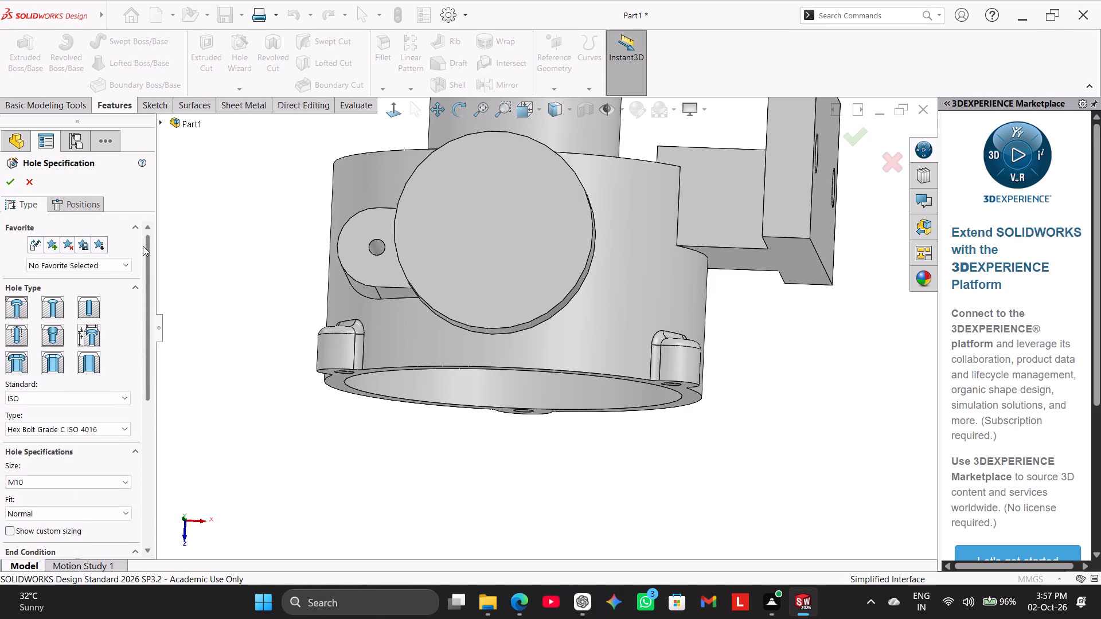
pyautogui.moveTo(143, 246); pyautogui.dragTo(143, 215)
pyautogui.click(88, 209)
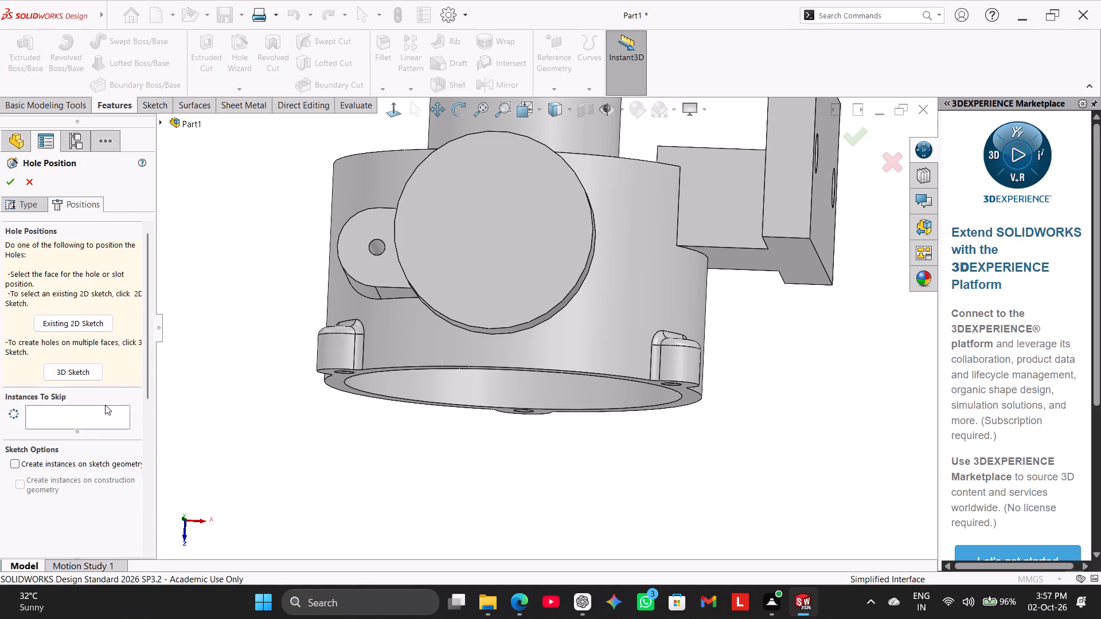
pyautogui.click(66, 426)
pyautogui.click(374, 265)
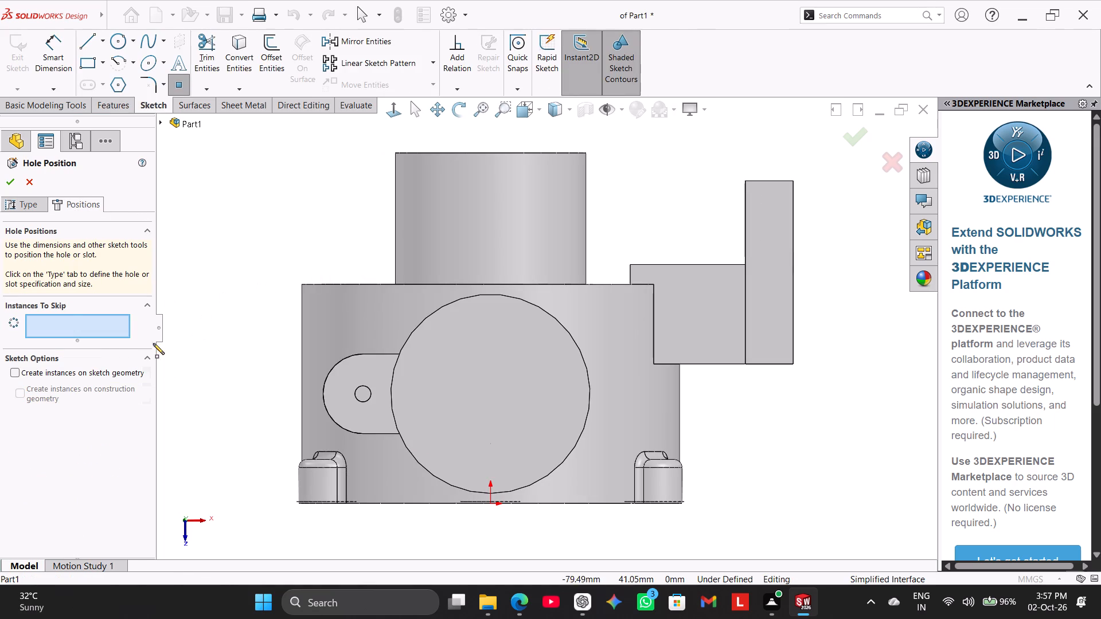
pyautogui.click(362, 392)
pyautogui.moveTo(231, 378); pyautogui.dragTo(247, 280, button='middle')
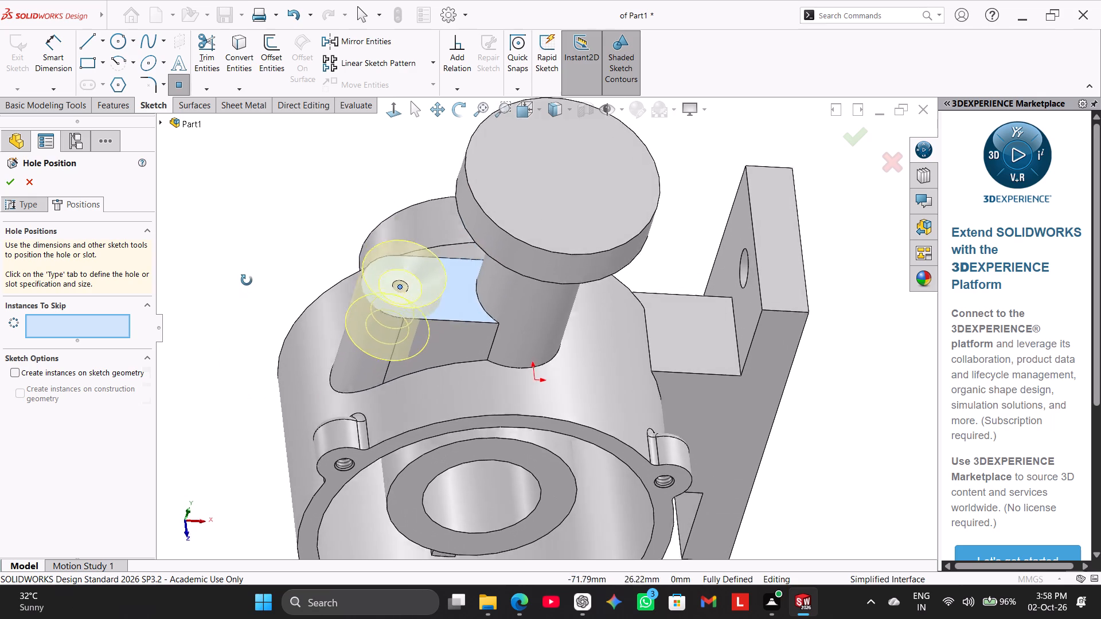
pyautogui.moveTo(247, 280); pyautogui.dragTo(248, 269, button='middle')
pyautogui.click(14, 177)
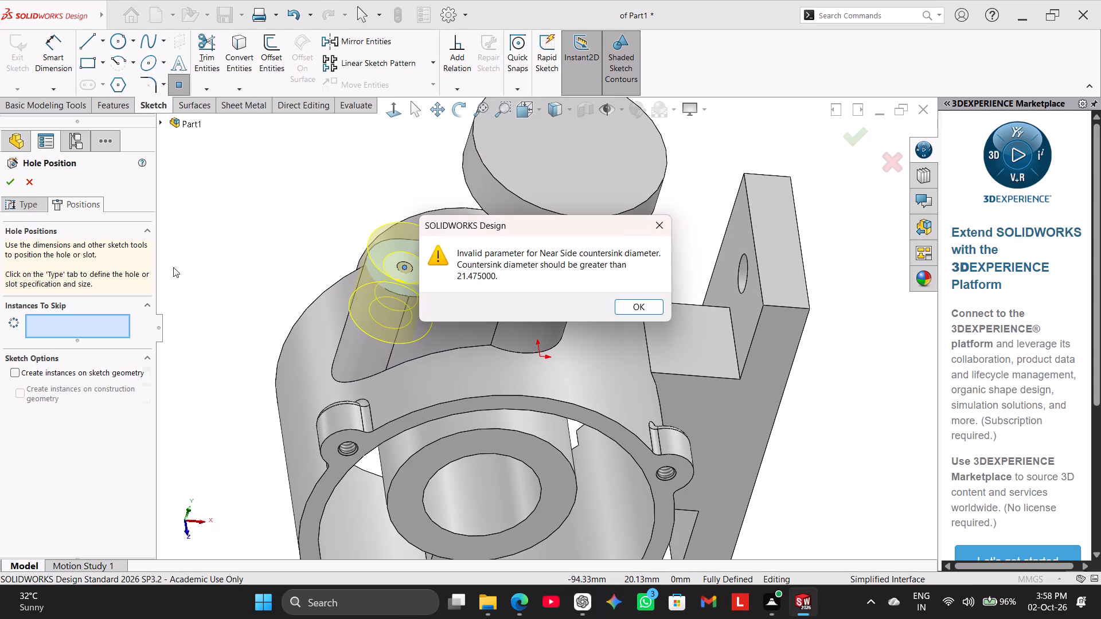
pyautogui.click(633, 305)
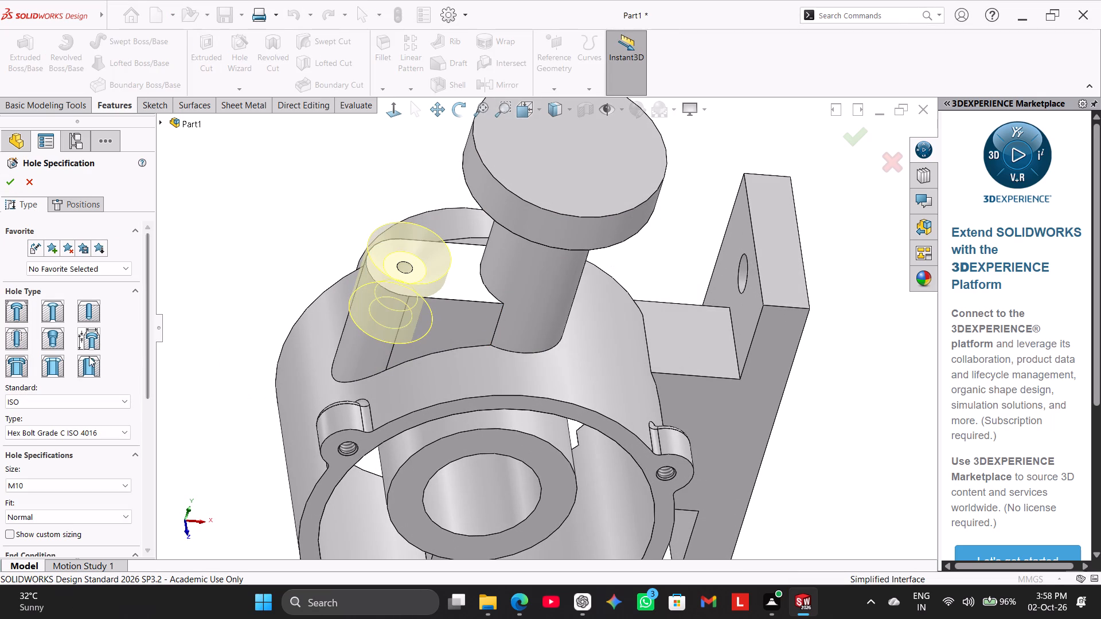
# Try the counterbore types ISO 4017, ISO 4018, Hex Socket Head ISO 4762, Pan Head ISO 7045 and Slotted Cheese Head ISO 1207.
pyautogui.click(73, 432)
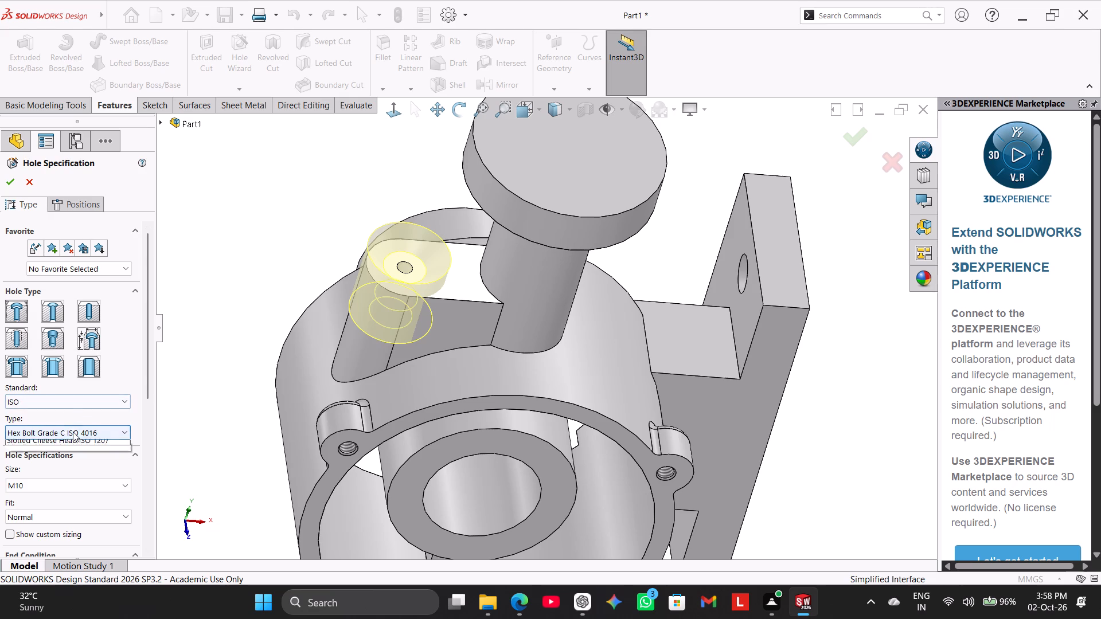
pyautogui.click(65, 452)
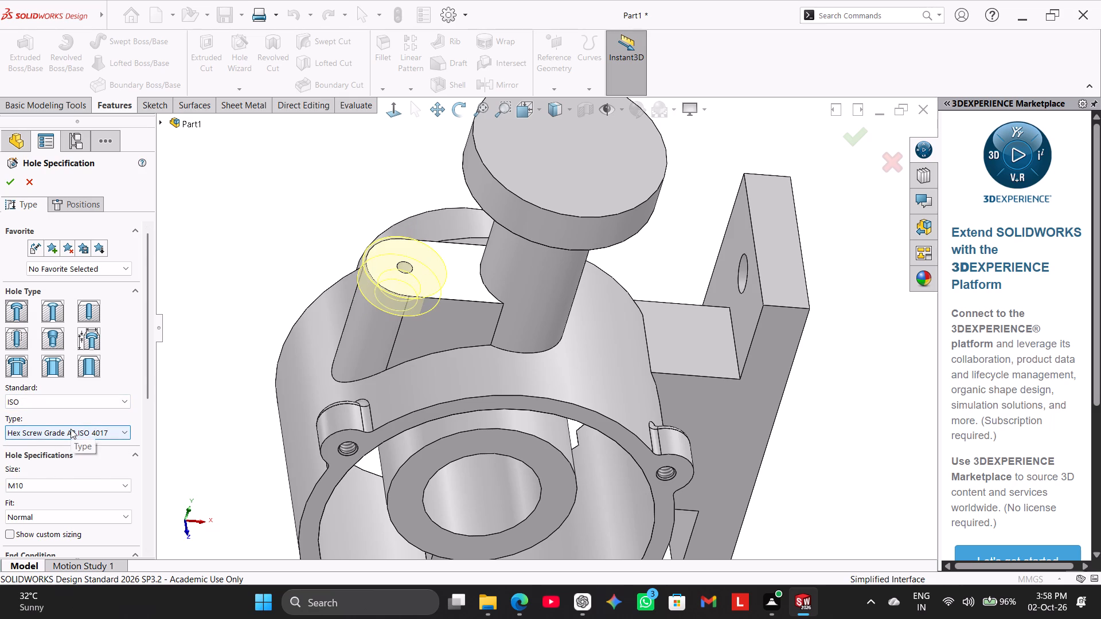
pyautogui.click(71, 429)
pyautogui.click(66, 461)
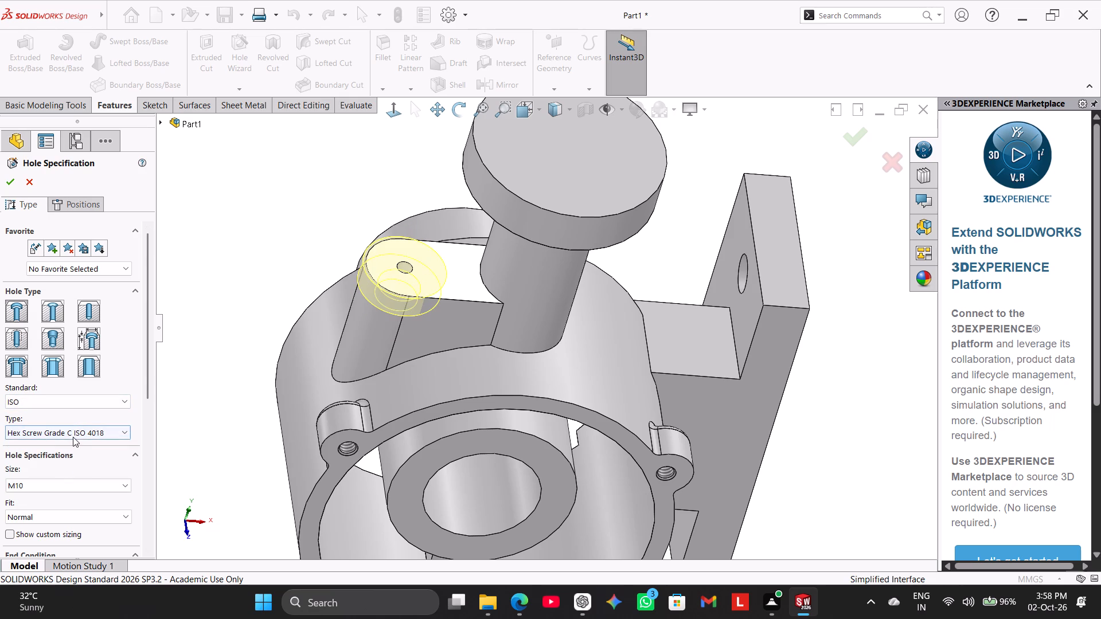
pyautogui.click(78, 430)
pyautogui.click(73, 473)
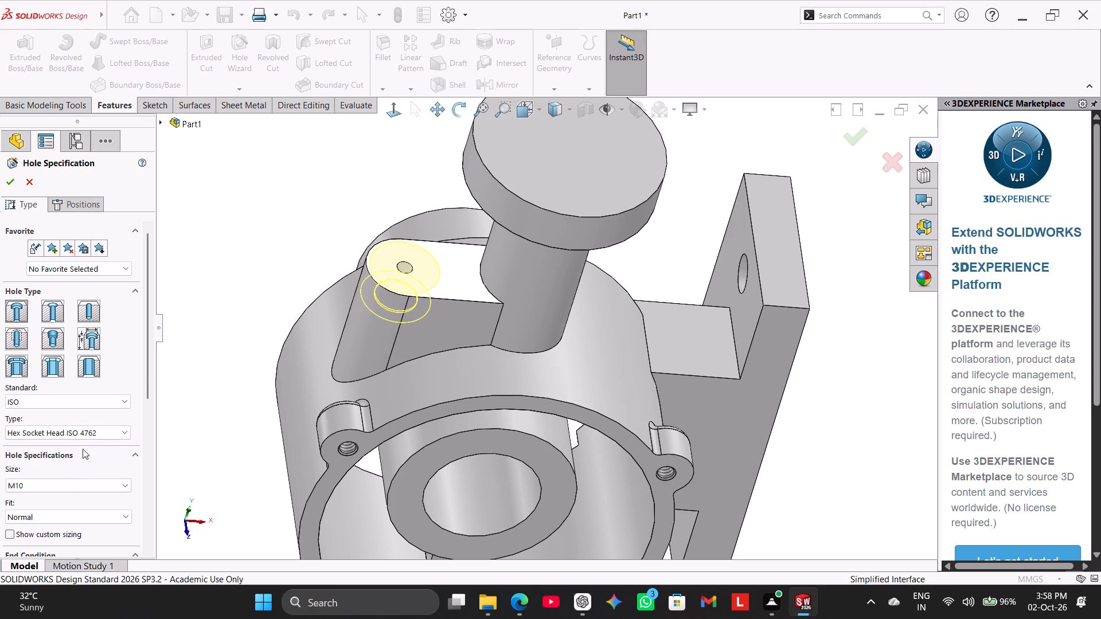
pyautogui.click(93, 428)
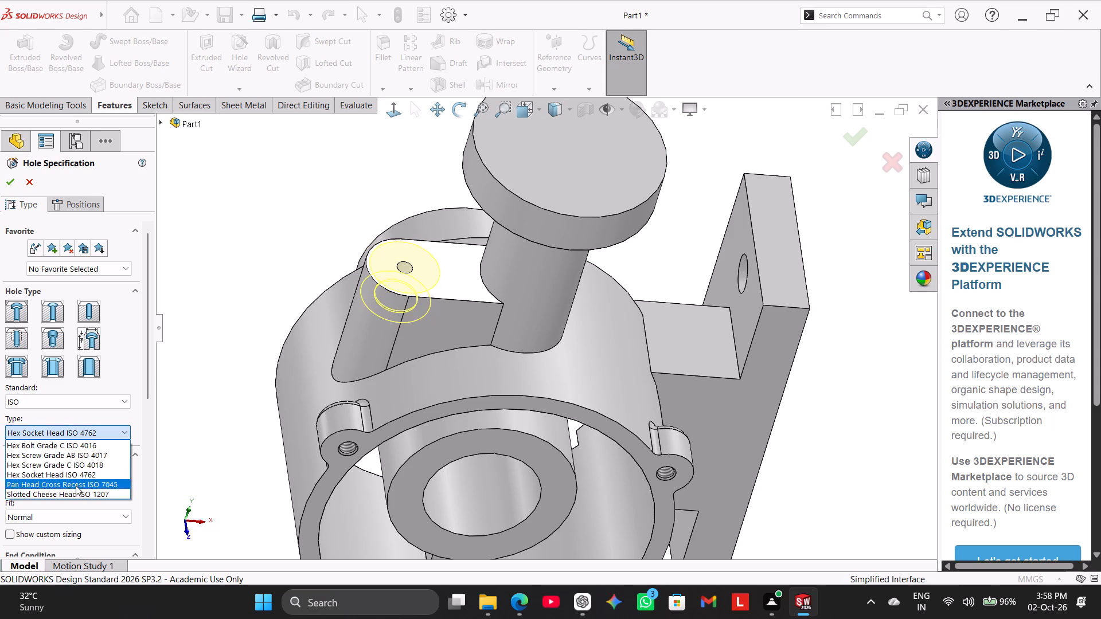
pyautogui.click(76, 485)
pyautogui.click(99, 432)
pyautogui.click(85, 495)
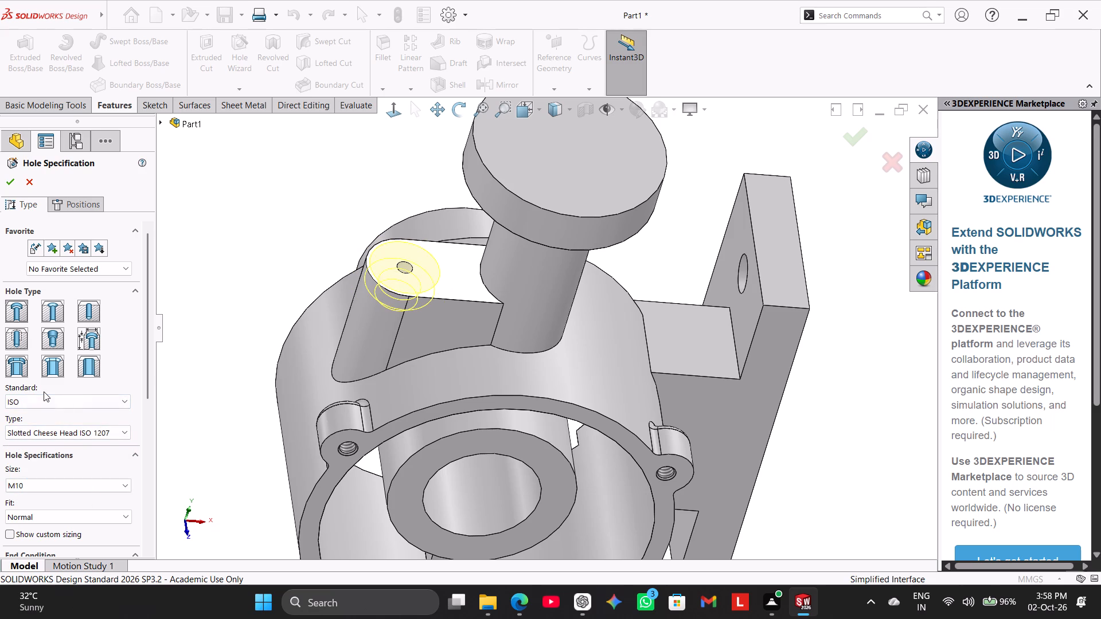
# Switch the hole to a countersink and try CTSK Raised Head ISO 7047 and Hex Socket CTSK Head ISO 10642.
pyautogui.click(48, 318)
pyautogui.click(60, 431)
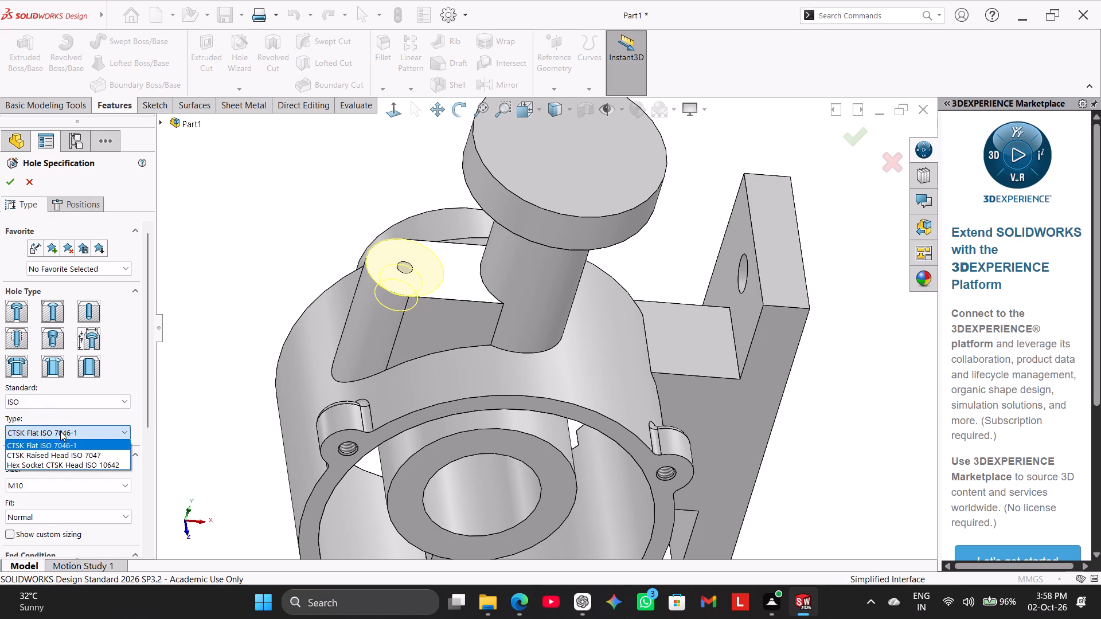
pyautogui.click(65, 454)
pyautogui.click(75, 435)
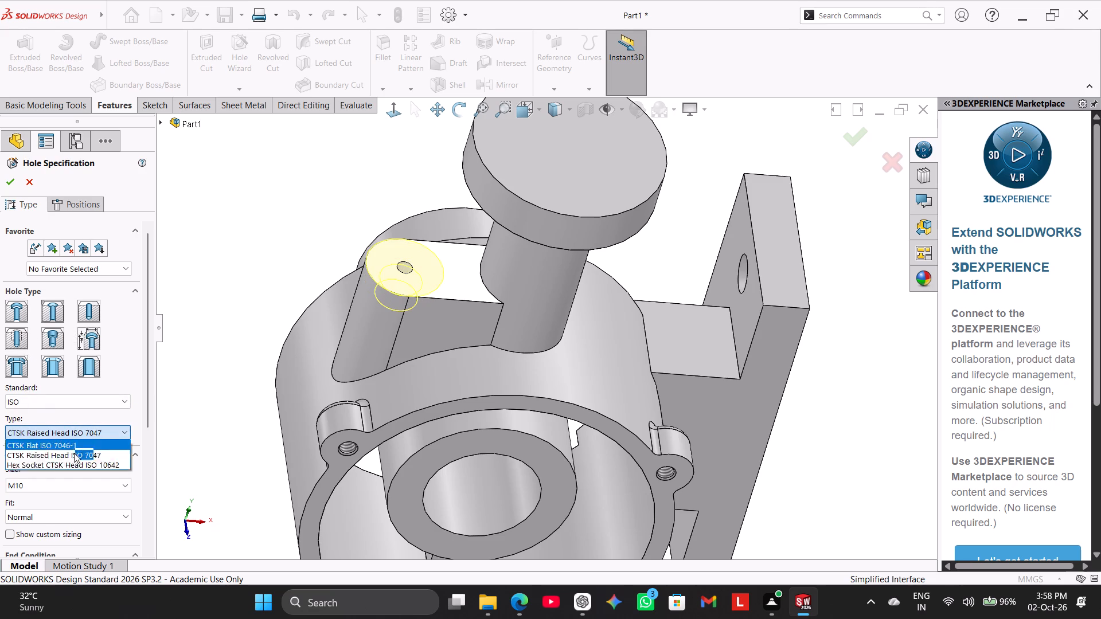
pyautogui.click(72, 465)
# Change the slot boss hole to a plain ISO hole of the Tap Drills type.
pyautogui.click(96, 314)
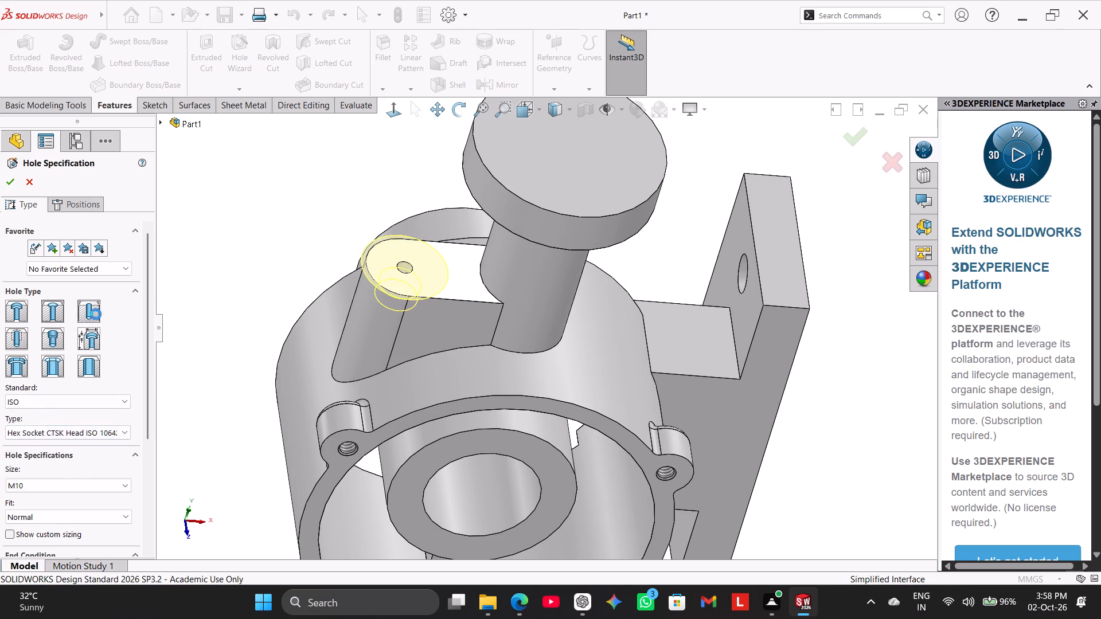
pyautogui.click(88, 434)
pyautogui.click(84, 451)
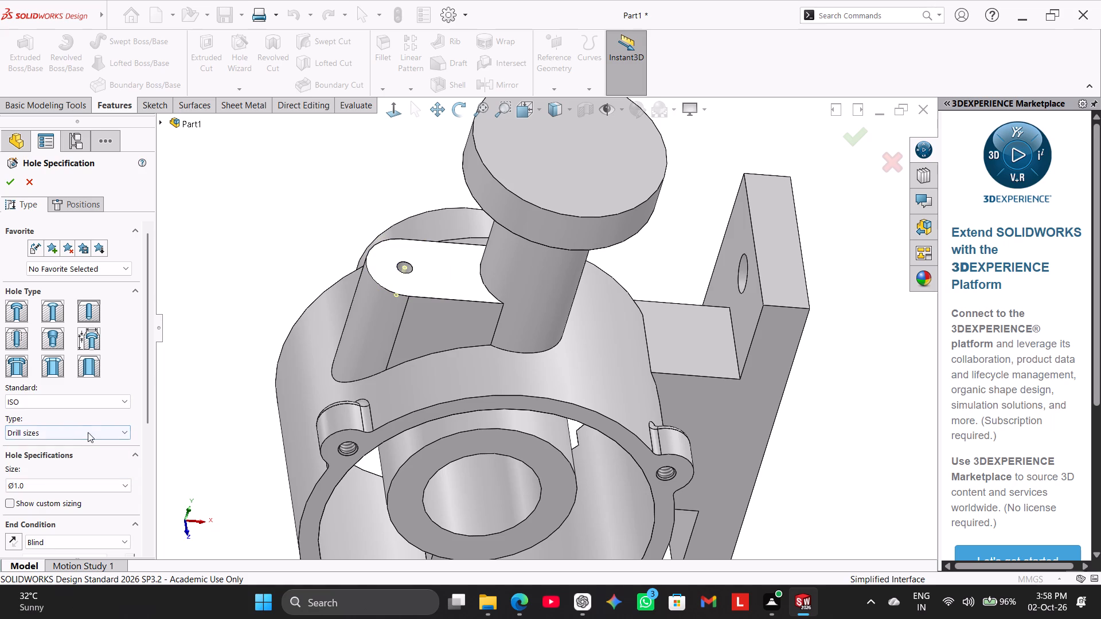
pyautogui.click(93, 434)
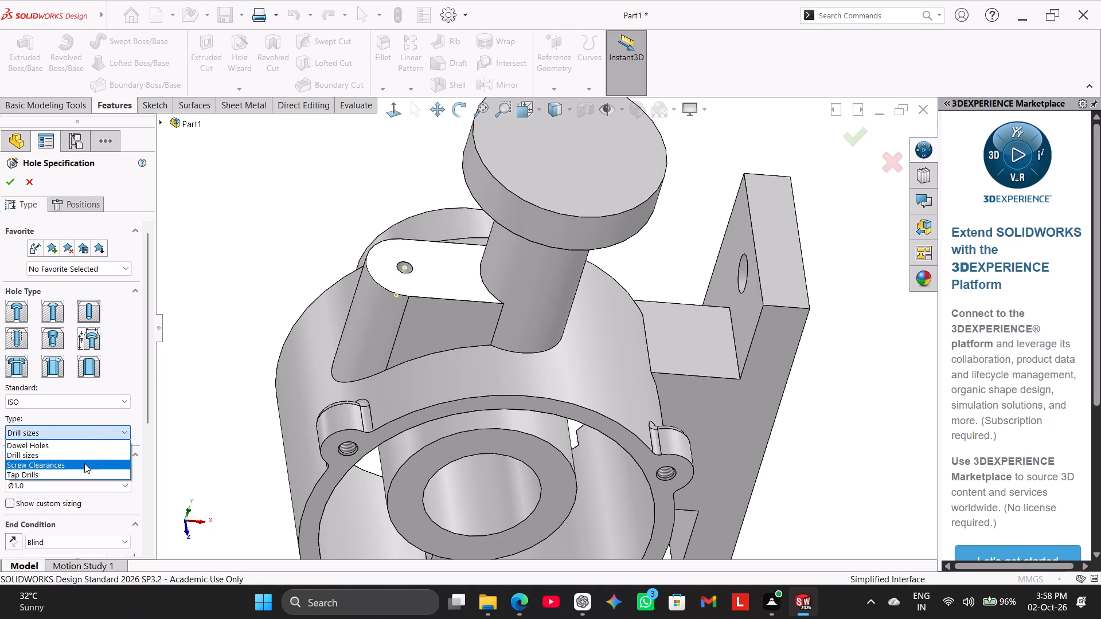
pyautogui.click(80, 472)
pyautogui.click(93, 433)
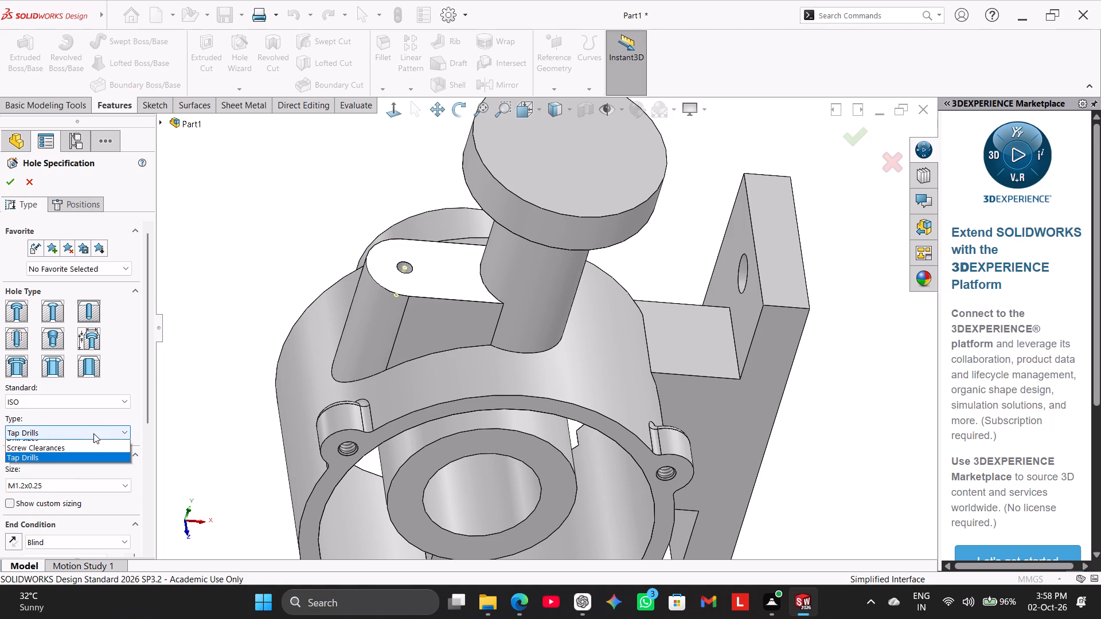
pyautogui.click(166, 462)
# Set the slot boss's tap drill hole to size M10, blind 10 mm deep with near side countersink, and create it.
pyautogui.click(95, 483)
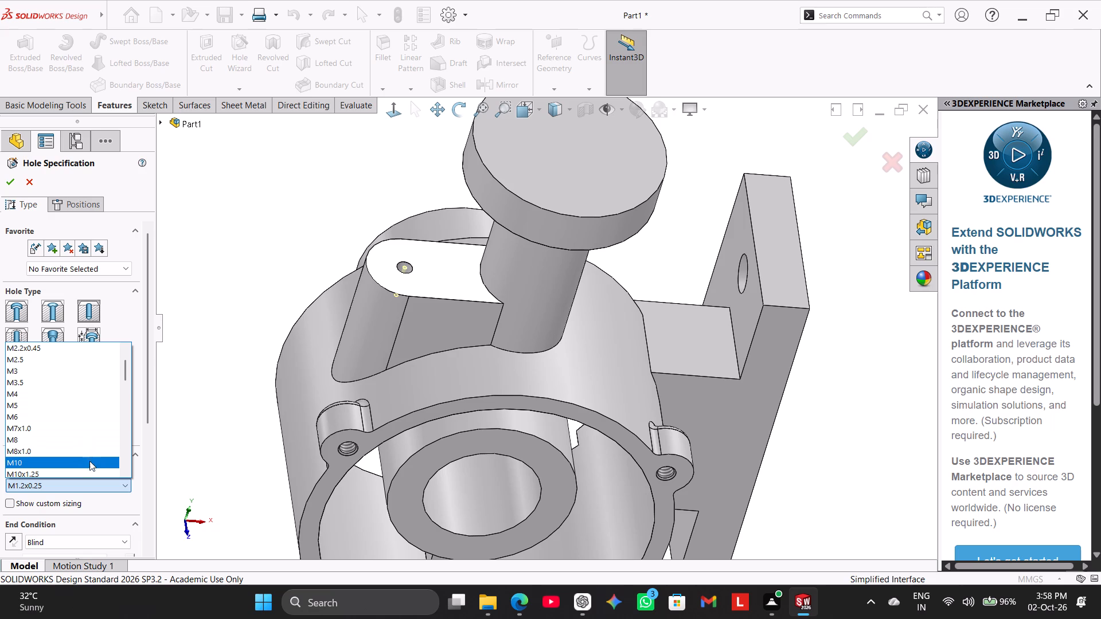
pyautogui.scroll(-1, 89, 455)
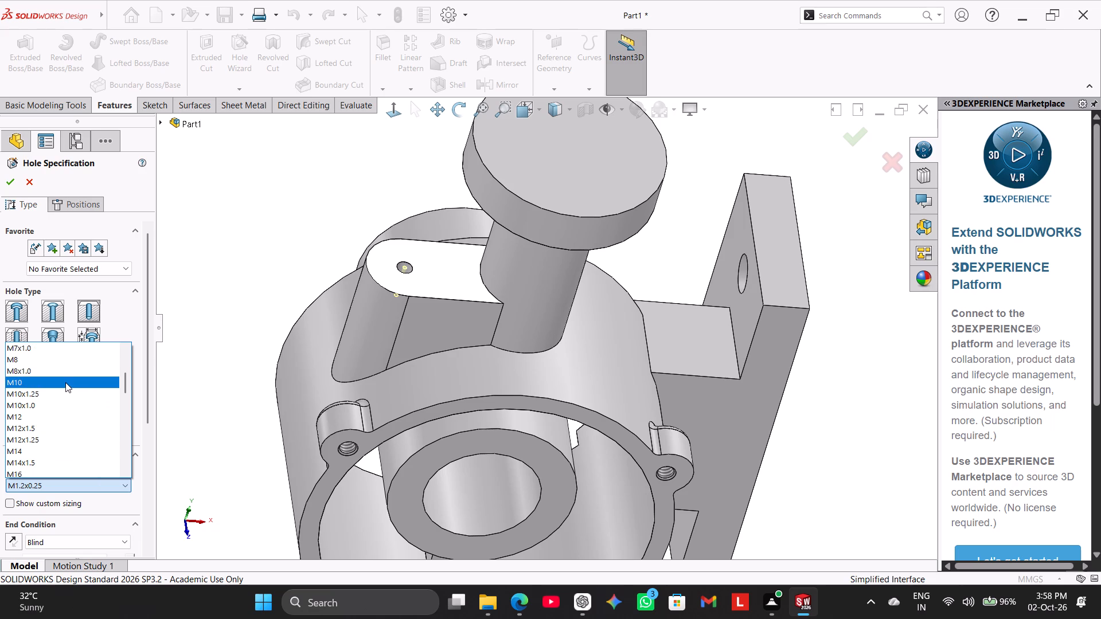
pyautogui.click(65, 382)
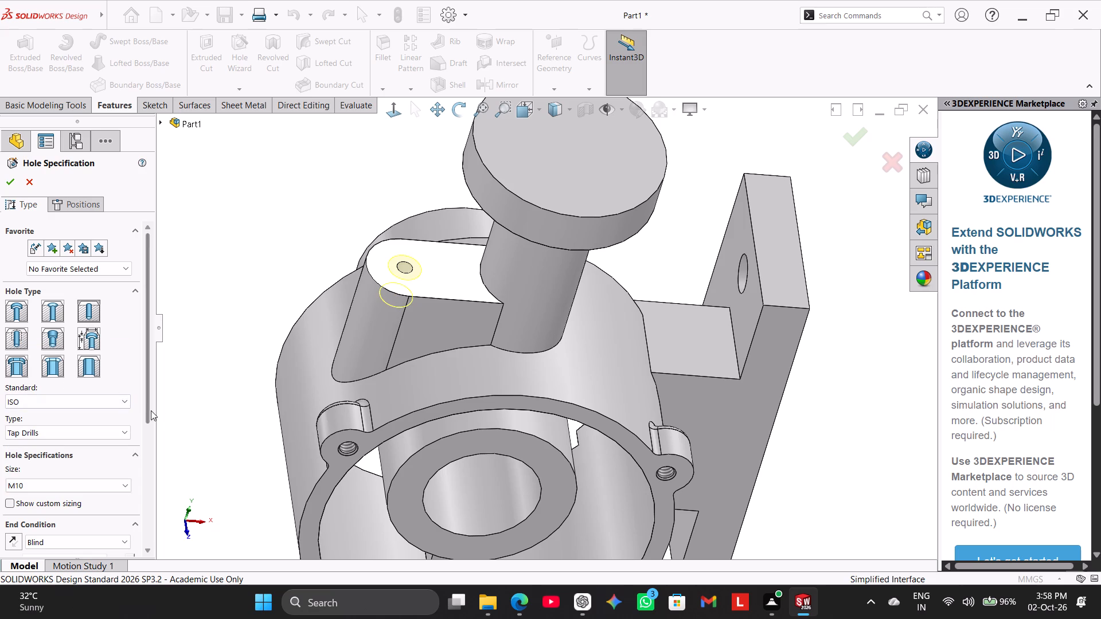
pyautogui.moveTo(147, 406); pyautogui.dragTo(156, 434)
pyautogui.moveTo(198, 434); pyautogui.dragTo(177, 397, button='middle')
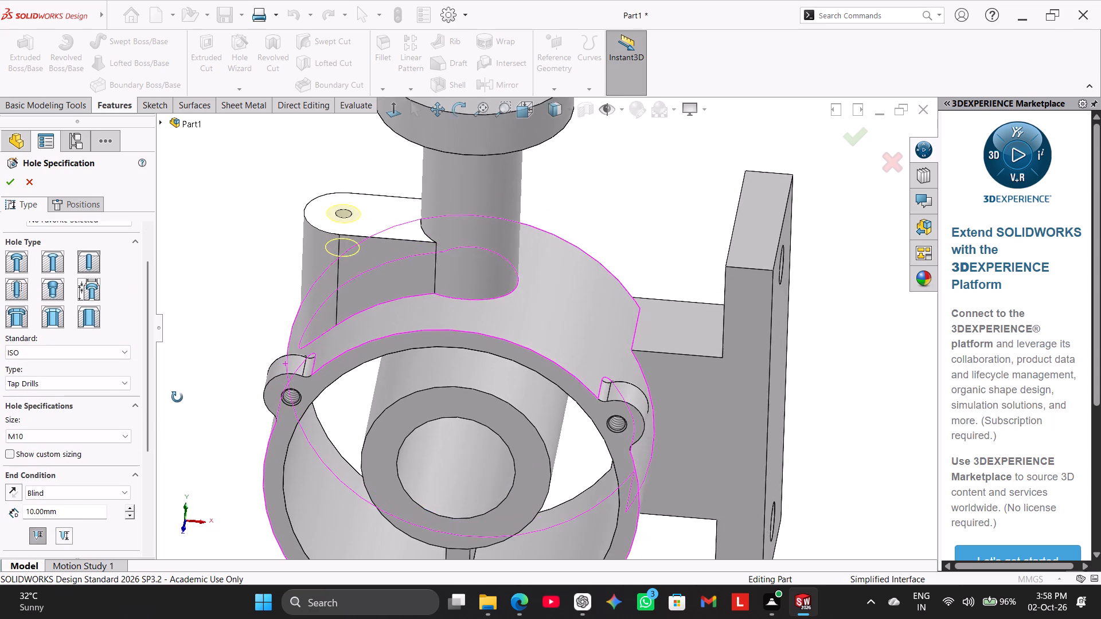
pyautogui.moveTo(177, 397); pyautogui.dragTo(177, 394, button='middle')
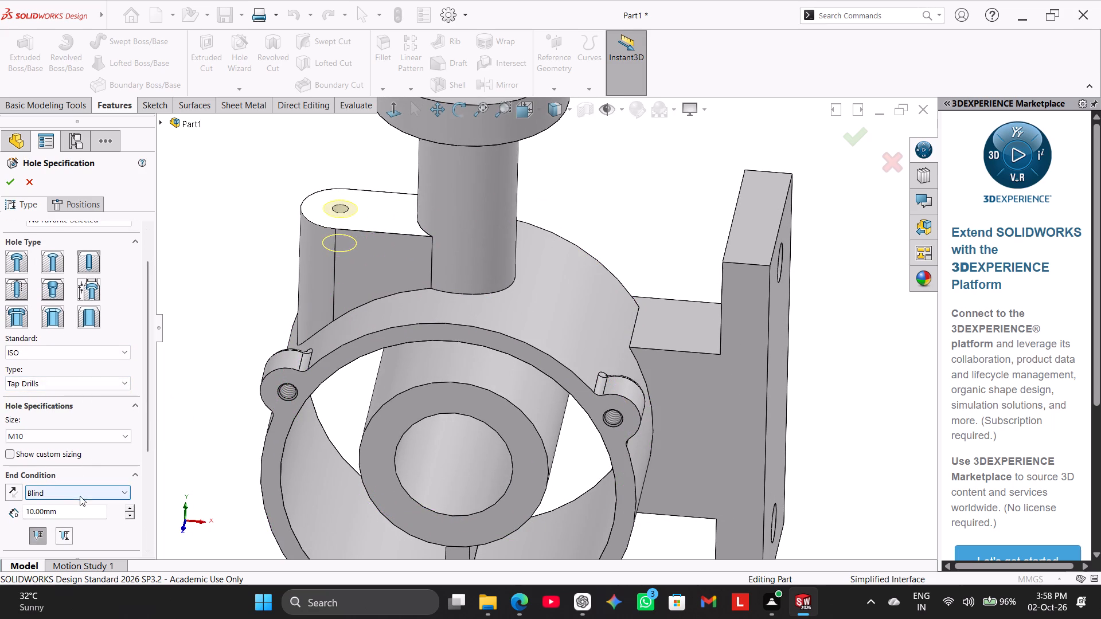
pyautogui.moveTo(149, 430); pyautogui.dragTo(166, 535)
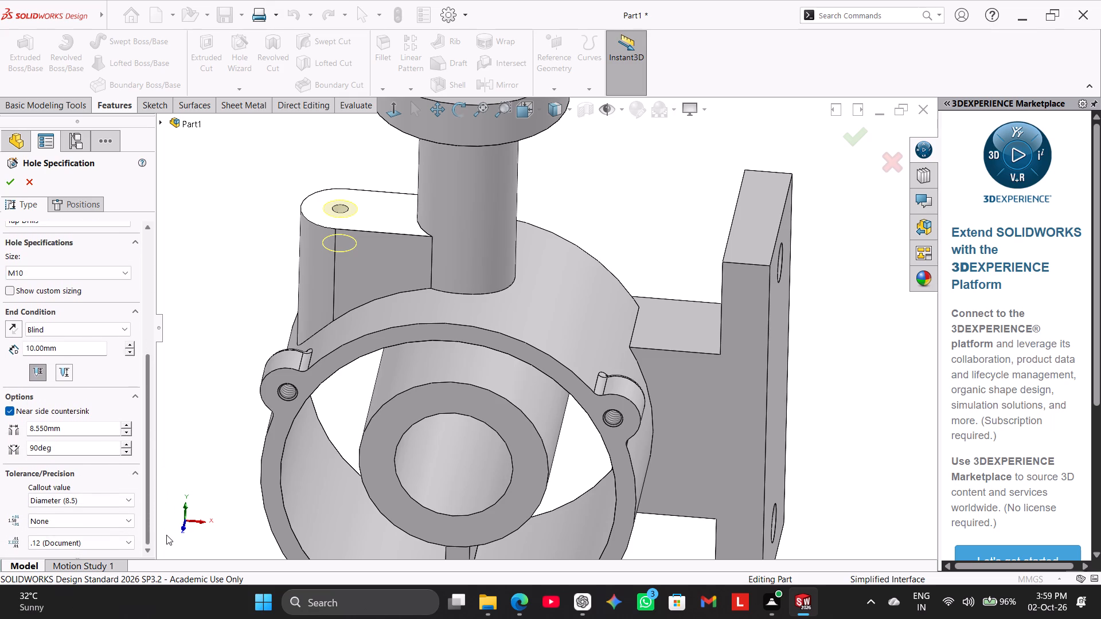
pyautogui.moveTo(166, 535); pyautogui.dragTo(166, 540)
pyautogui.moveTo(166, 540); pyautogui.dragTo(166, 452)
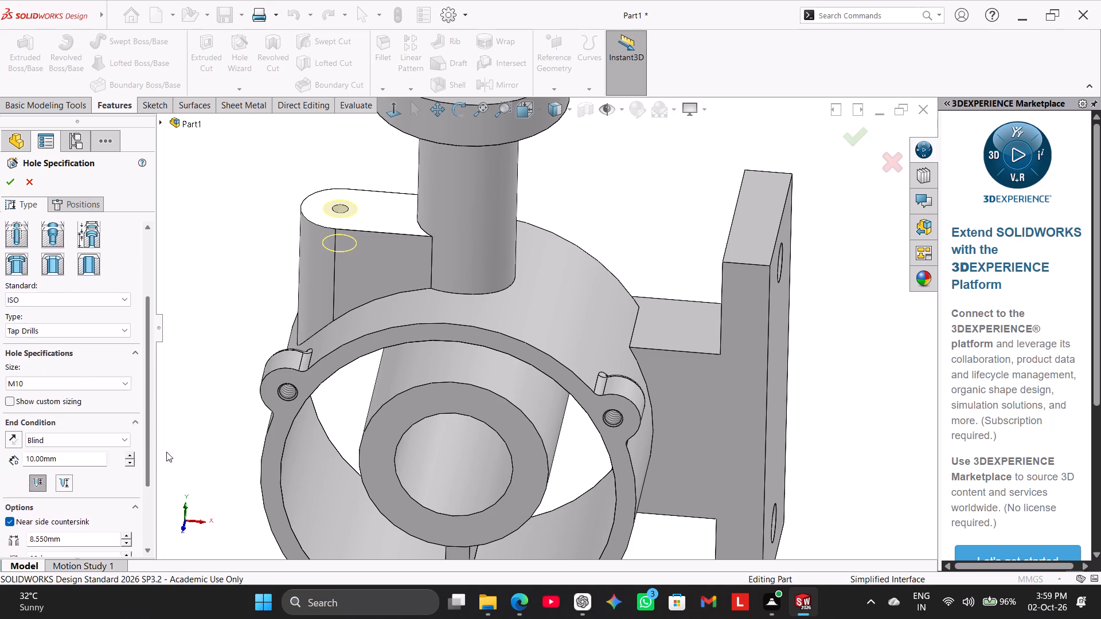
pyautogui.moveTo(166, 452); pyautogui.dragTo(173, 330)
pyautogui.click(86, 207)
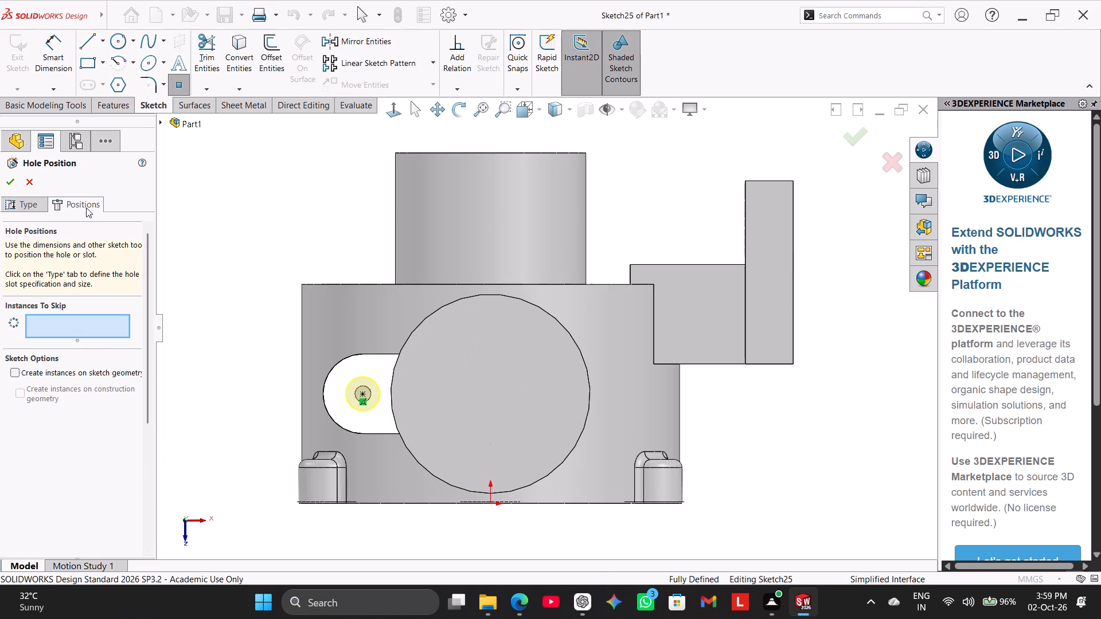
pyautogui.click(26, 210)
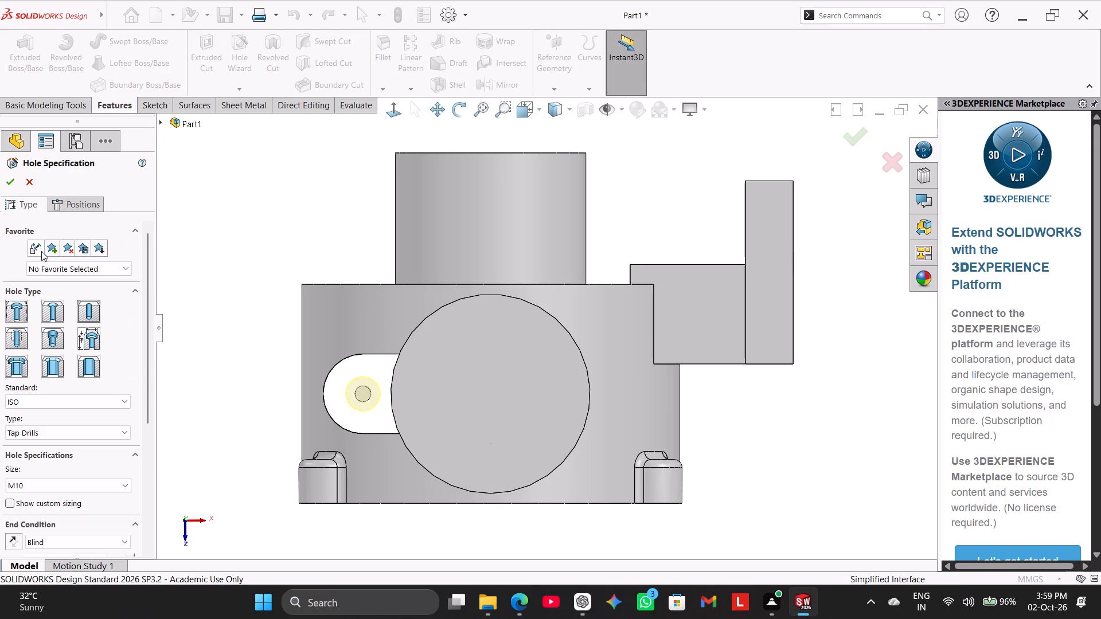
pyautogui.click(5, 185)
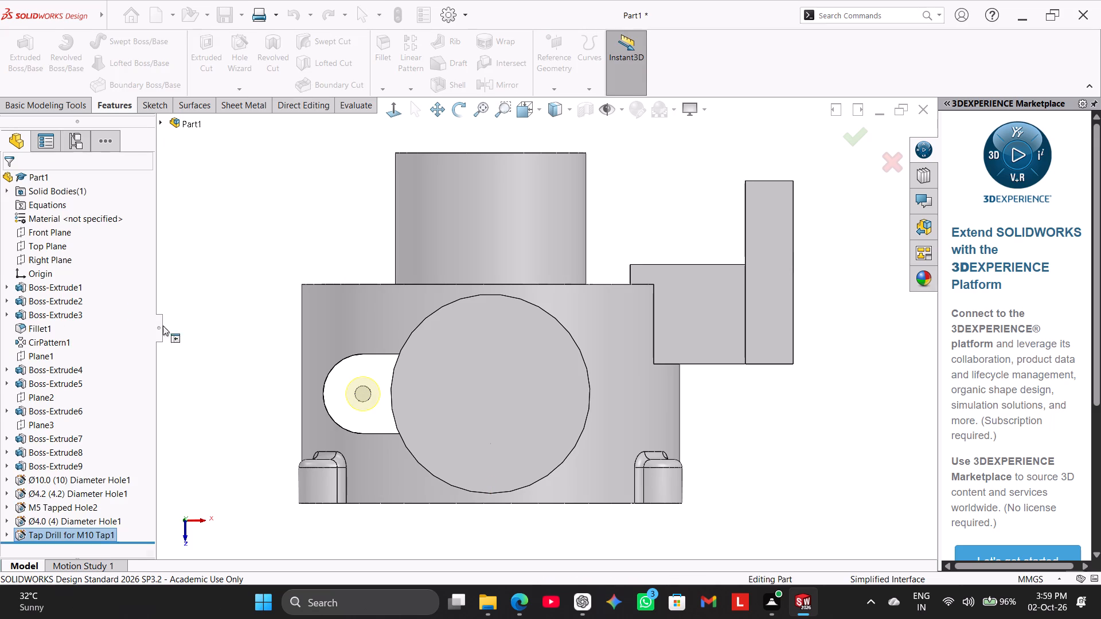
# Examine the slot boss's M10 tap drill hole from several angles and in a temporary section parallel to the Front Plane.
pyautogui.click(211, 352)
pyautogui.moveTo(238, 373); pyautogui.dragTo(233, 282, button='middle')
pyautogui.moveTo(260, 370); pyautogui.dragTo(267, 452, button='middle')
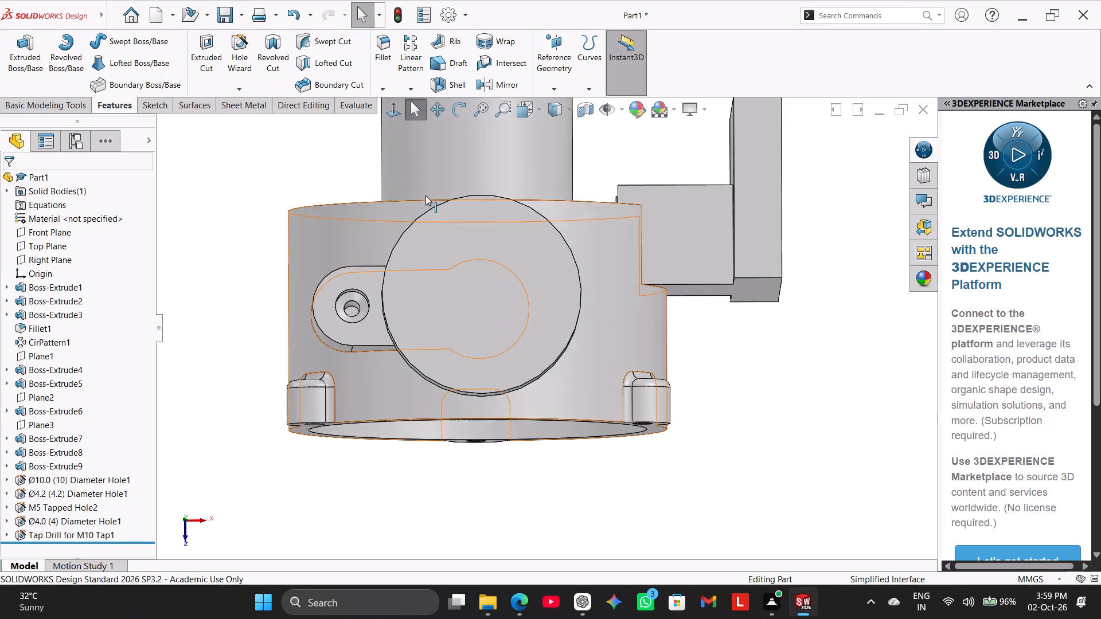
pyautogui.click(588, 110)
pyautogui.moveTo(258, 411); pyautogui.dragTo(261, 340, button='middle')
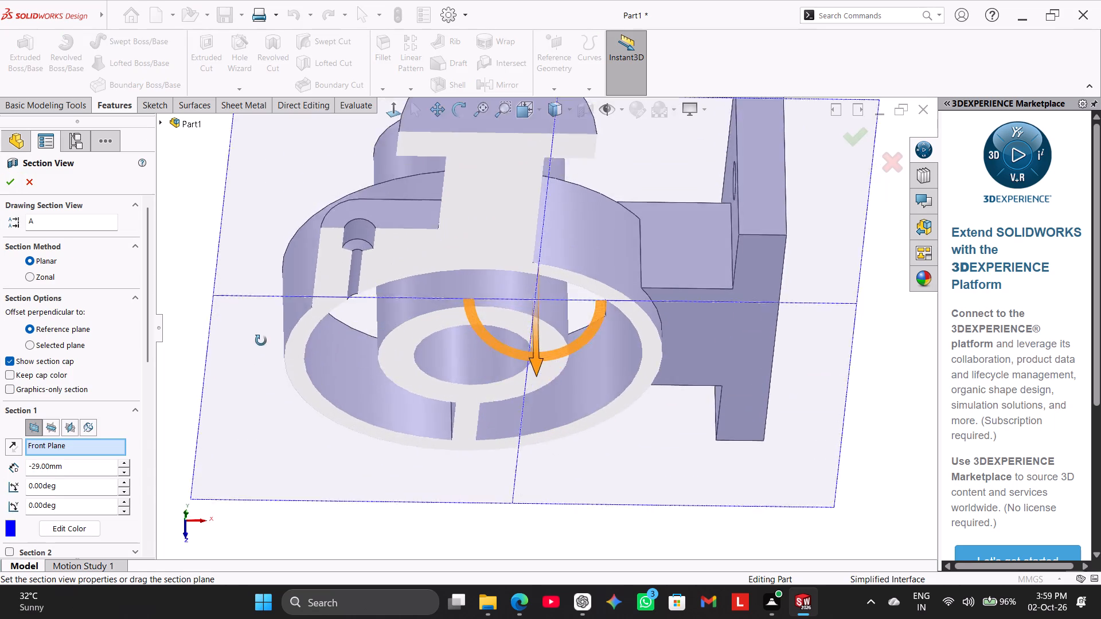
pyautogui.moveTo(261, 340); pyautogui.dragTo(267, 370, button='middle')
pyautogui.click(36, 185)
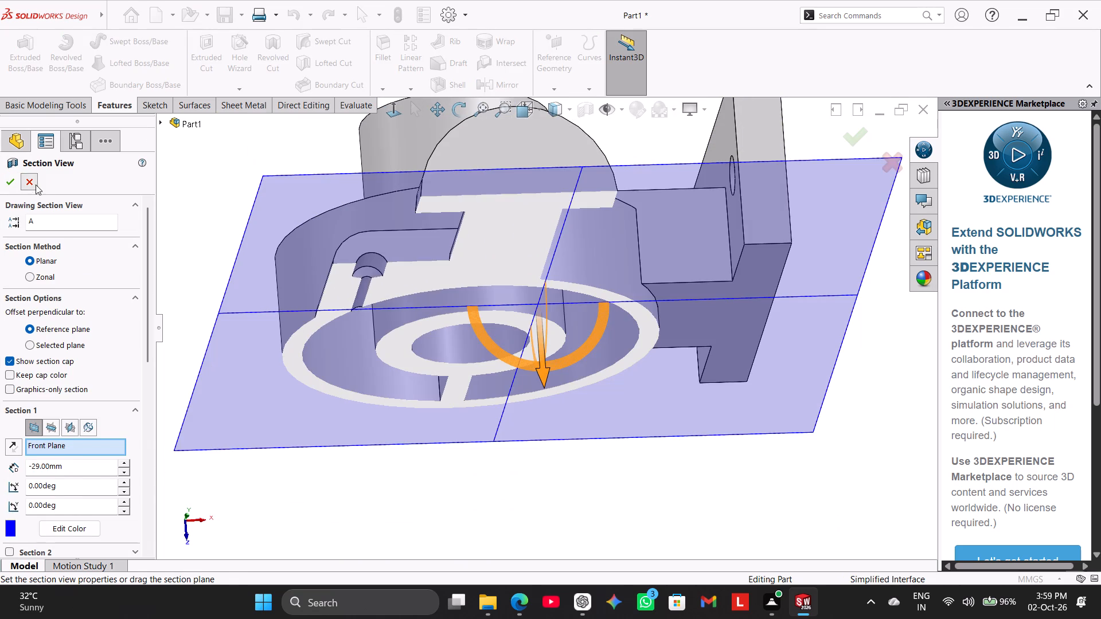
pyautogui.click(224, 320)
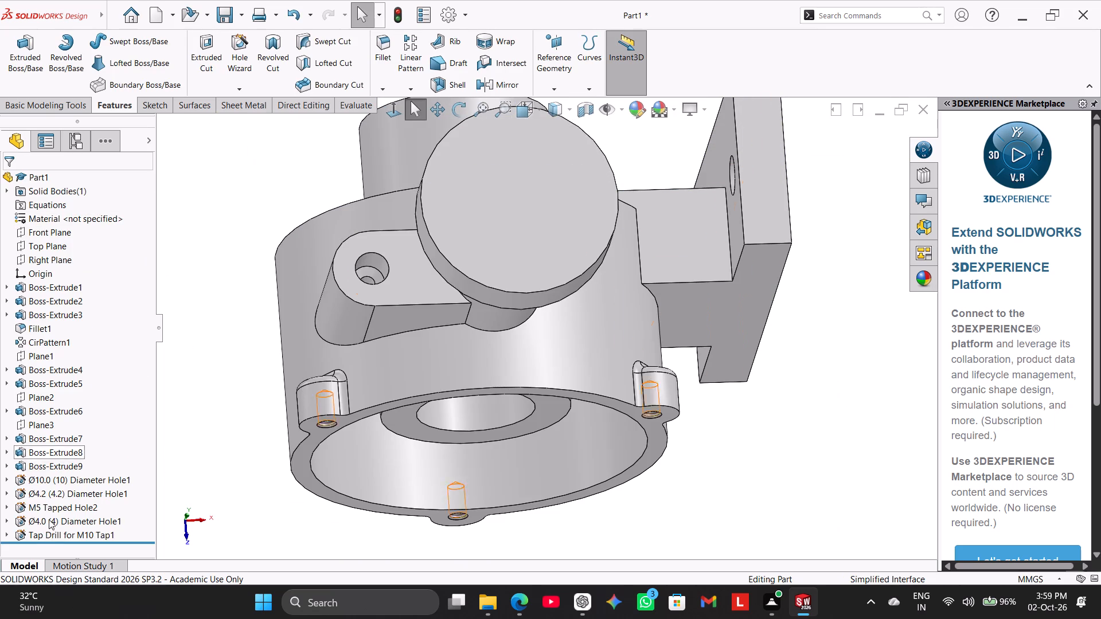
# Open the slot boss's M10 tap drill hole for editing and review its end condition, countersink and tolerance options.
pyautogui.rightClick(45, 540)
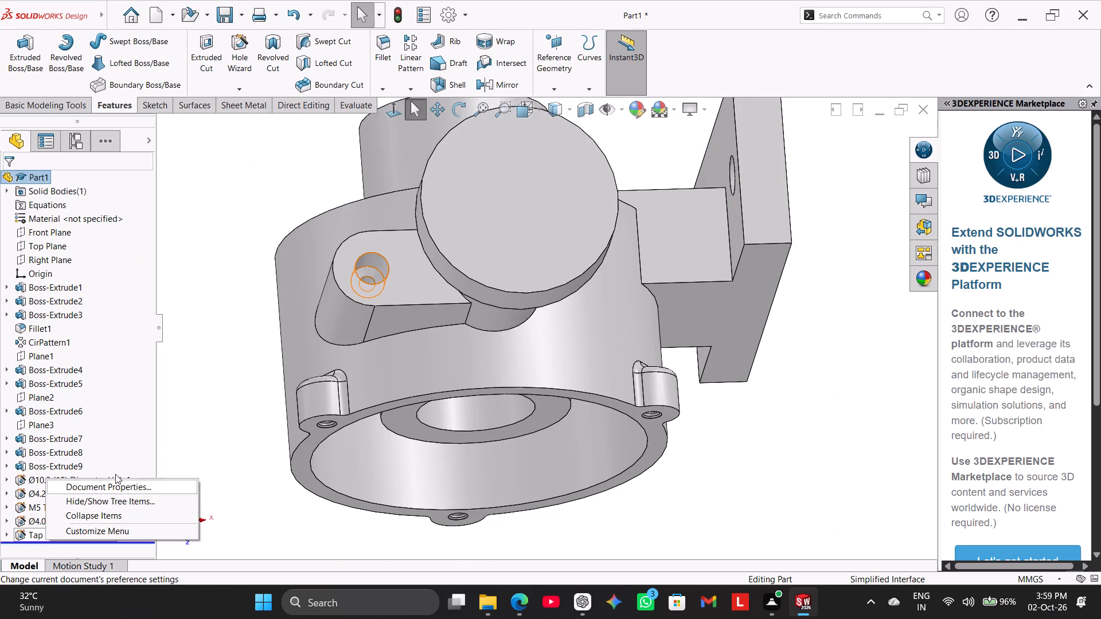
pyautogui.click(207, 409)
pyautogui.rightClick(52, 534)
pyautogui.click(64, 337)
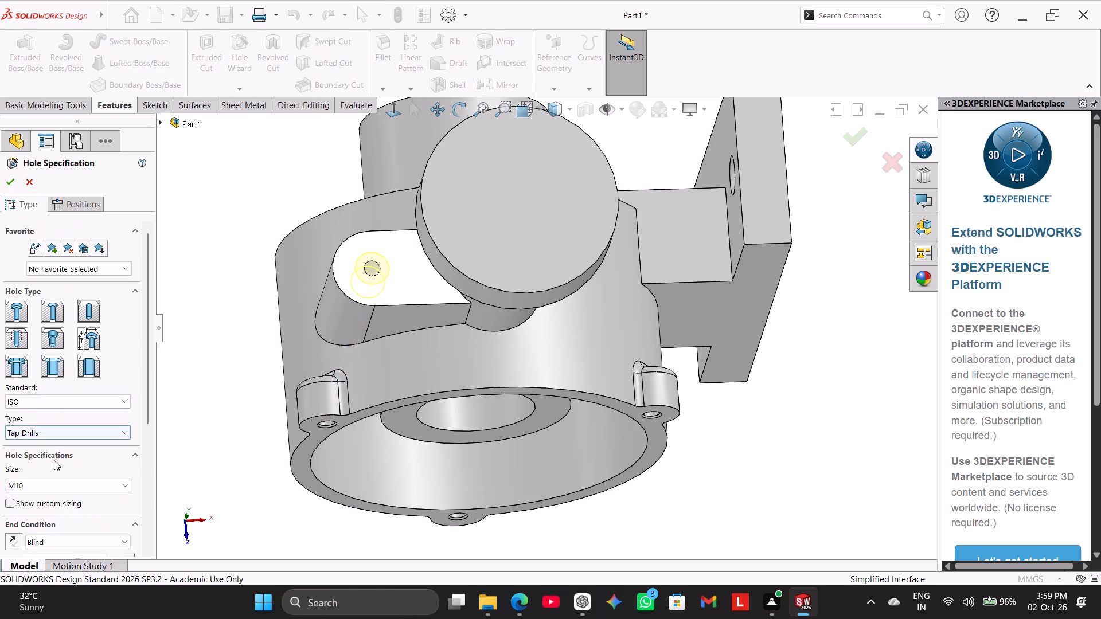
pyautogui.moveTo(149, 413); pyautogui.dragTo(164, 503)
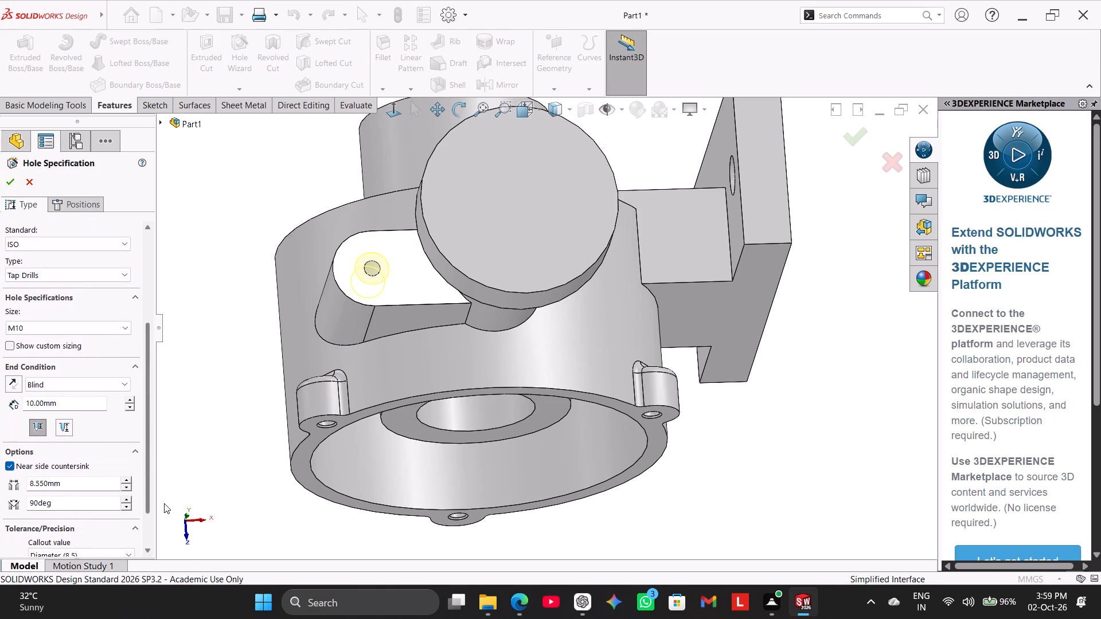
pyautogui.moveTo(164, 503); pyautogui.dragTo(166, 534)
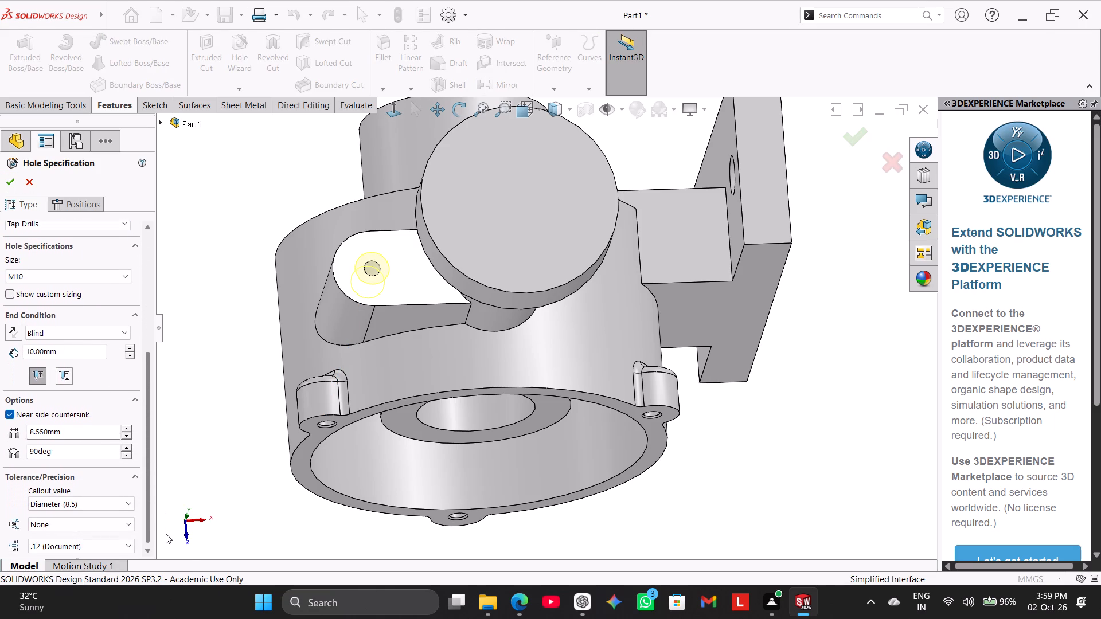
pyautogui.moveTo(166, 534); pyautogui.dragTo(164, 550)
pyautogui.click(114, 522)
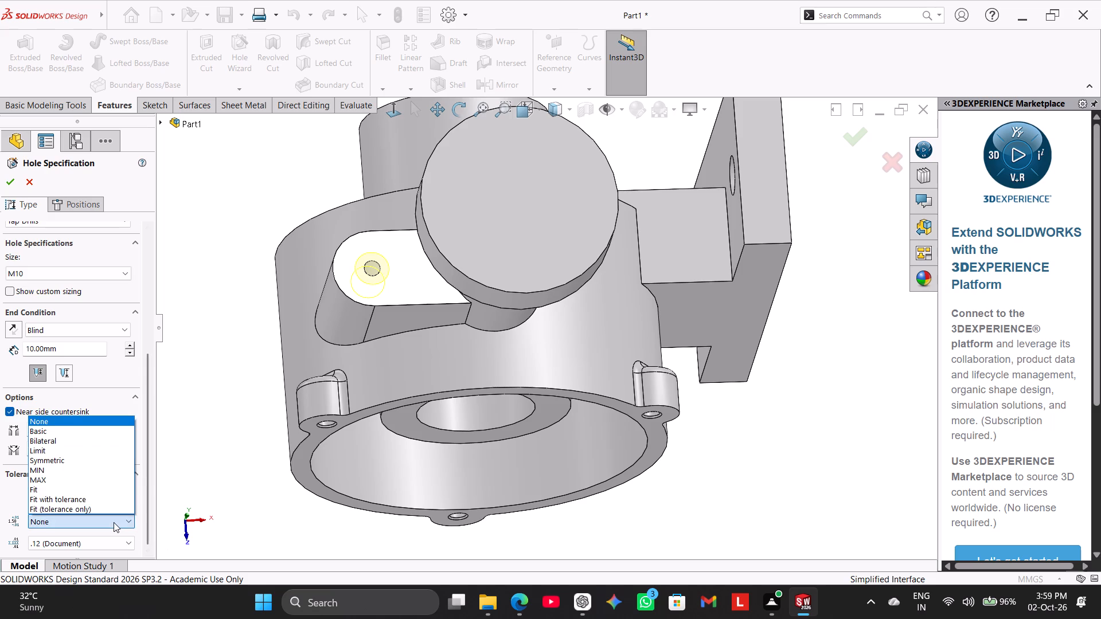
pyautogui.click(114, 522)
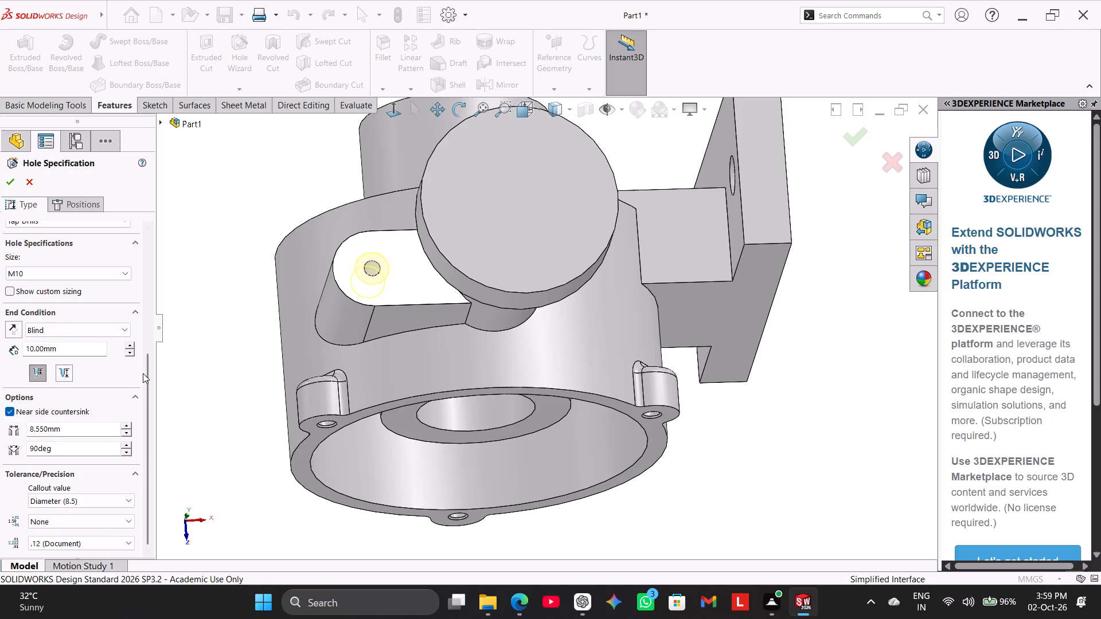
pyautogui.moveTo(147, 373); pyautogui.dragTo(140, 318)
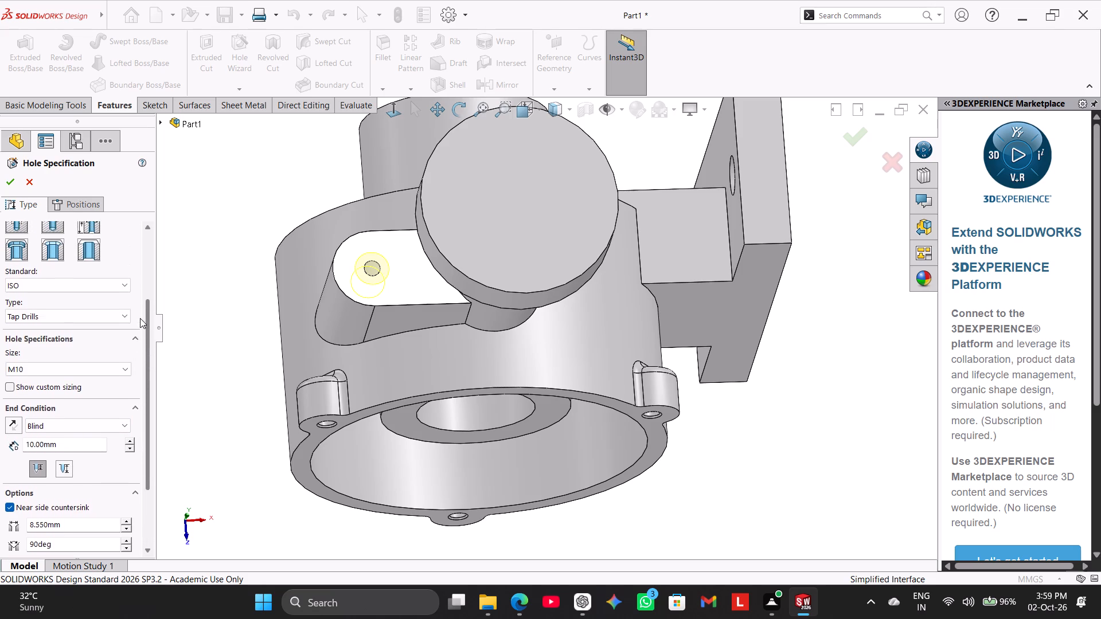
pyautogui.moveTo(140, 318); pyautogui.dragTo(139, 280)
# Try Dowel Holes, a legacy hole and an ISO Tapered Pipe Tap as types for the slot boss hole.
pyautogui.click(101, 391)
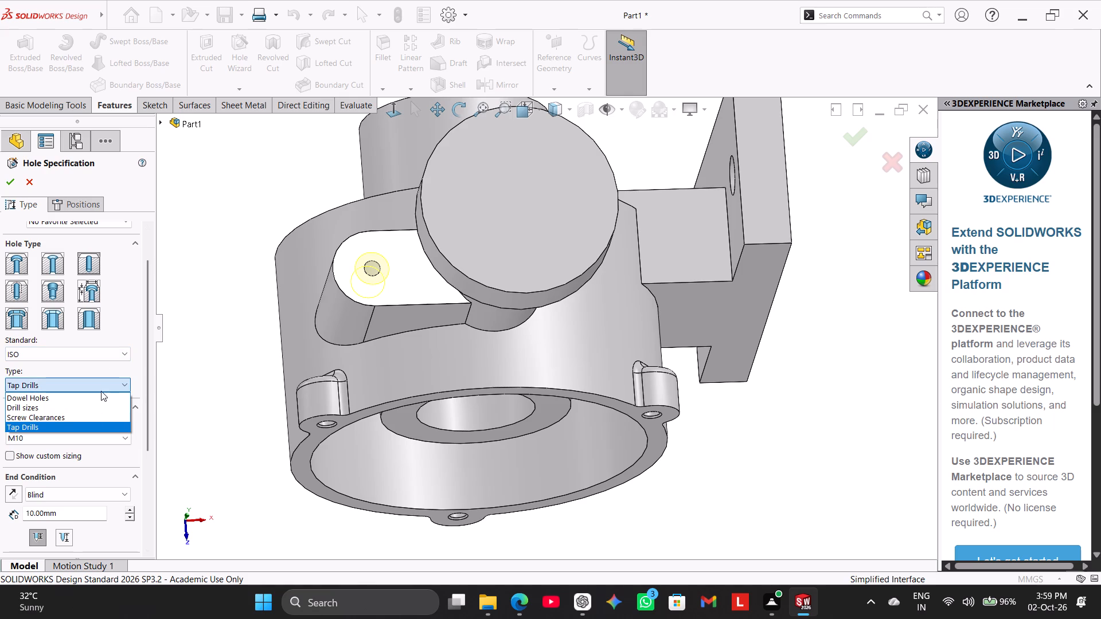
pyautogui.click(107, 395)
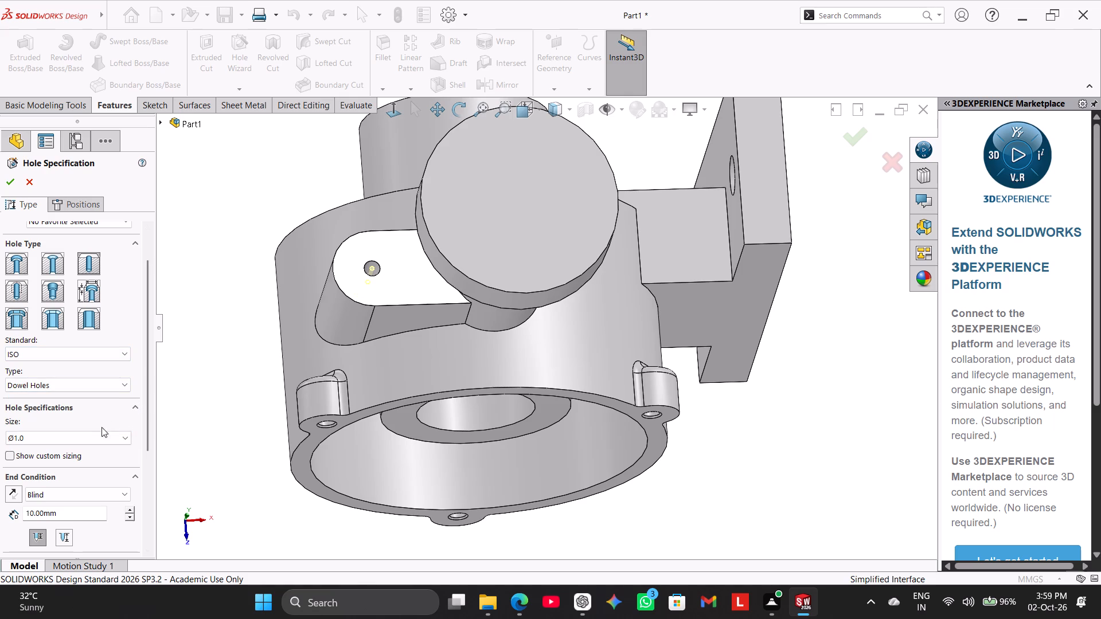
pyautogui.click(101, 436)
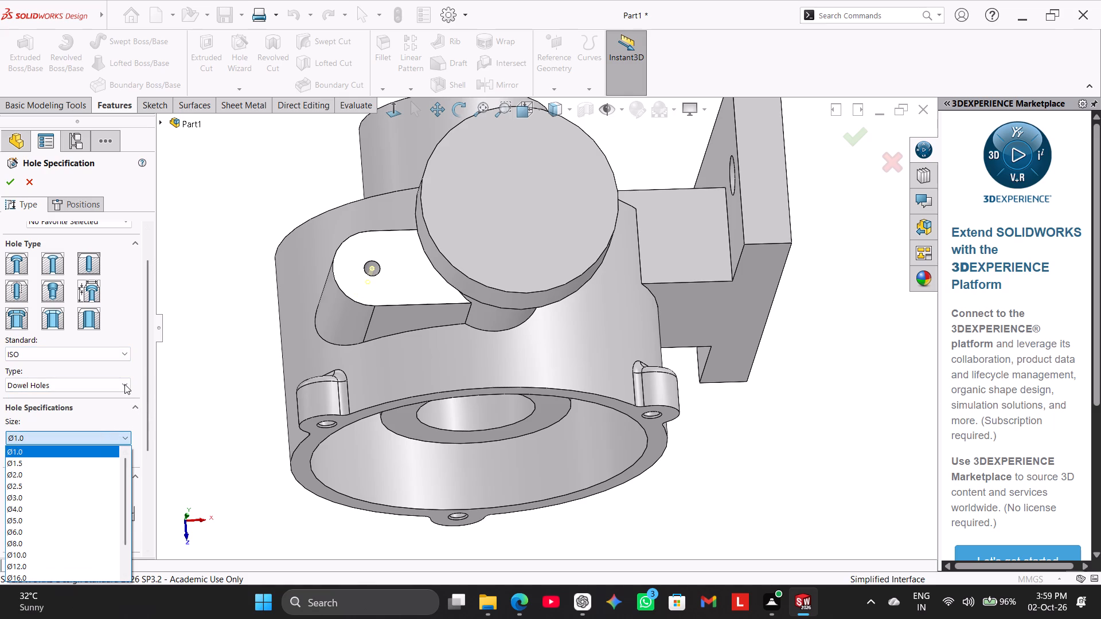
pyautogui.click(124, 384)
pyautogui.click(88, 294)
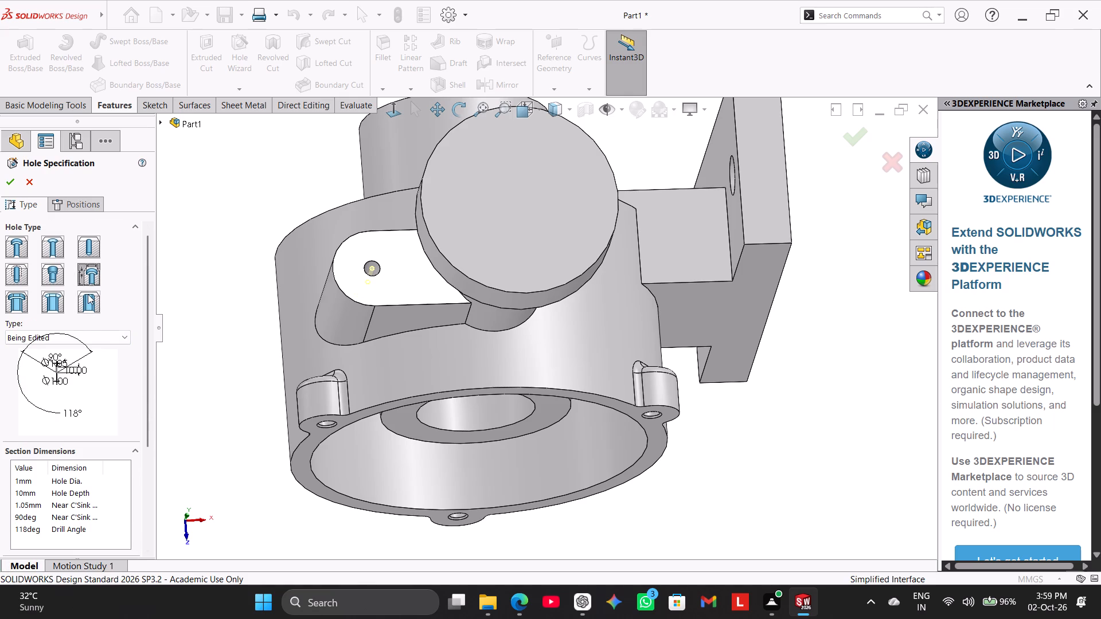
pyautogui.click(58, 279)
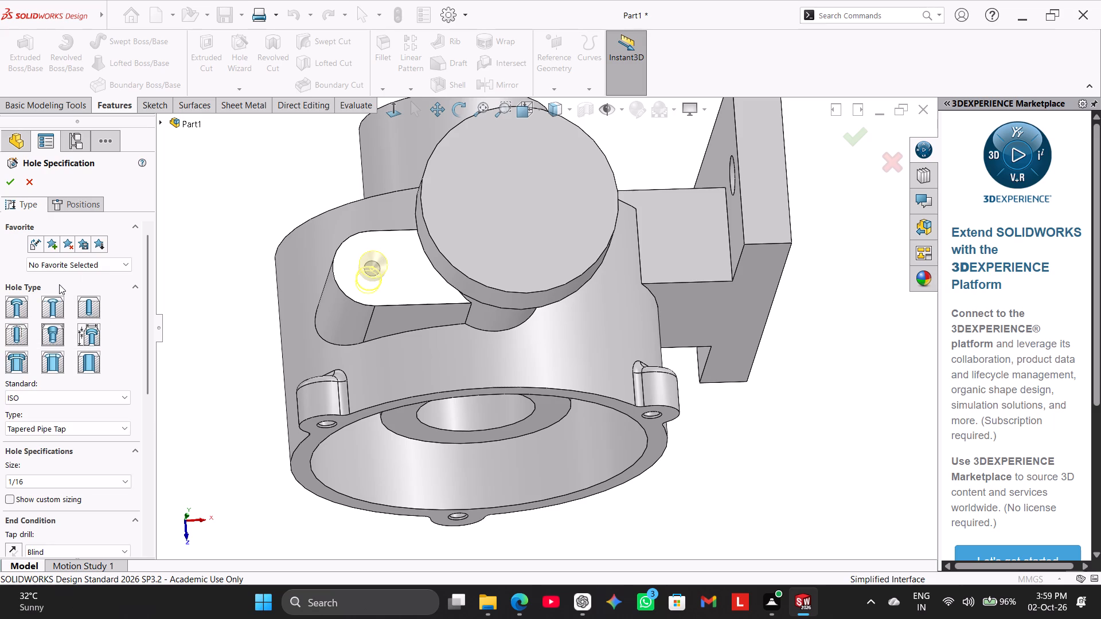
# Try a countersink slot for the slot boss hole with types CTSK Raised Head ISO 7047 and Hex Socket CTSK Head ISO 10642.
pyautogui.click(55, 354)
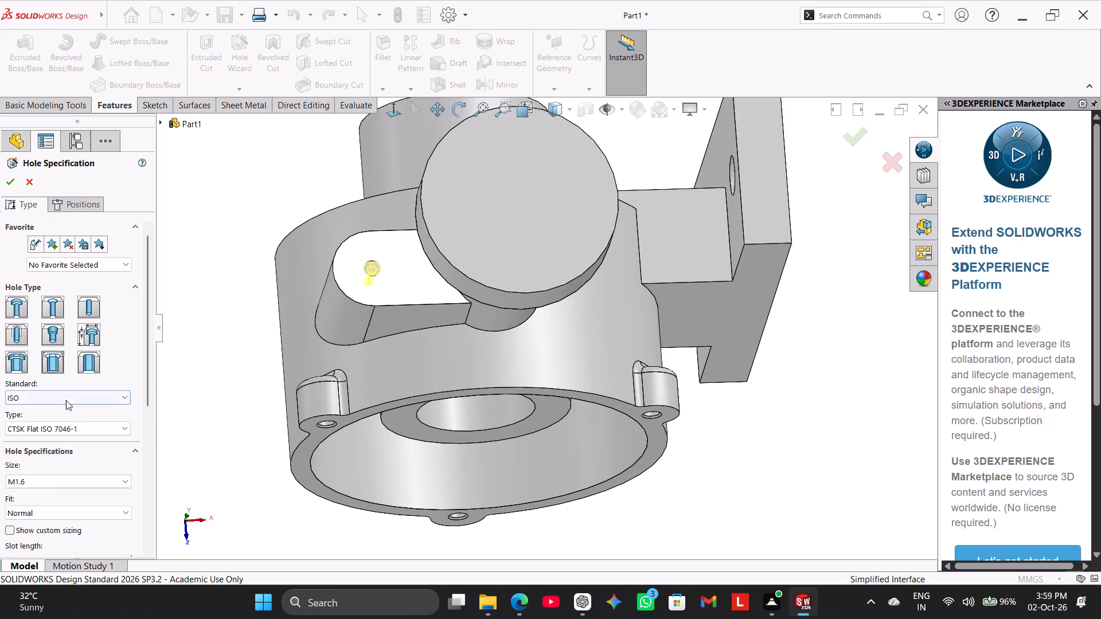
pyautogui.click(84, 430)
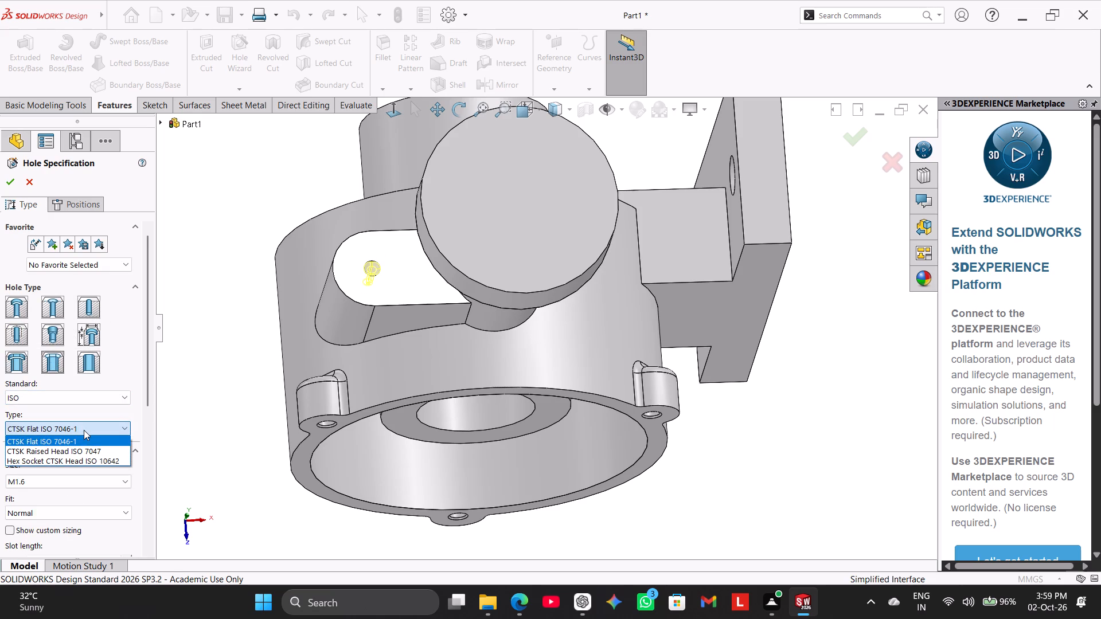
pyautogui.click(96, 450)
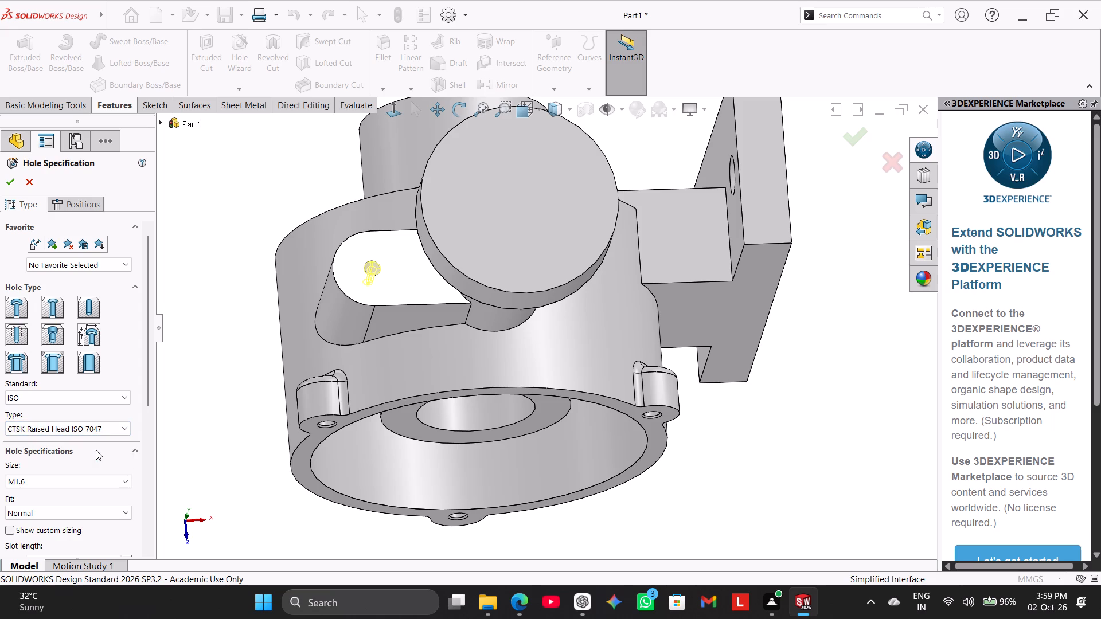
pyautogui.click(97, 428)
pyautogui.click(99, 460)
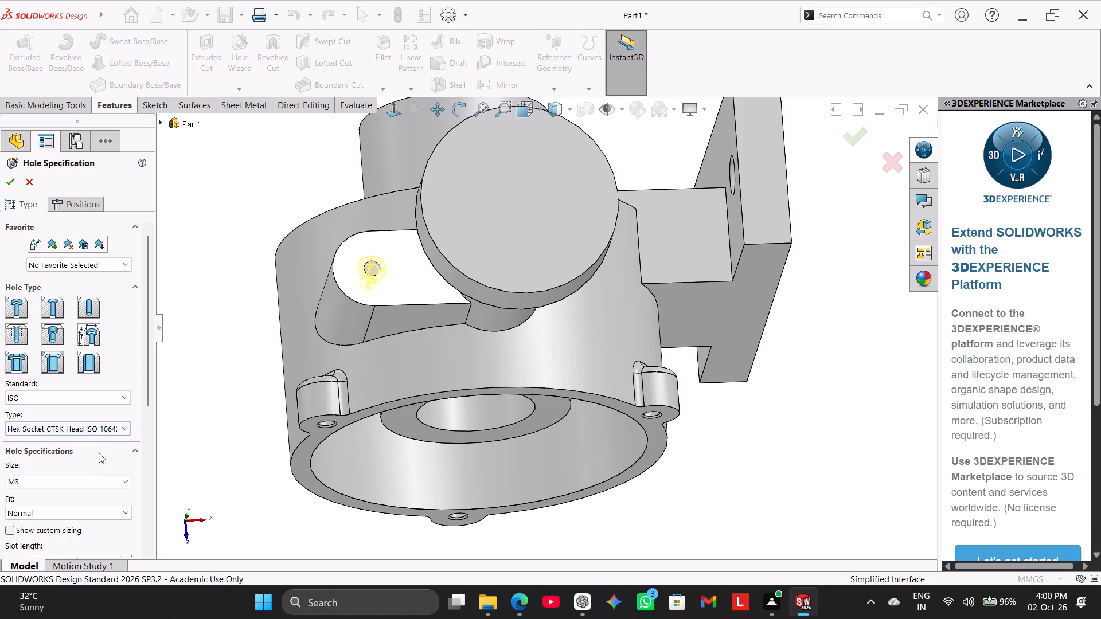
# Define the slot boss hole as an ISO Tap Drills slot, size M10, blind 10 mm deep, and accept it.
pyautogui.click(89, 366)
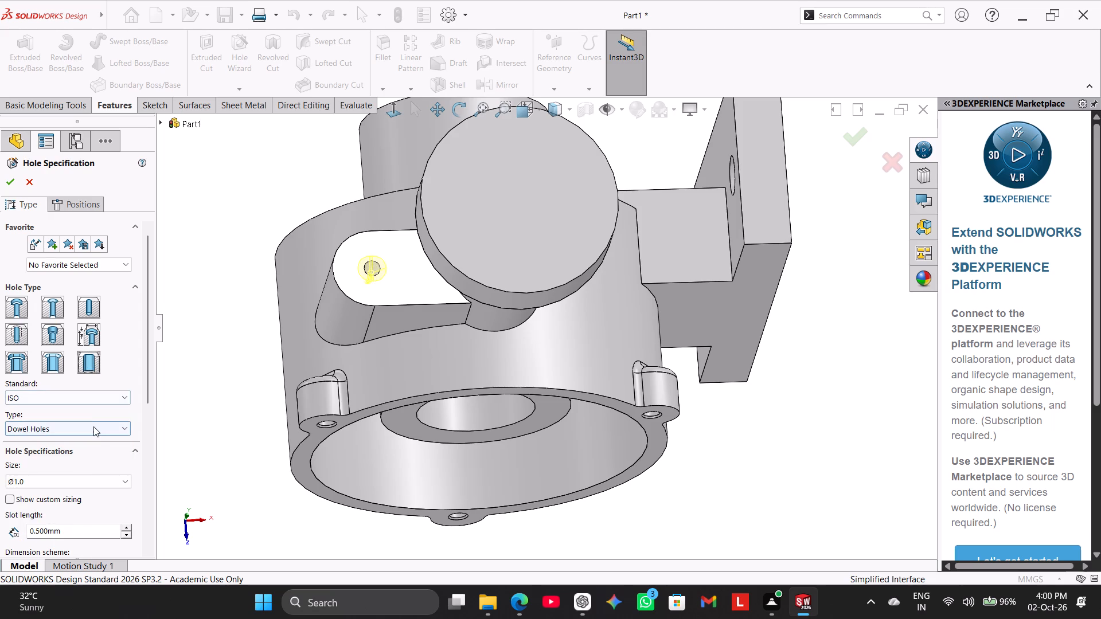
pyautogui.click(95, 428)
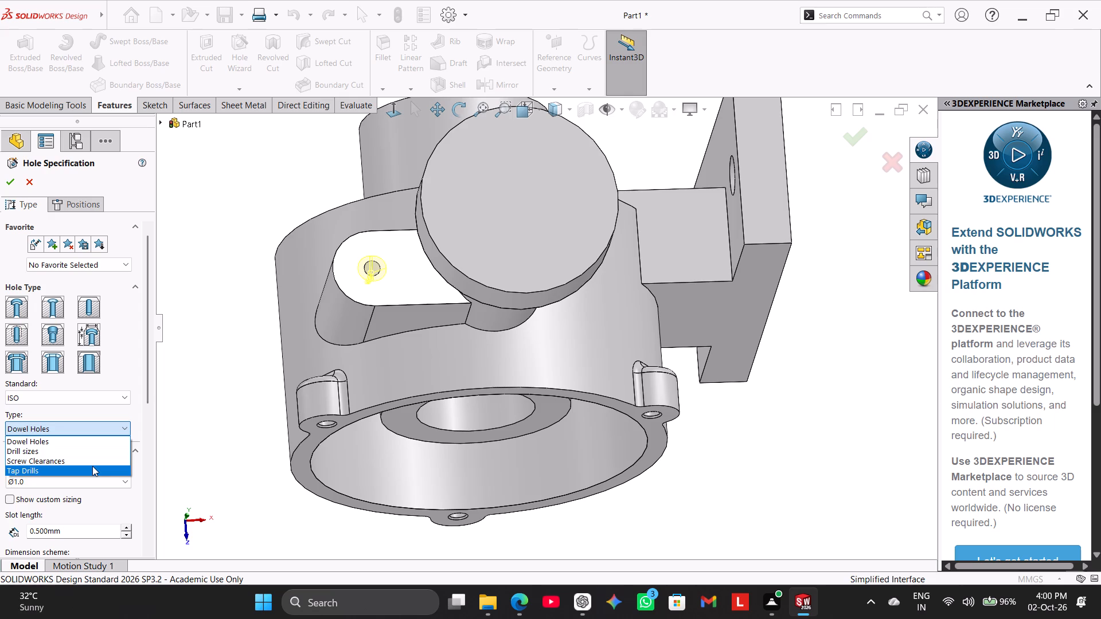
pyautogui.click(92, 466)
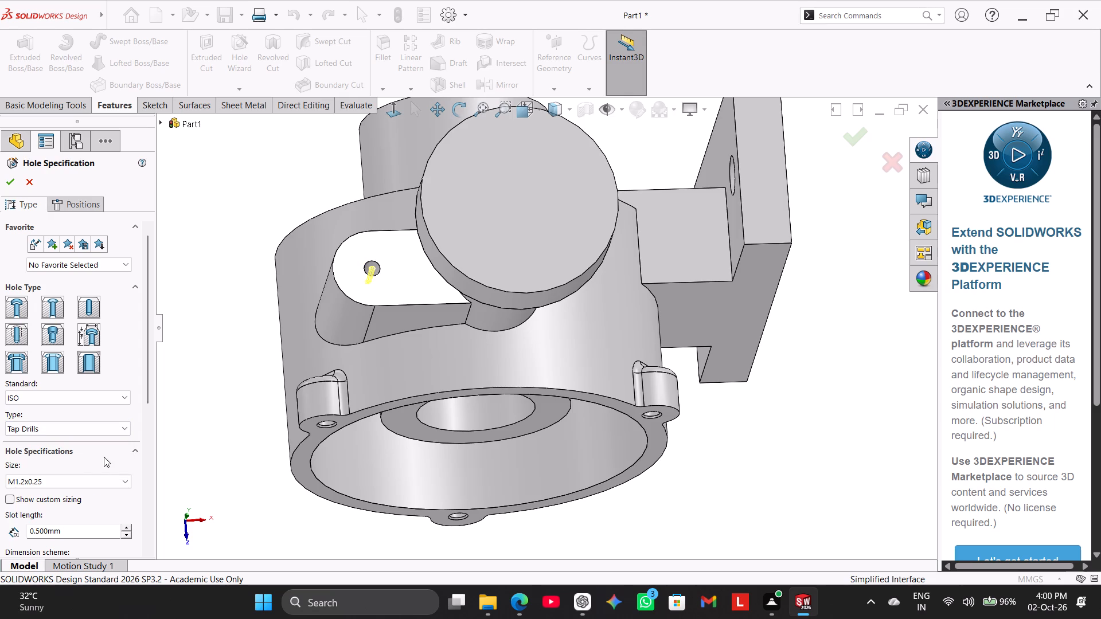
pyautogui.click(102, 479)
pyautogui.click(92, 458)
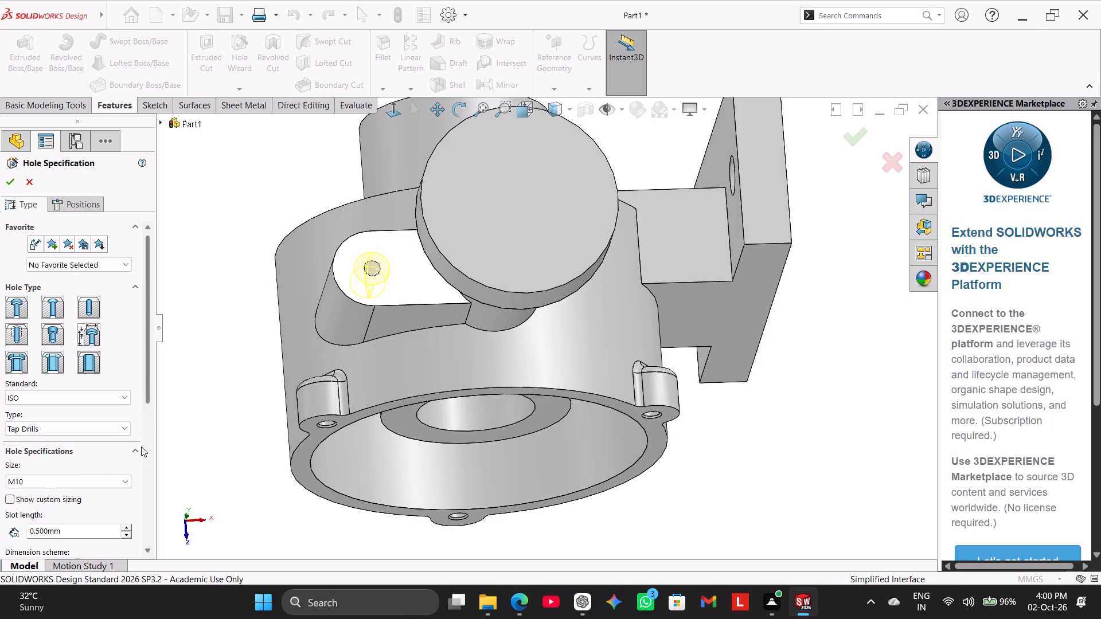
pyautogui.click(119, 479)
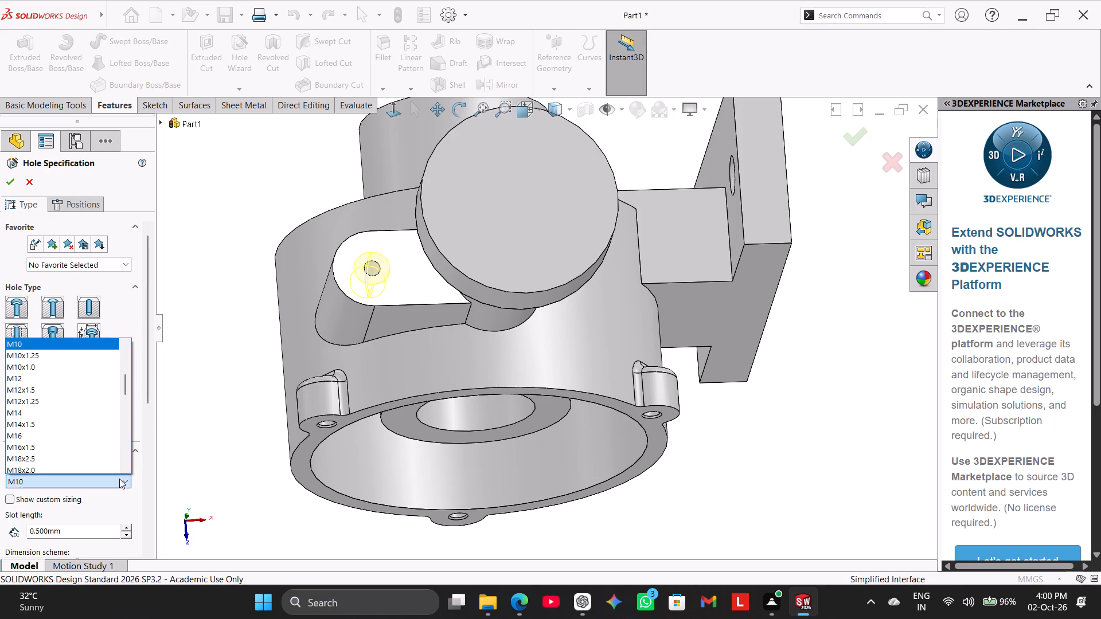
pyautogui.click(150, 456)
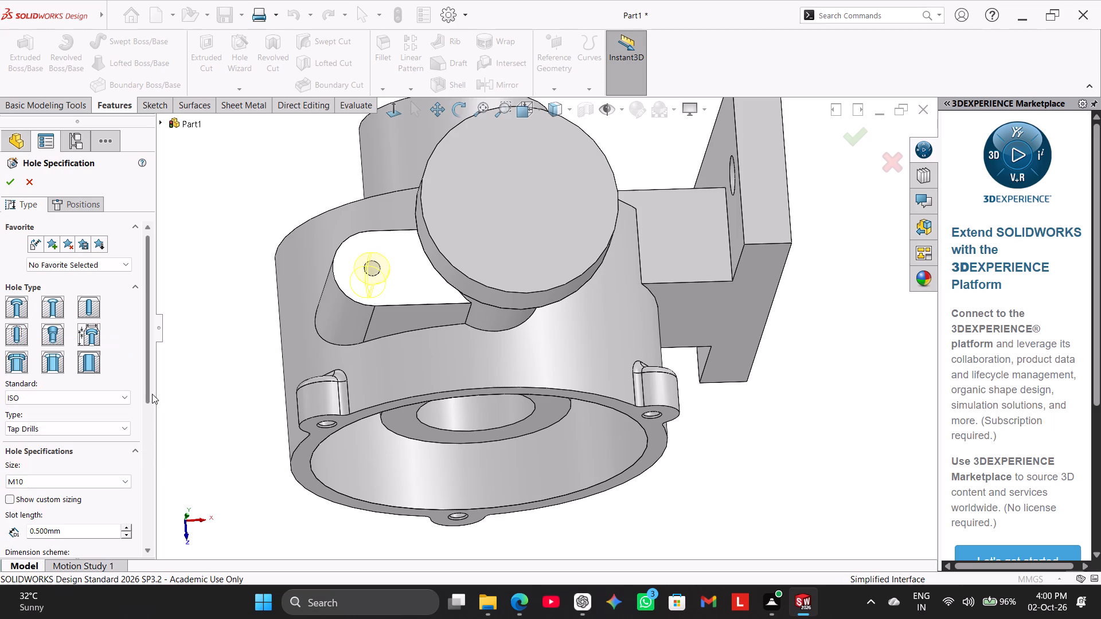
pyautogui.moveTo(152, 392); pyautogui.dragTo(177, 534)
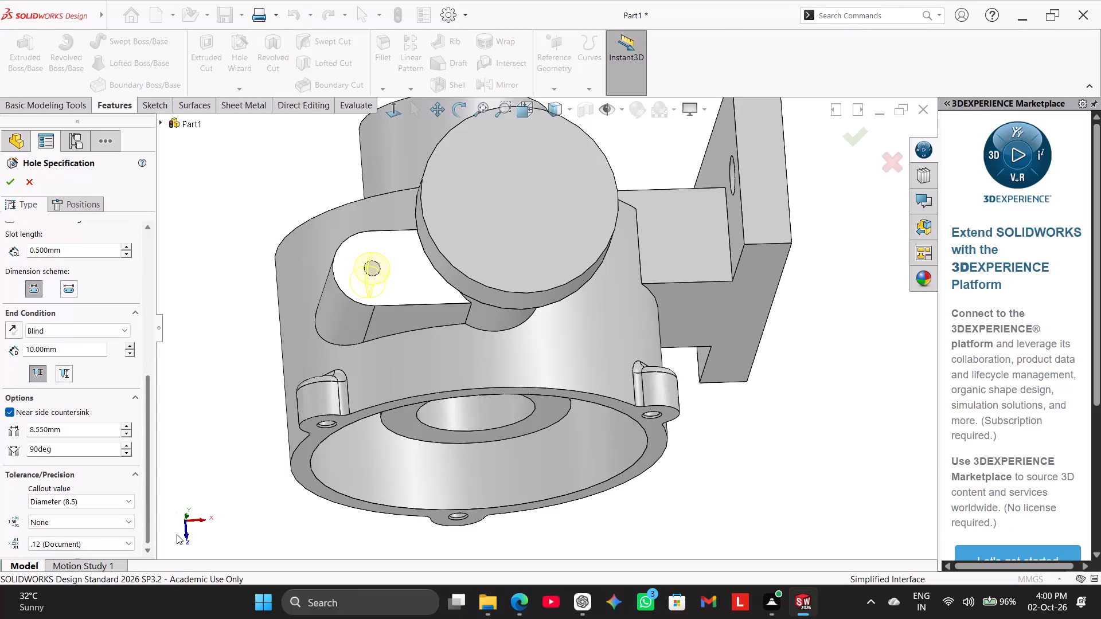
pyautogui.moveTo(177, 534); pyautogui.dragTo(170, 549)
pyautogui.click(7, 184)
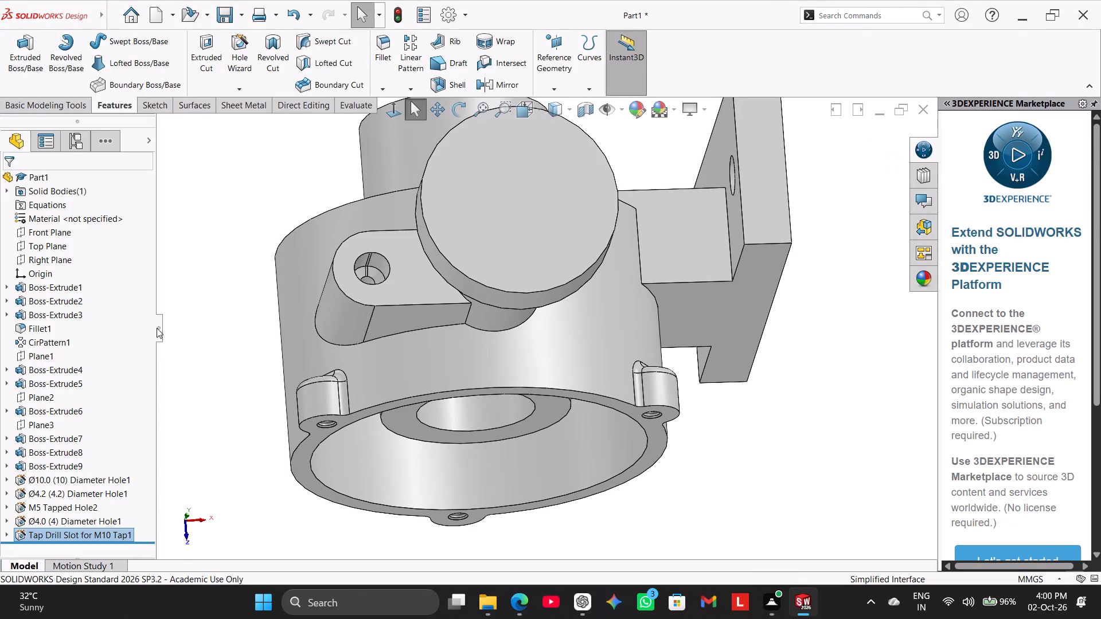
# Reopen the slot boss's hole for editing and change it to a straight tap of type Bottoming Tapped Hole, M10.
pyautogui.click(169, 333)
pyautogui.moveTo(204, 347); pyautogui.dragTo(198, 384, button='middle')
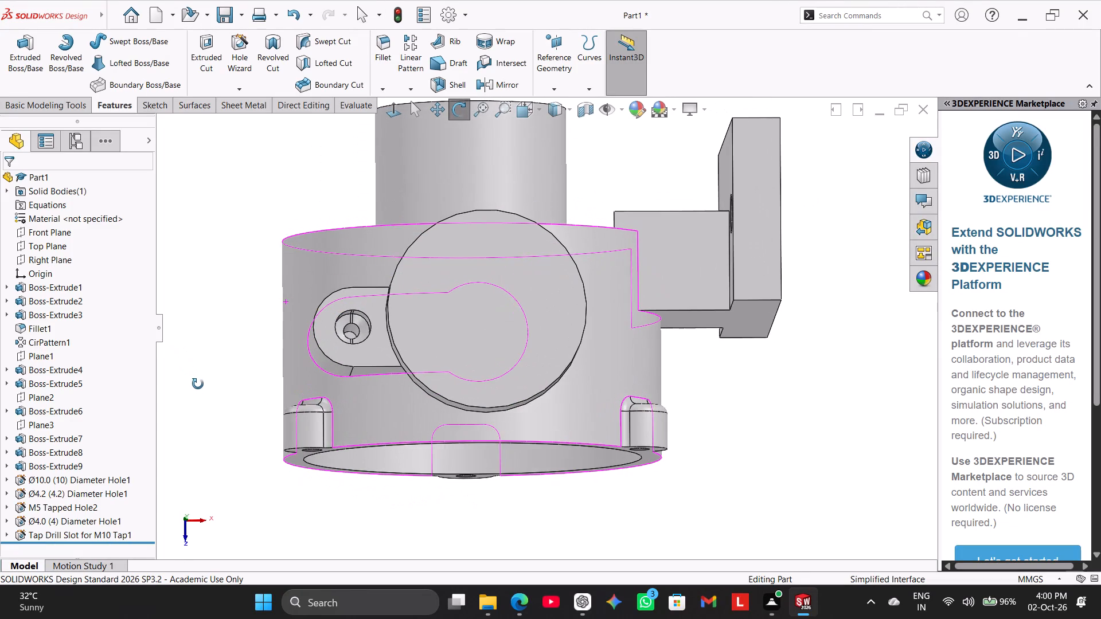
pyautogui.moveTo(198, 384); pyautogui.dragTo(179, 361, button='middle')
pyautogui.rightClick(76, 535)
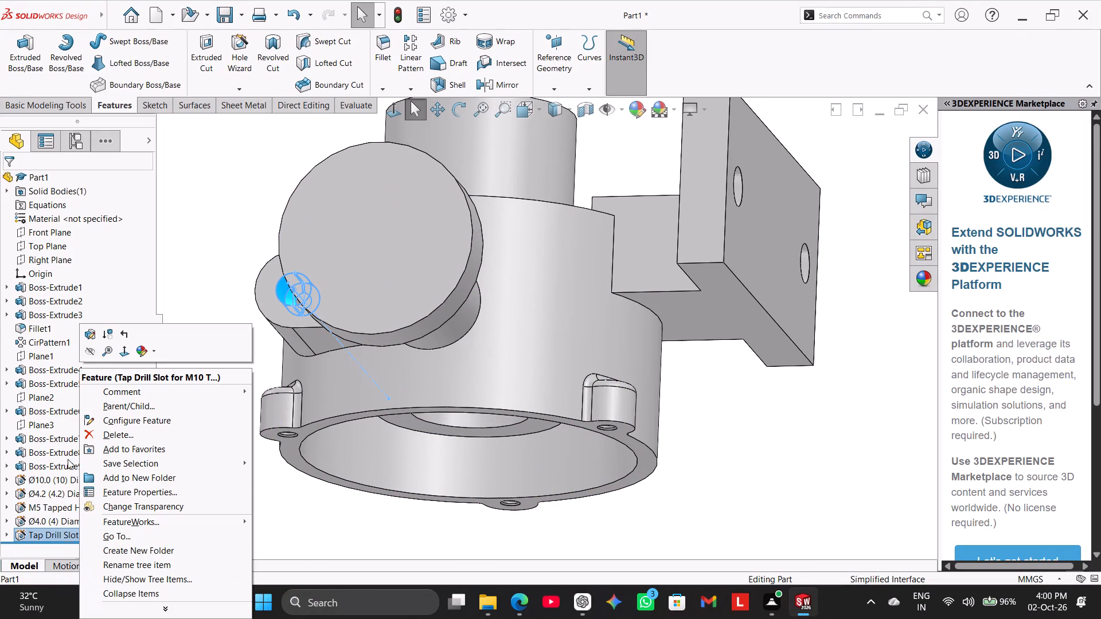
pyautogui.click(95, 331)
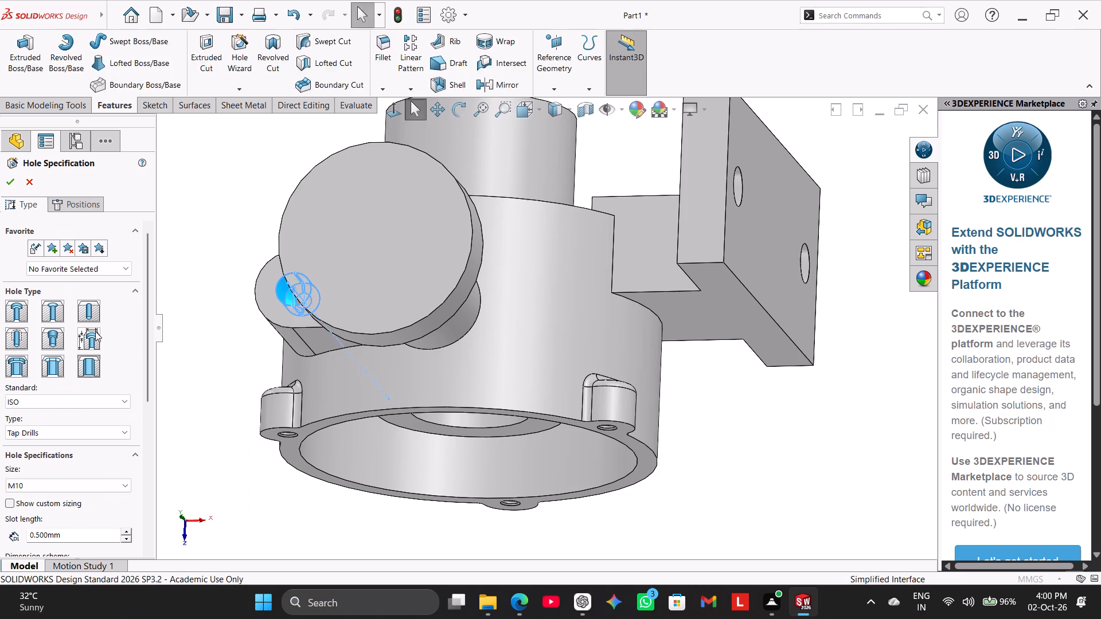
pyautogui.click(22, 336)
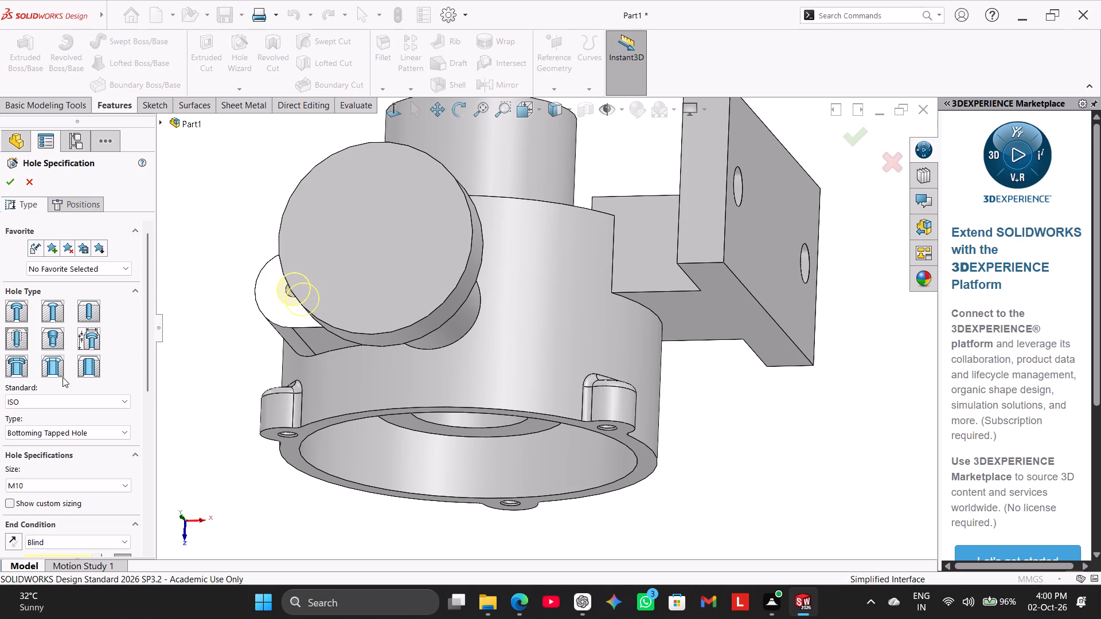
pyautogui.click(78, 433)
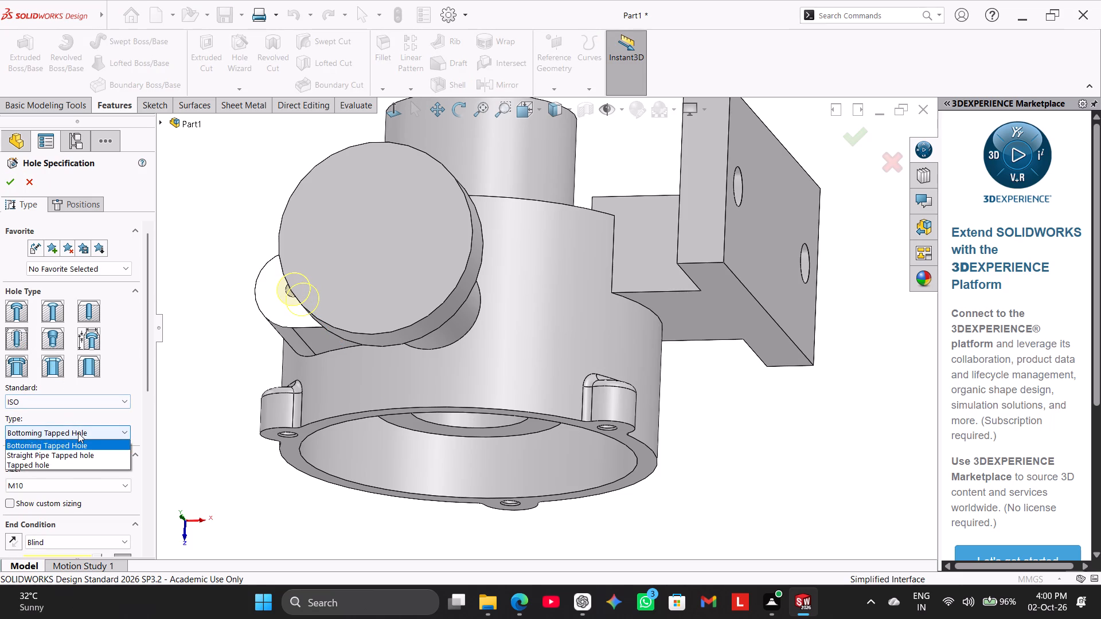
pyautogui.click(78, 433)
# Set the bottoming tapped hole's thread depth to 10 mm.
pyautogui.moveTo(153, 377); pyautogui.dragTo(165, 430)
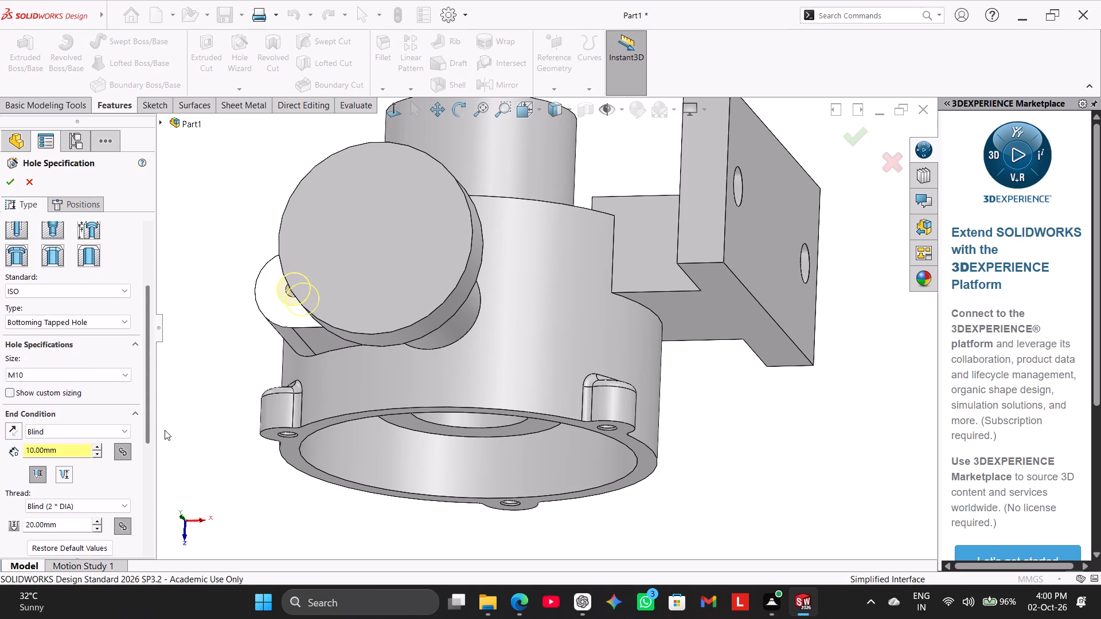
pyautogui.moveTo(165, 430); pyautogui.dragTo(174, 469)
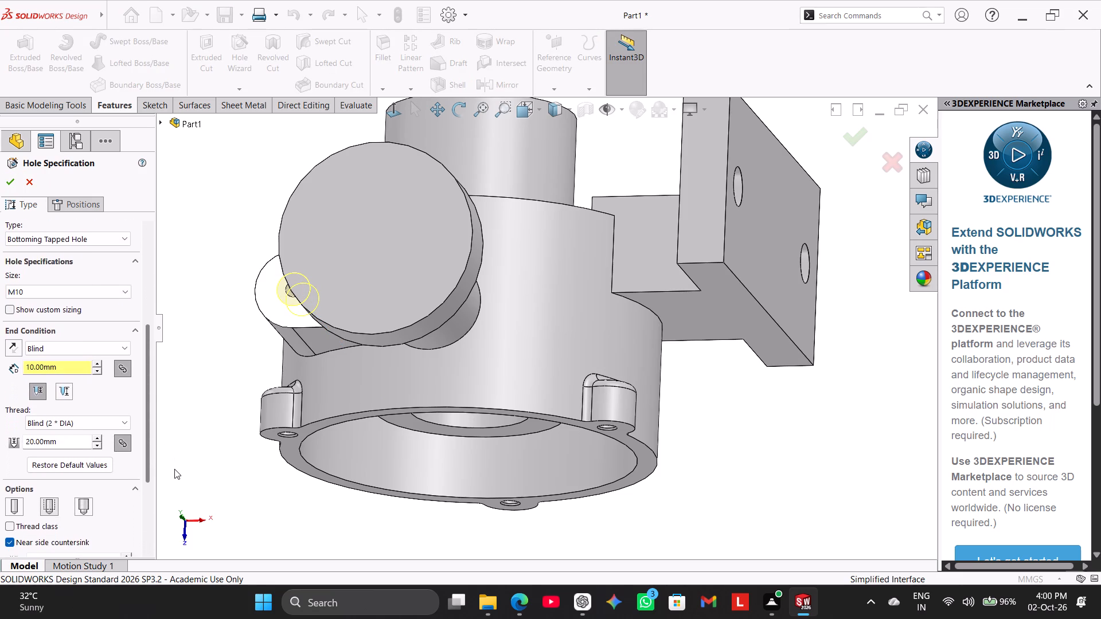
pyautogui.moveTo(174, 469); pyautogui.dragTo(169, 485)
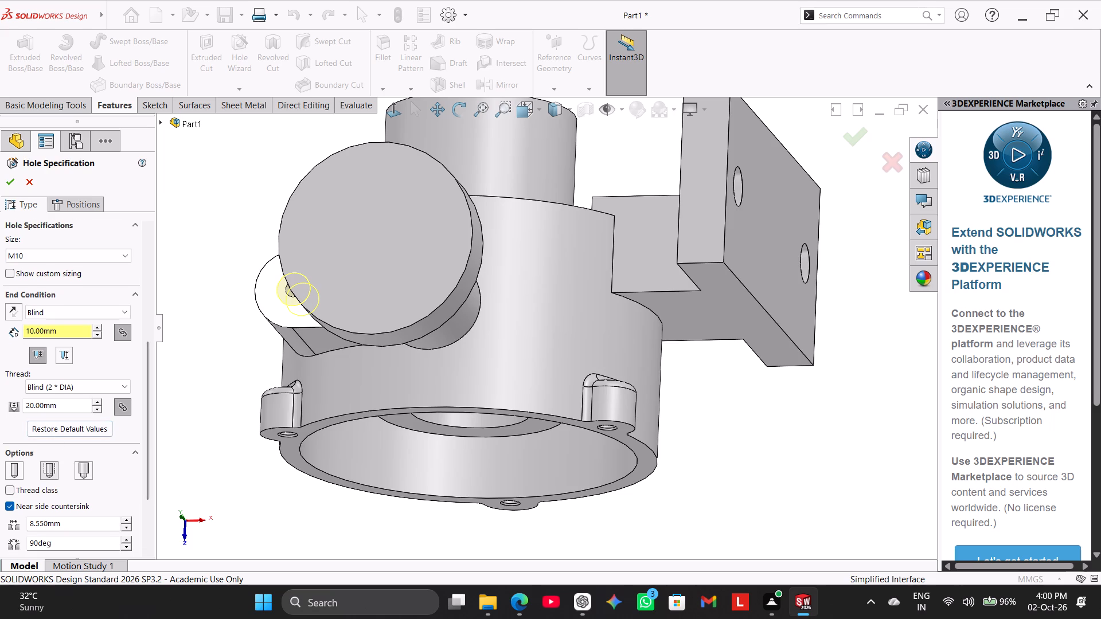
pyautogui.doubleClick(56, 410)
pyautogui.write('10')
pyautogui.press('Return')
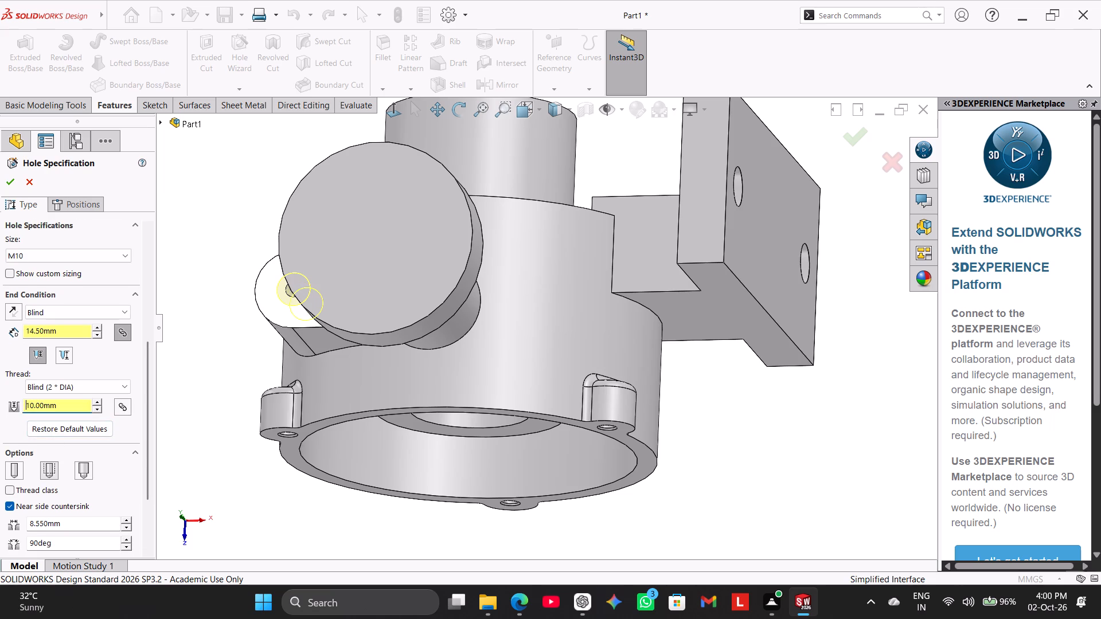
# Enable thread class 2B for the tapped hole and remove its near side countersink.
pyautogui.click(3, 485)
pyautogui.click(14, 488)
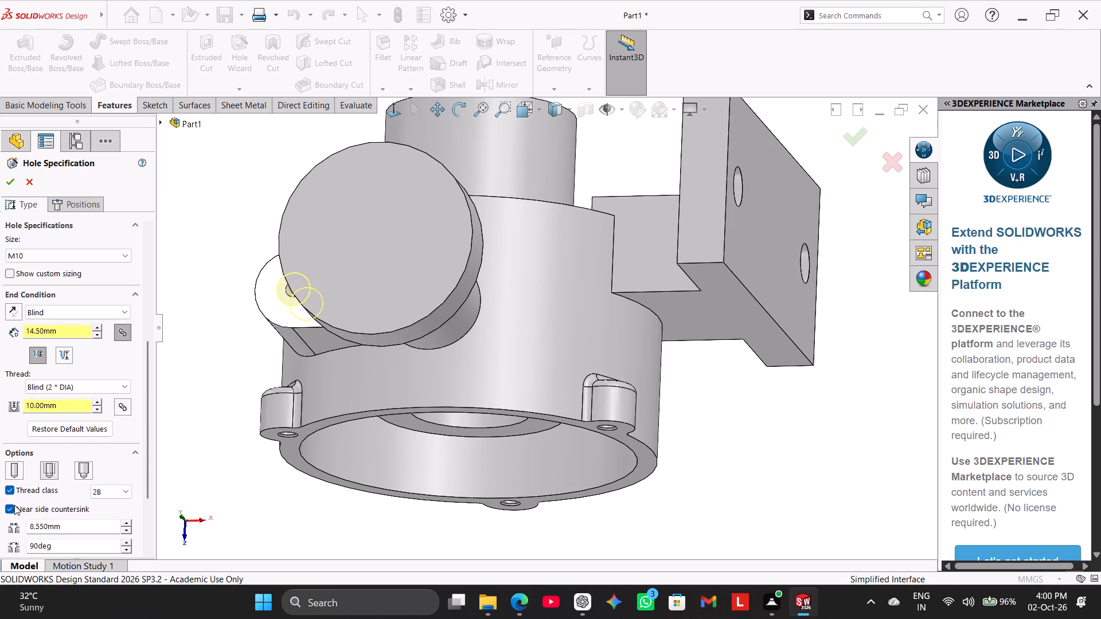
pyautogui.click(14, 511)
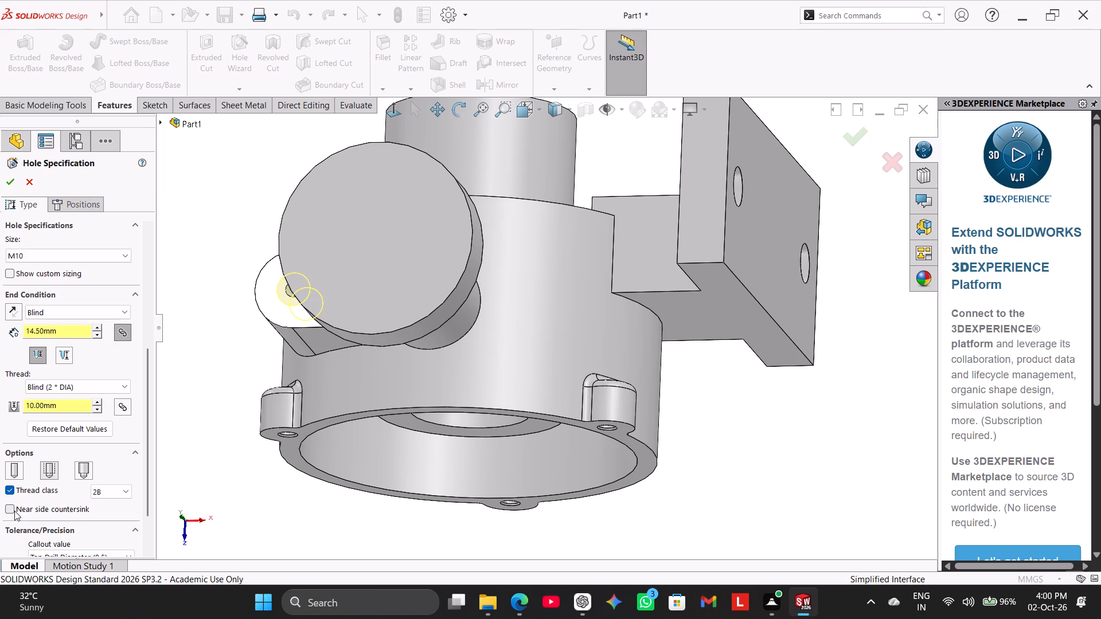
# Set the tapped hole's blind drill depth in the slot boss to 10 mm.
pyautogui.moveTo(143, 425); pyautogui.dragTo(152, 517)
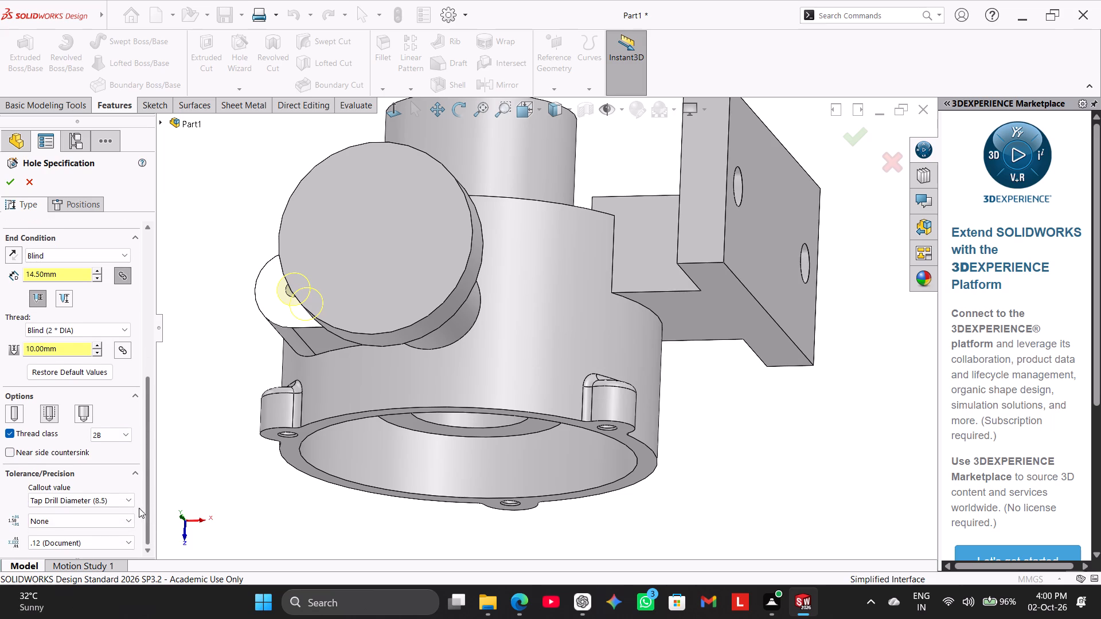
pyautogui.moveTo(206, 440); pyautogui.dragTo(233, 347, button='middle')
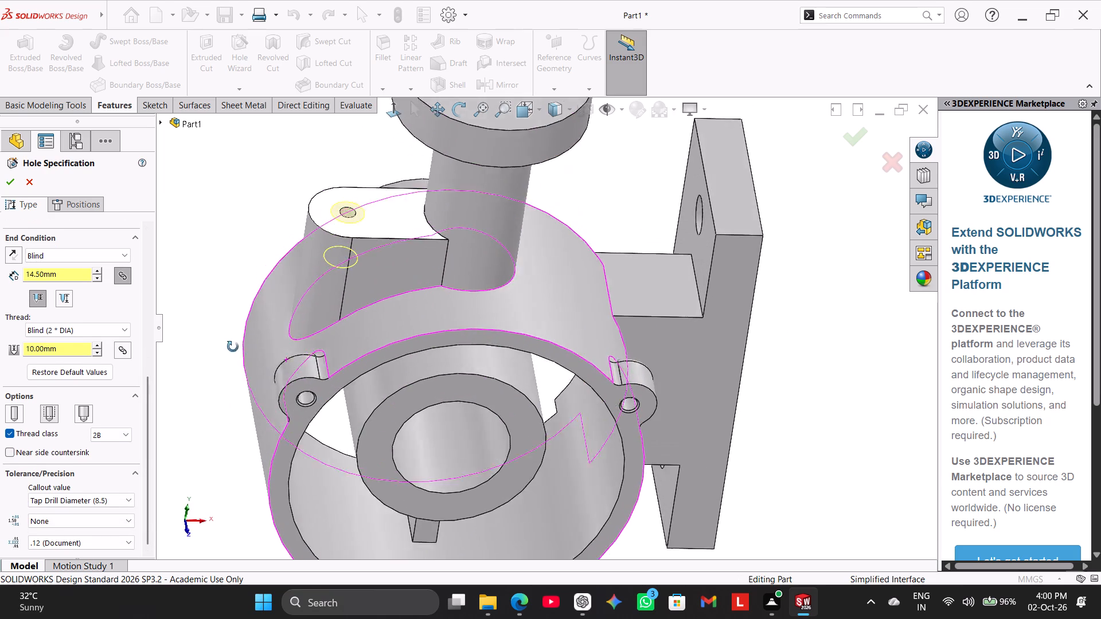
pyautogui.moveTo(233, 347); pyautogui.dragTo(228, 311, button='middle')
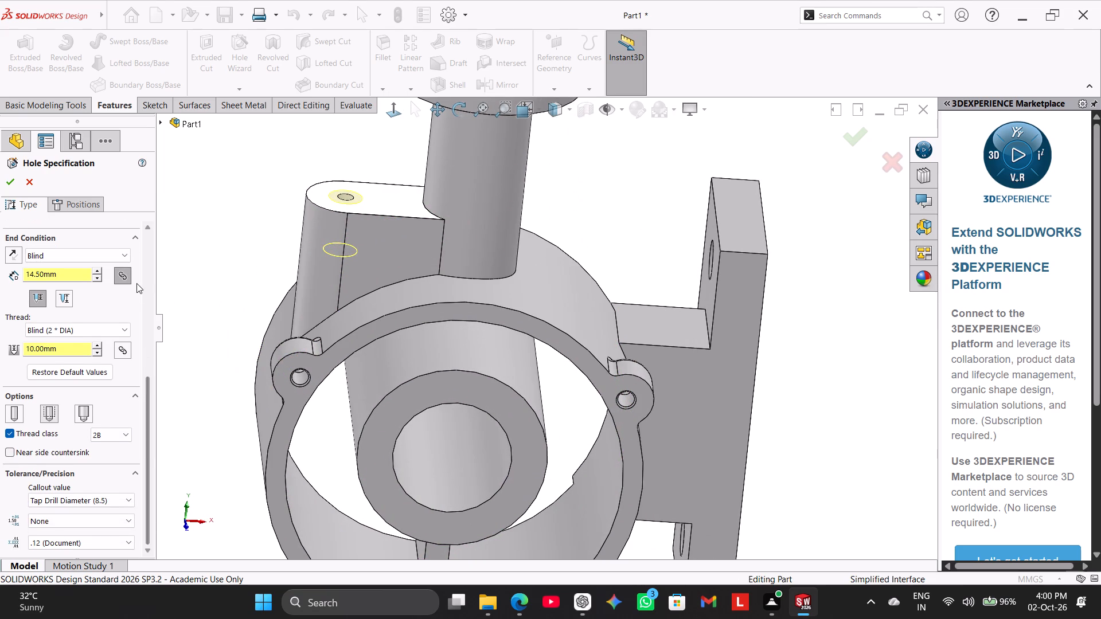
pyautogui.doubleClick(74, 274)
pyautogui.write('10')
pyautogui.press('Return')
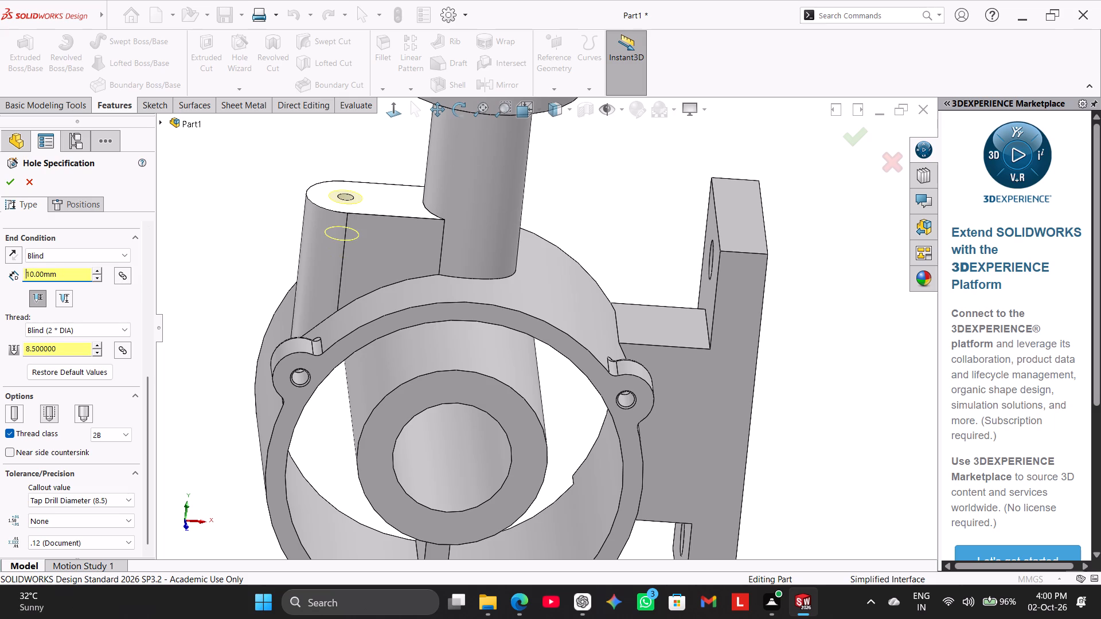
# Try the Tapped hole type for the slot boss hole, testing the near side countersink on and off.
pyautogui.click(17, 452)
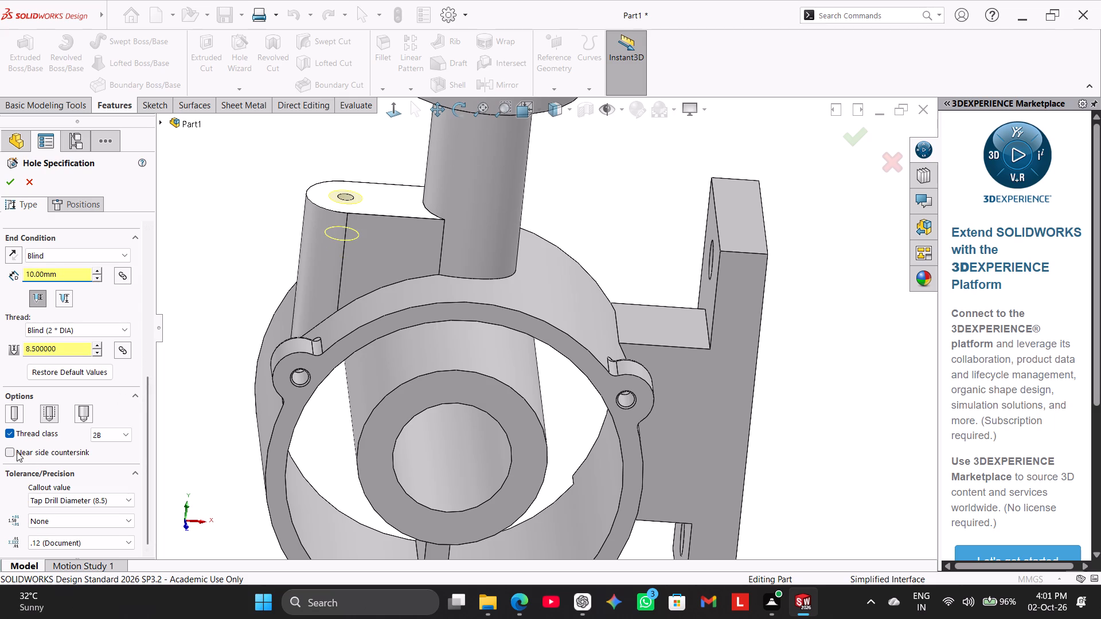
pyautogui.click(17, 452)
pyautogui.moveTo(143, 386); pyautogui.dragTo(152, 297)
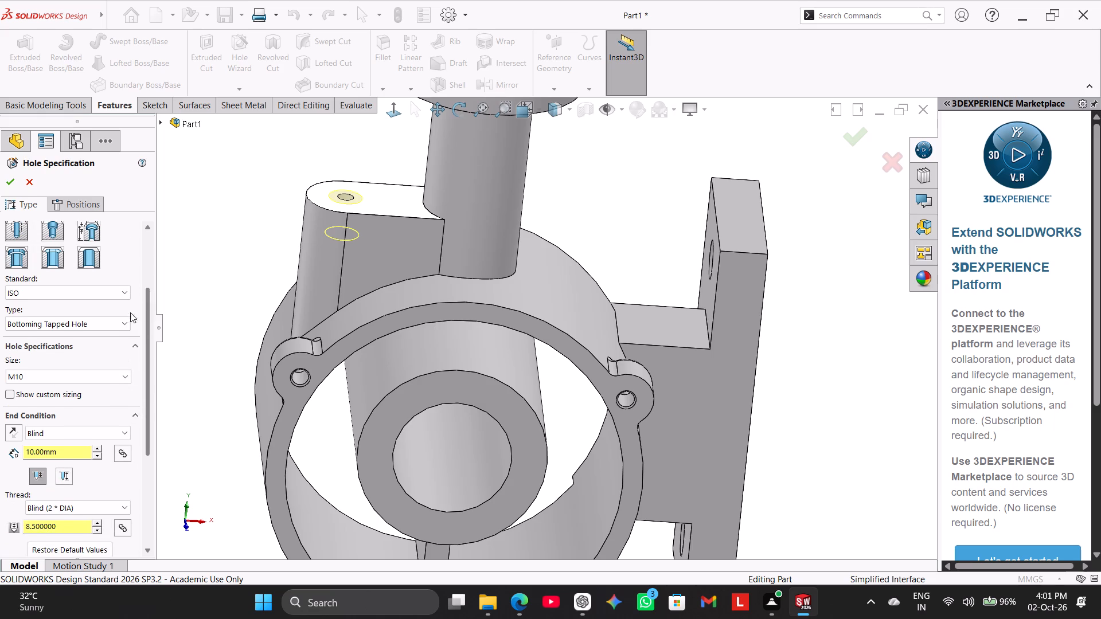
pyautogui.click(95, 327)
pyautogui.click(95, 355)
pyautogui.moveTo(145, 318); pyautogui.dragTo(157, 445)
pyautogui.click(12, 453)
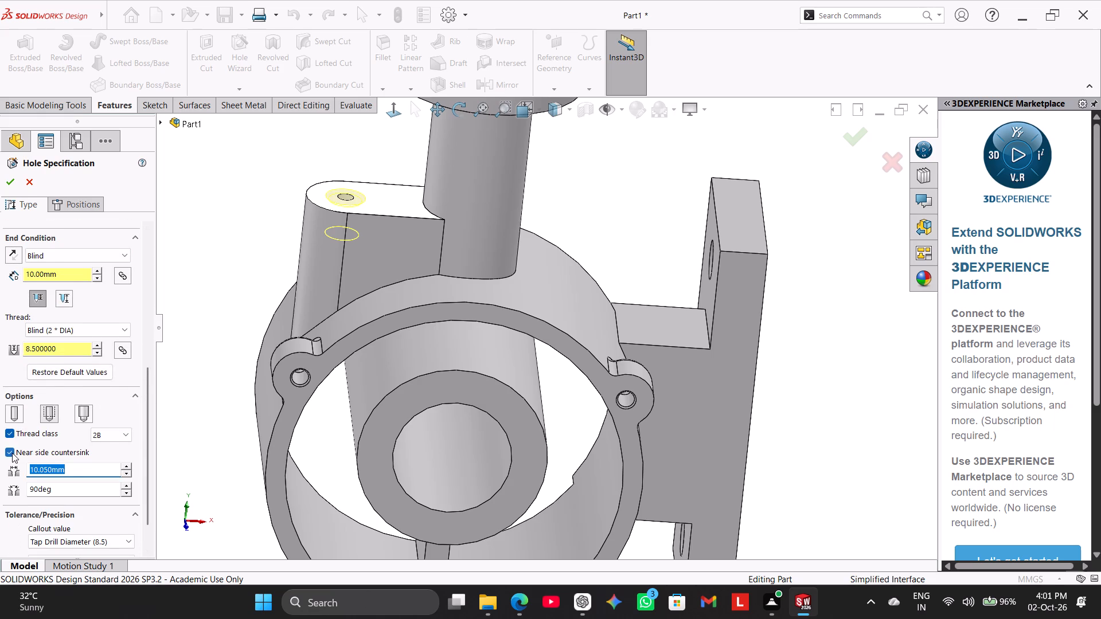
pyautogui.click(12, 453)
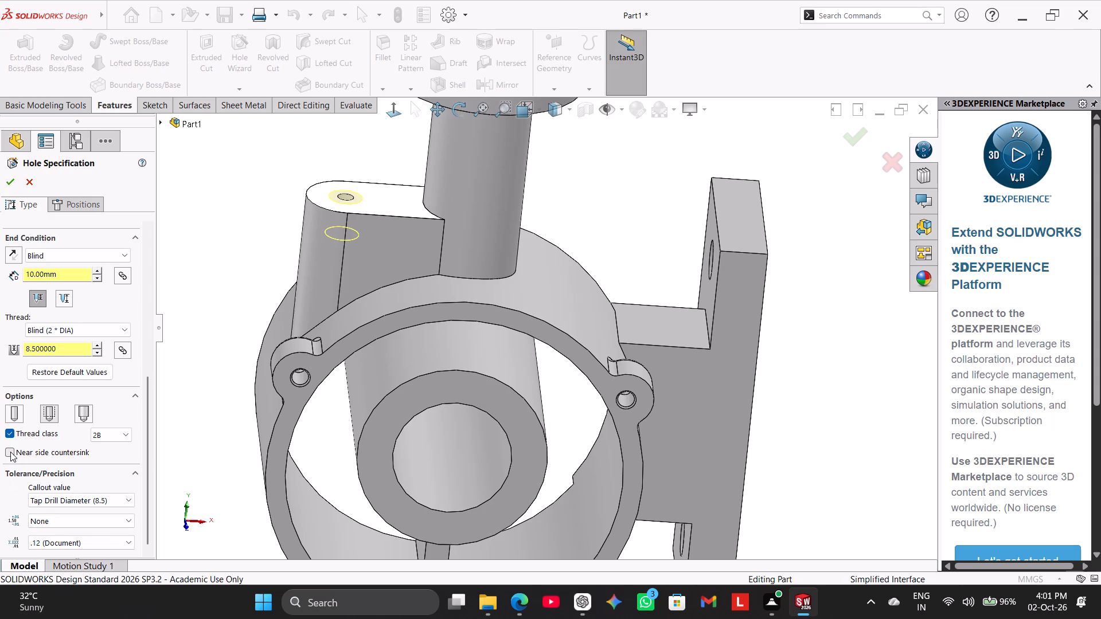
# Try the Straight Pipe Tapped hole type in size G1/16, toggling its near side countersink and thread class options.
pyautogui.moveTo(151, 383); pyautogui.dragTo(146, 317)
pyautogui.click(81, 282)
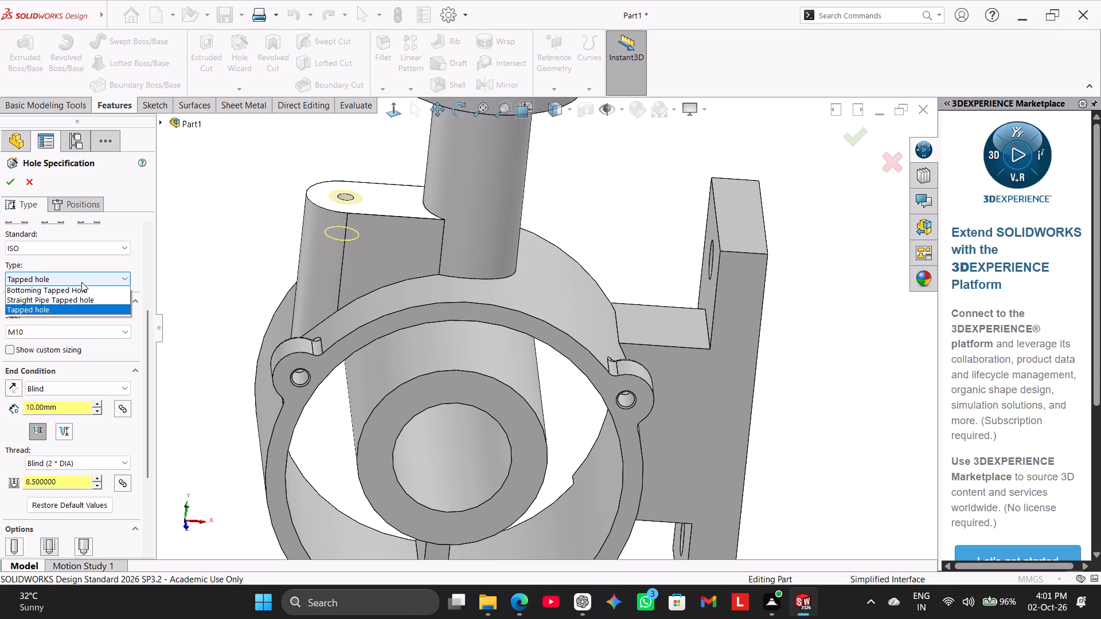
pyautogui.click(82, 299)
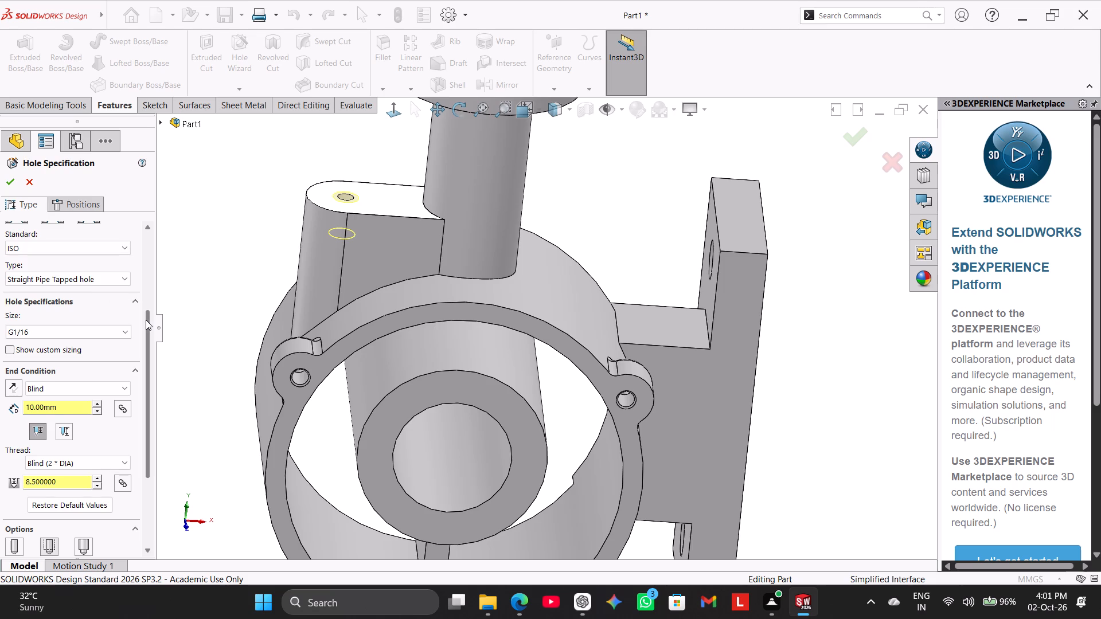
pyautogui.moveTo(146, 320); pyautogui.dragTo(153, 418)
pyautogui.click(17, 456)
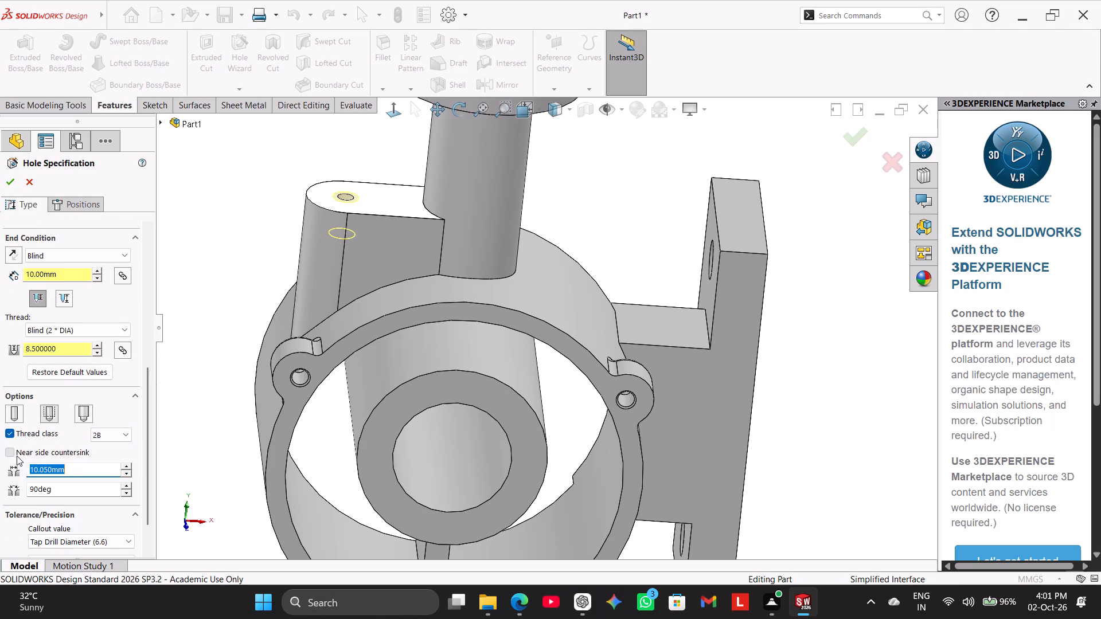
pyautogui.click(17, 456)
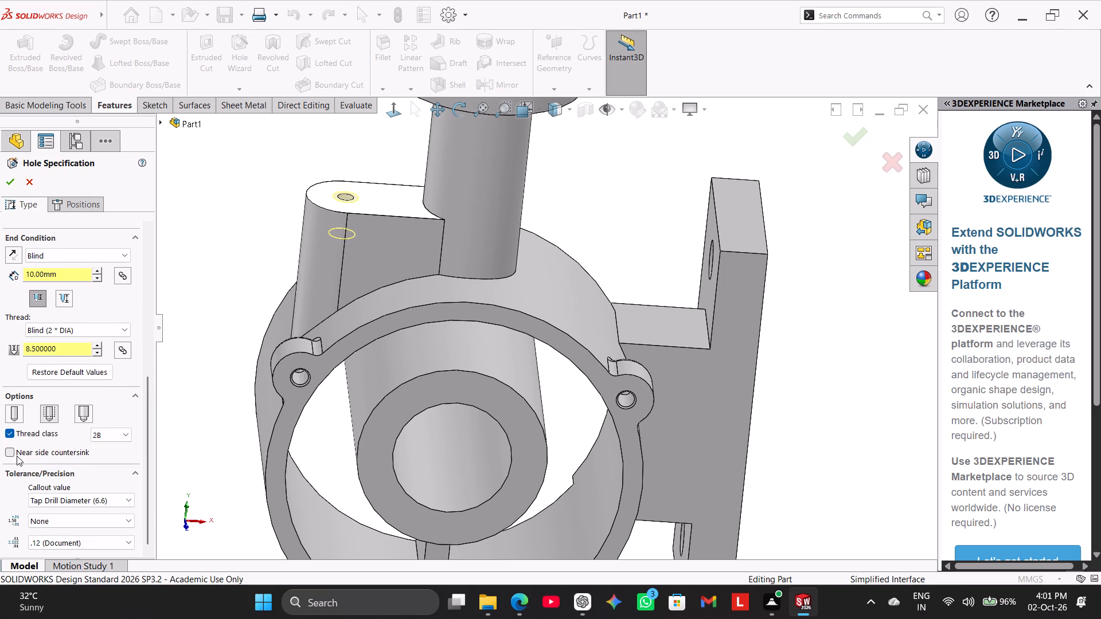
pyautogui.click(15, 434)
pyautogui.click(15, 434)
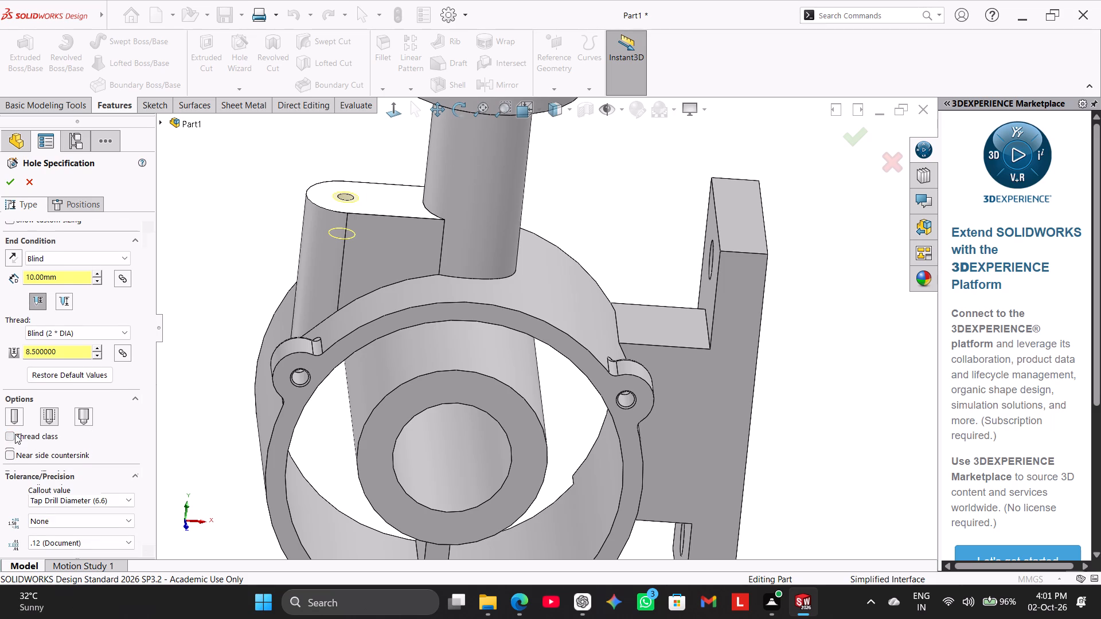
# Change the slot boss's hole to the Tapped hole type in size M10 and apply it.
pyautogui.moveTo(146, 386); pyautogui.dragTo(189, 227)
pyautogui.click(85, 428)
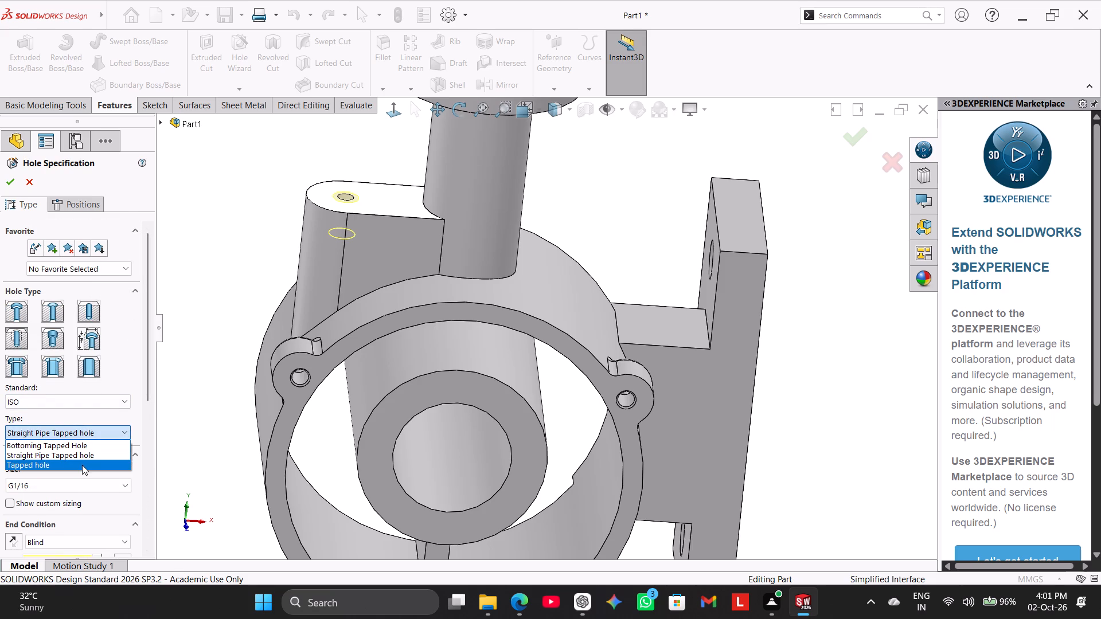
pyautogui.click(82, 465)
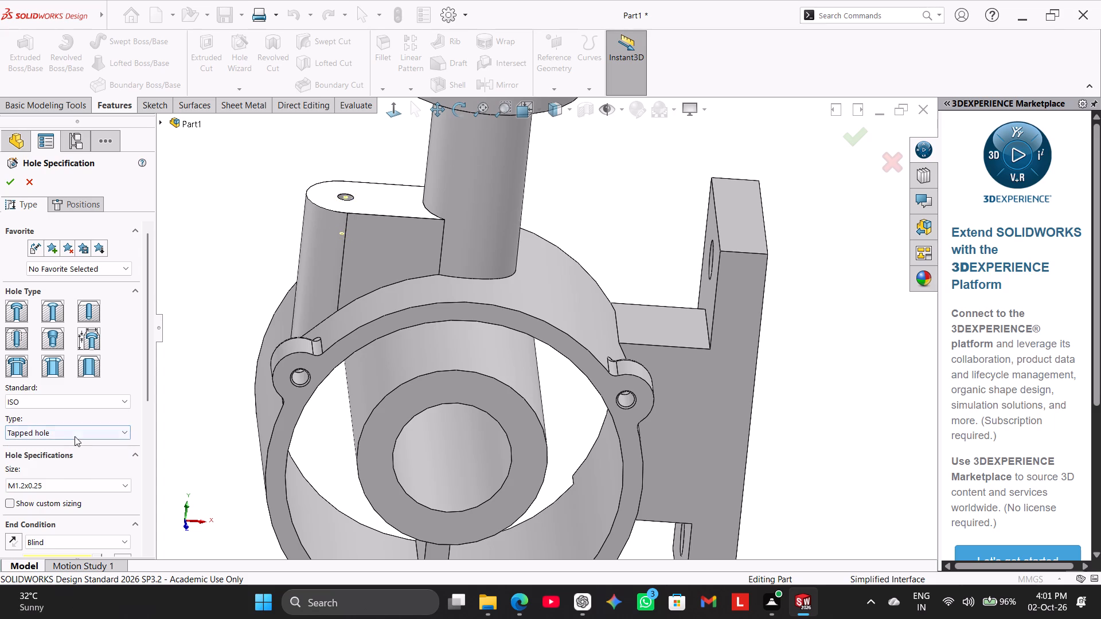
pyautogui.click(67, 486)
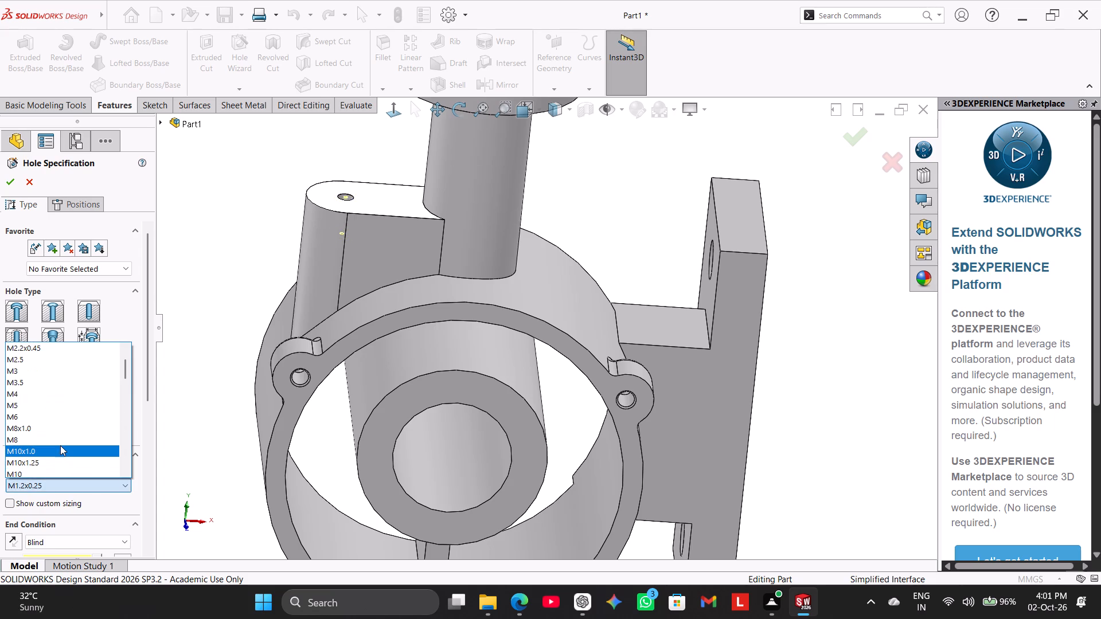
pyautogui.click(60, 473)
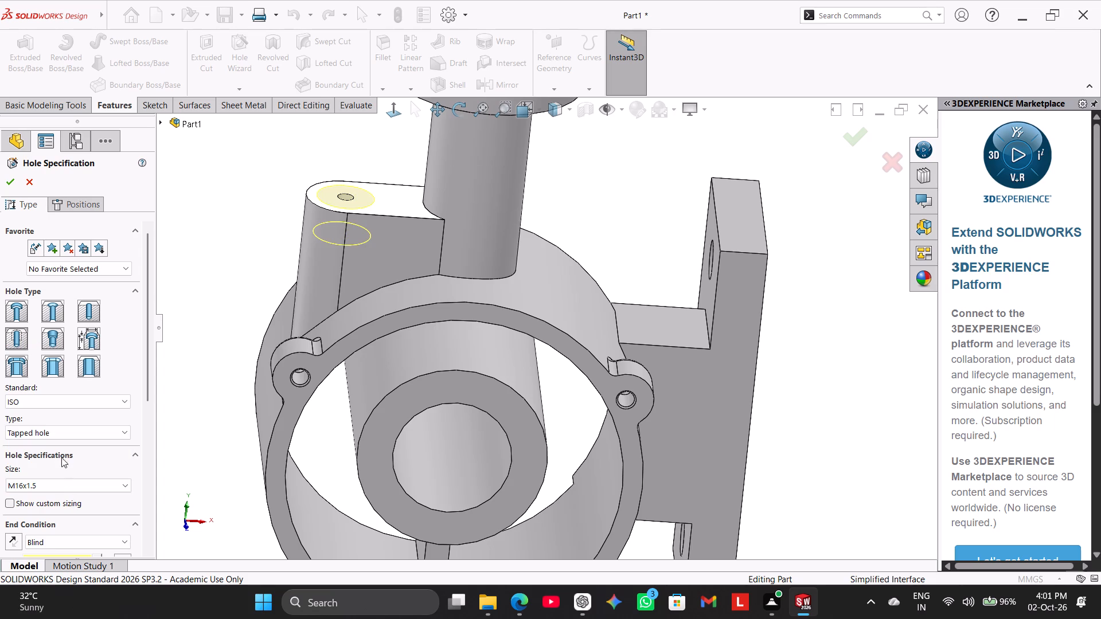
pyautogui.click(64, 488)
pyautogui.scroll(1, 57, 411)
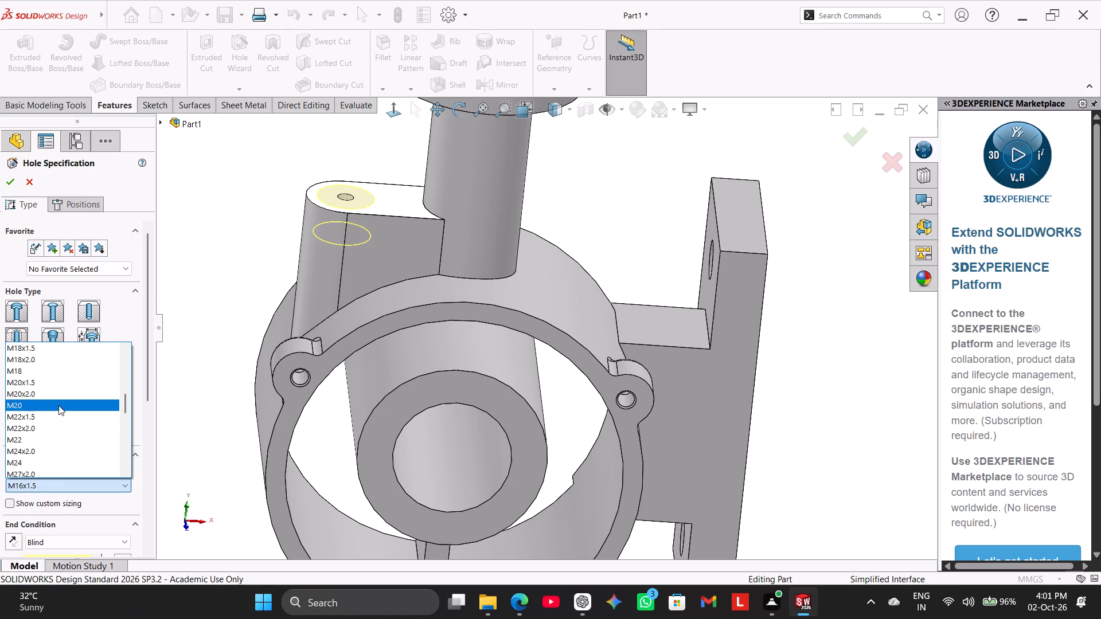
pyautogui.scroll(2, 58, 405)
pyautogui.click(52, 420)
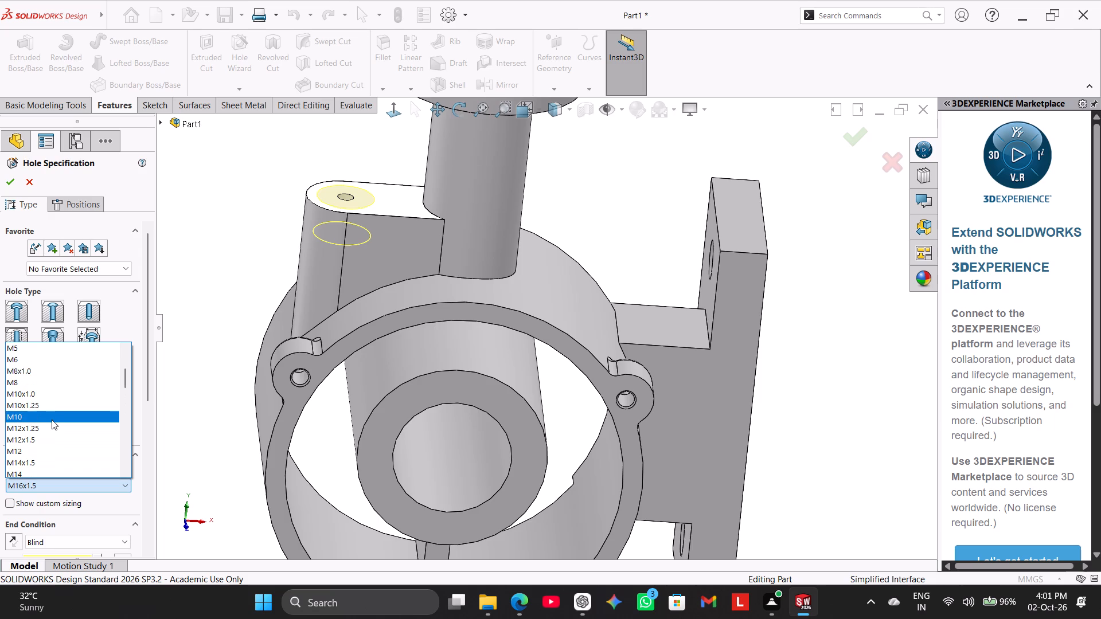
pyautogui.click(9, 186)
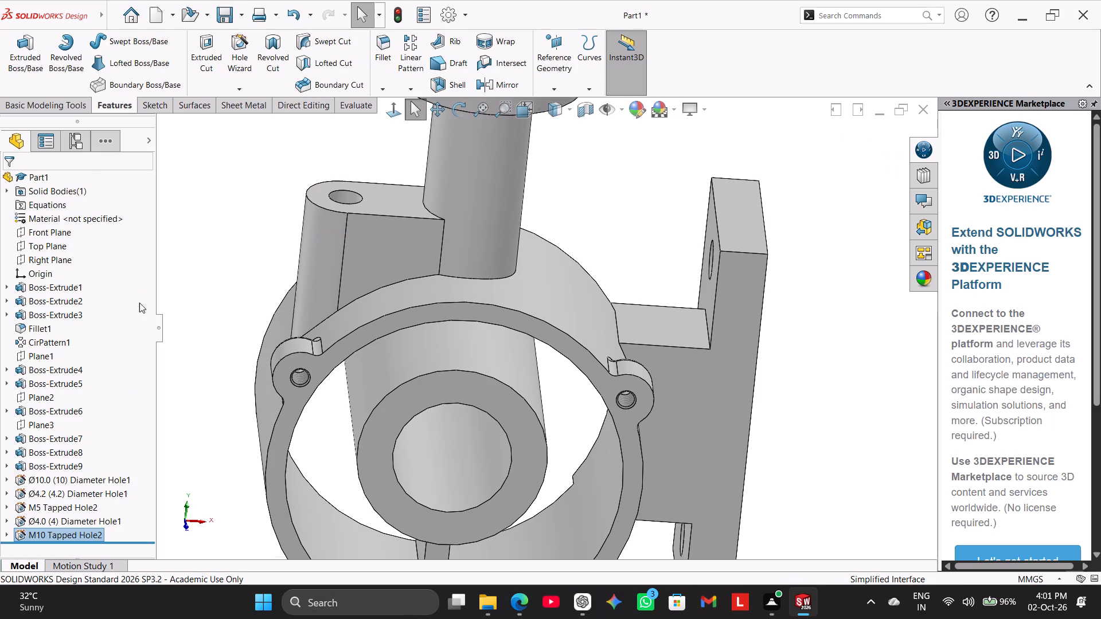
# Check the cosmetic thread display settings in the document's detailing properties.
pyautogui.click(187, 308)
pyautogui.moveTo(204, 293); pyautogui.dragTo(195, 431, button='middle')
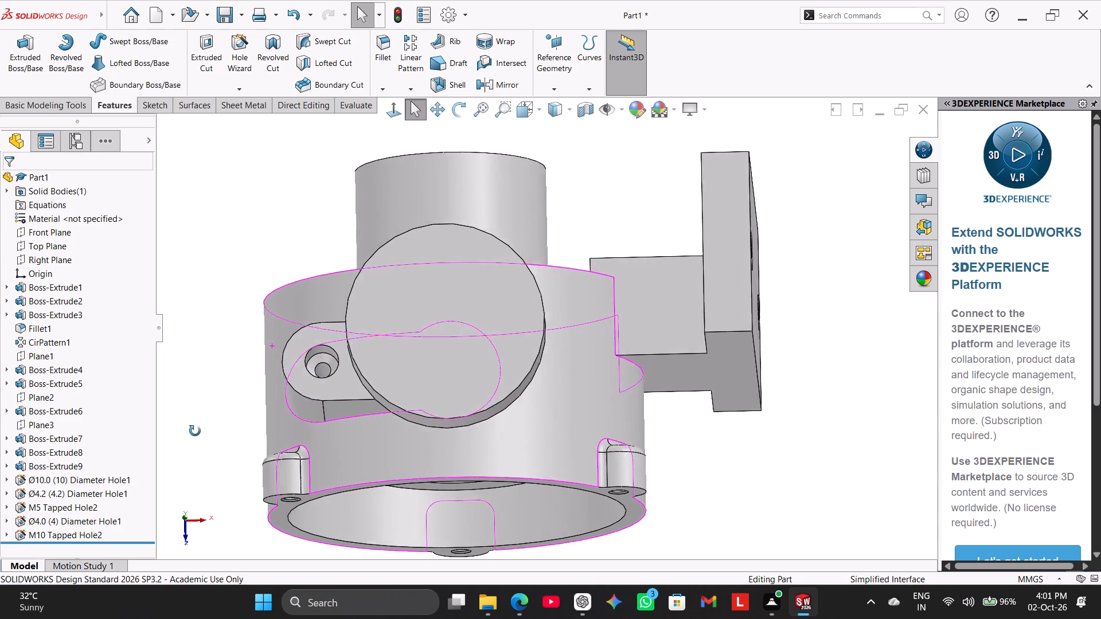
pyautogui.moveTo(195, 431); pyautogui.dragTo(186, 391, button='middle')
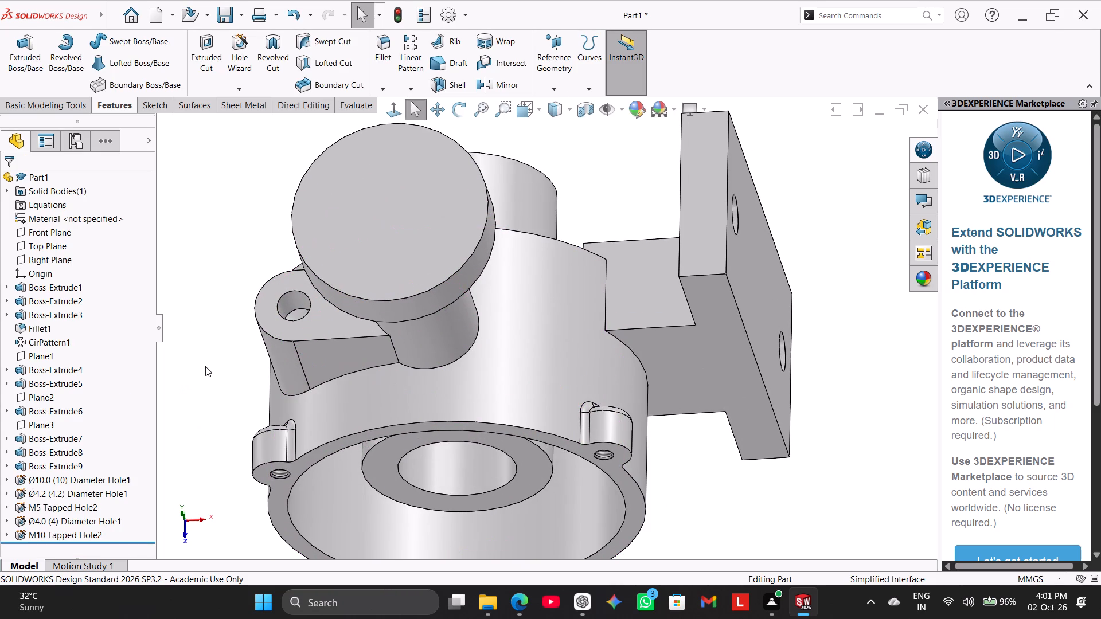
pyautogui.click(439, 14)
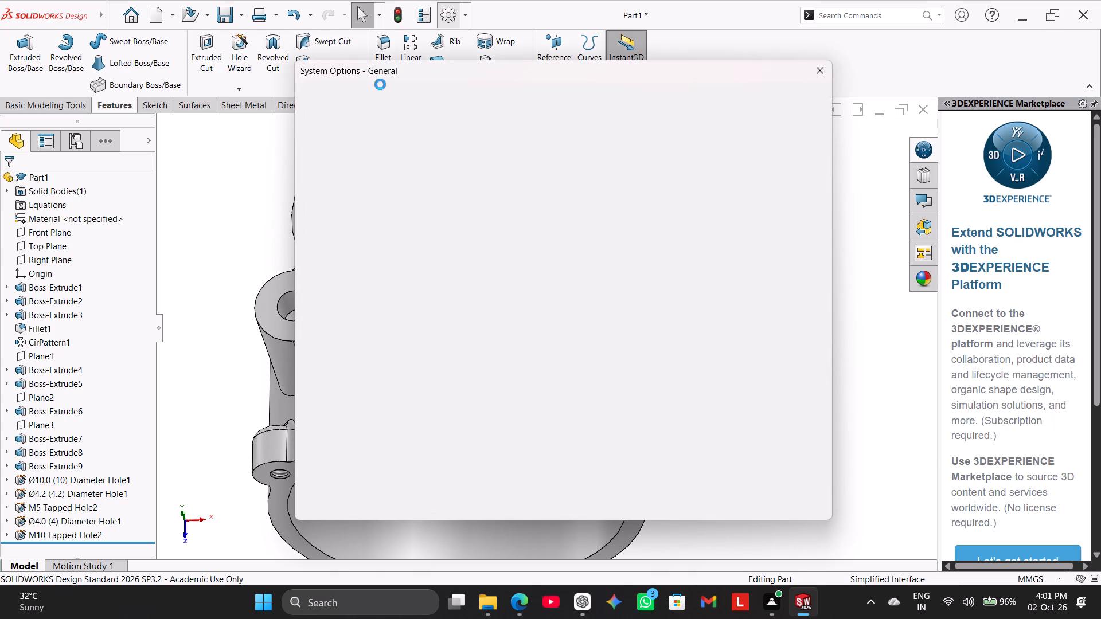
pyautogui.click(389, 96)
pyautogui.click(325, 185)
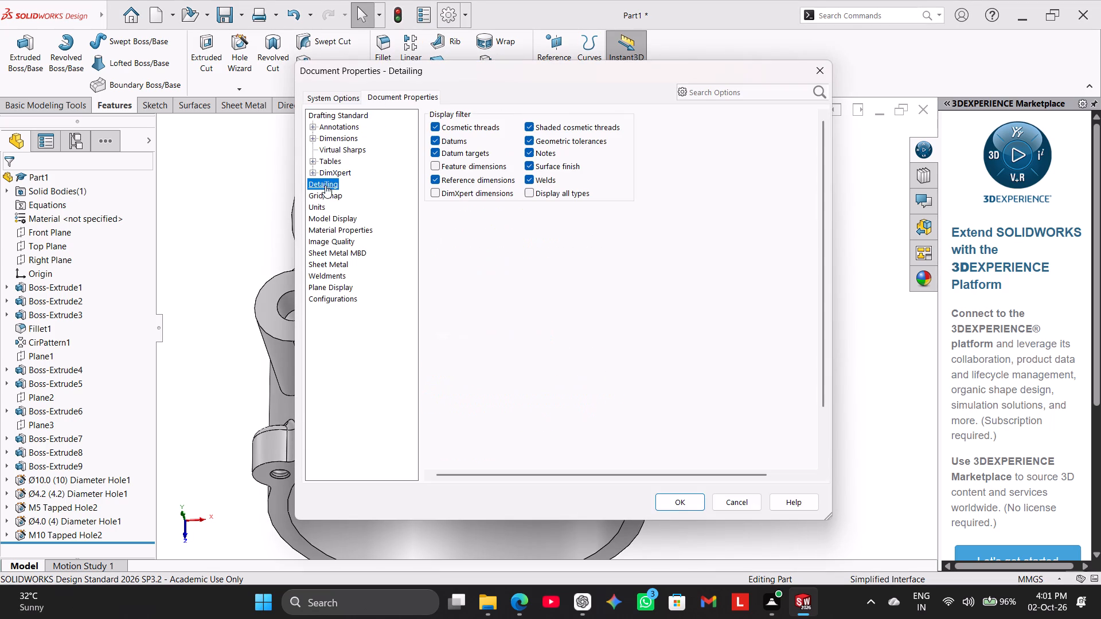
pyautogui.click(659, 499)
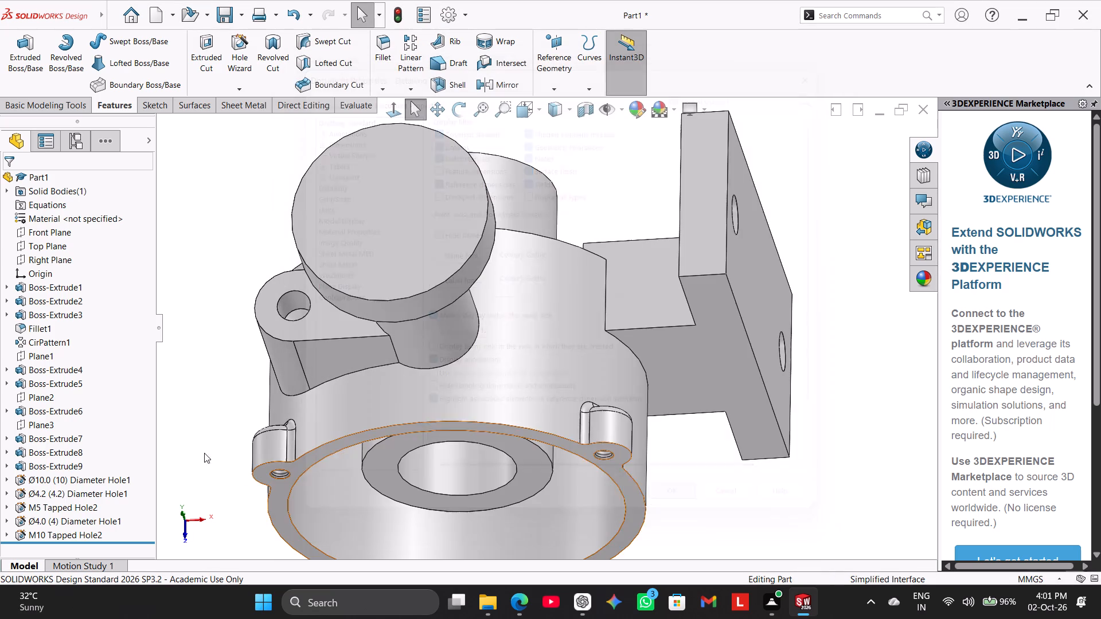
# Change the slot boss's M10 hole to the Bottoming Tapped Hole type.
pyautogui.rightClick(65, 536)
pyautogui.click(78, 337)
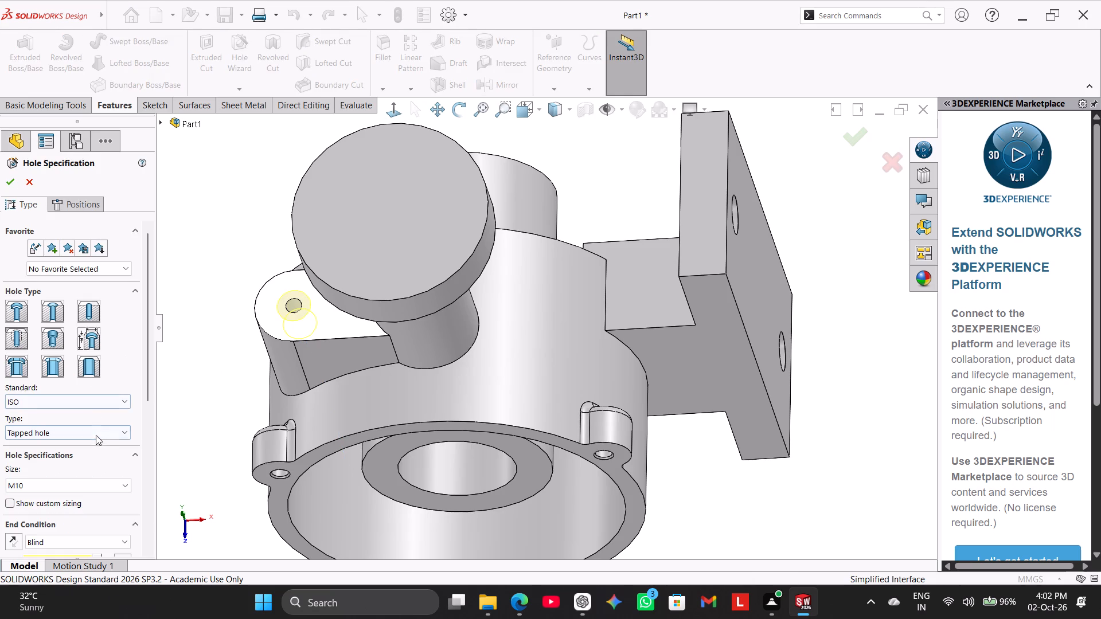
pyautogui.click(96, 436)
pyautogui.click(92, 446)
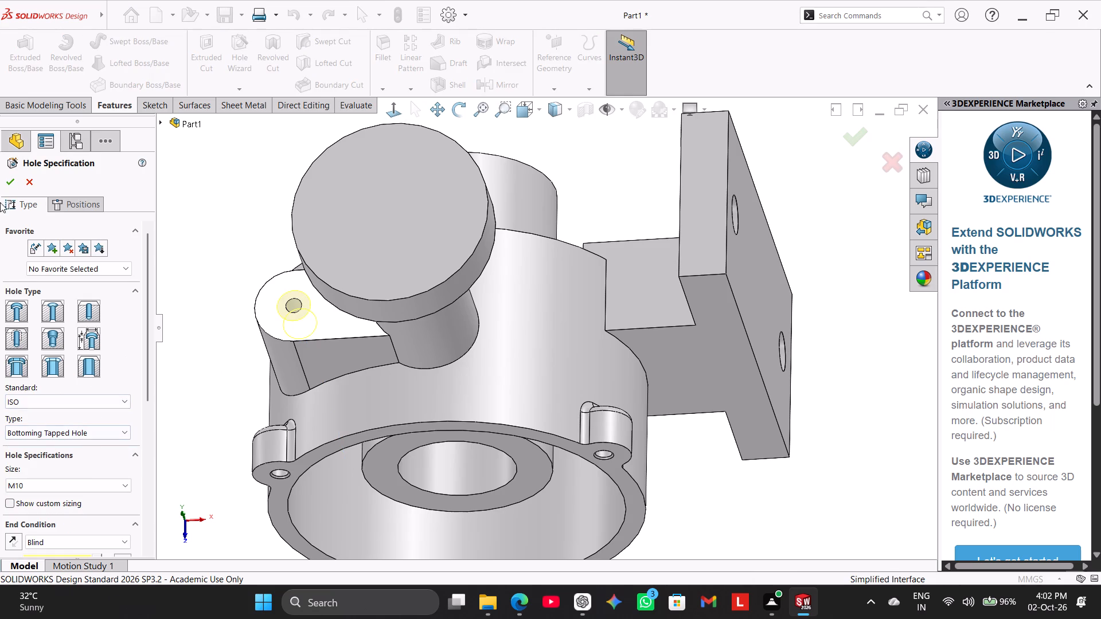
pyautogui.click(7, 185)
pyautogui.click(174, 339)
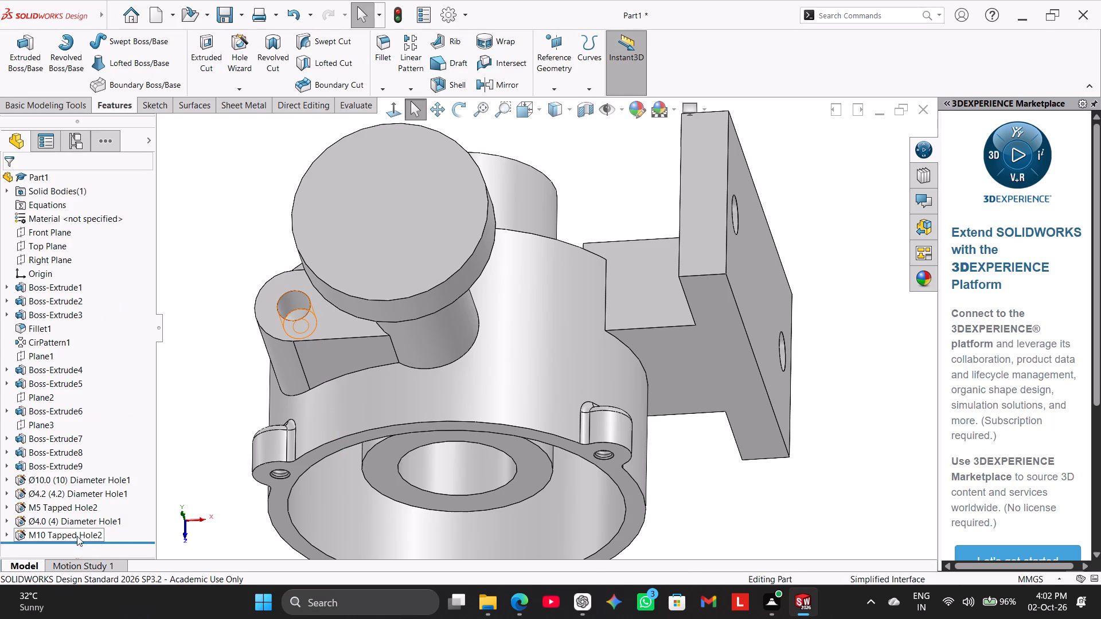
# Set the thread depth of the slot boss's M10 tapped hole to 10 mm.
pyautogui.rightClick(77, 536)
pyautogui.click(95, 331)
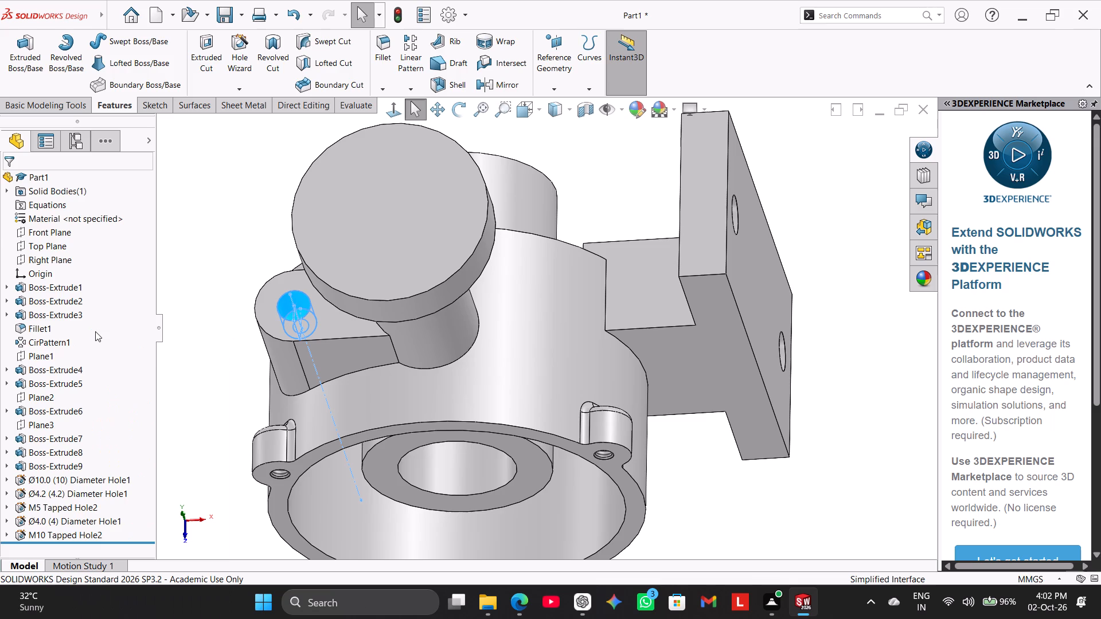
pyautogui.moveTo(149, 375); pyautogui.dragTo(151, 382)
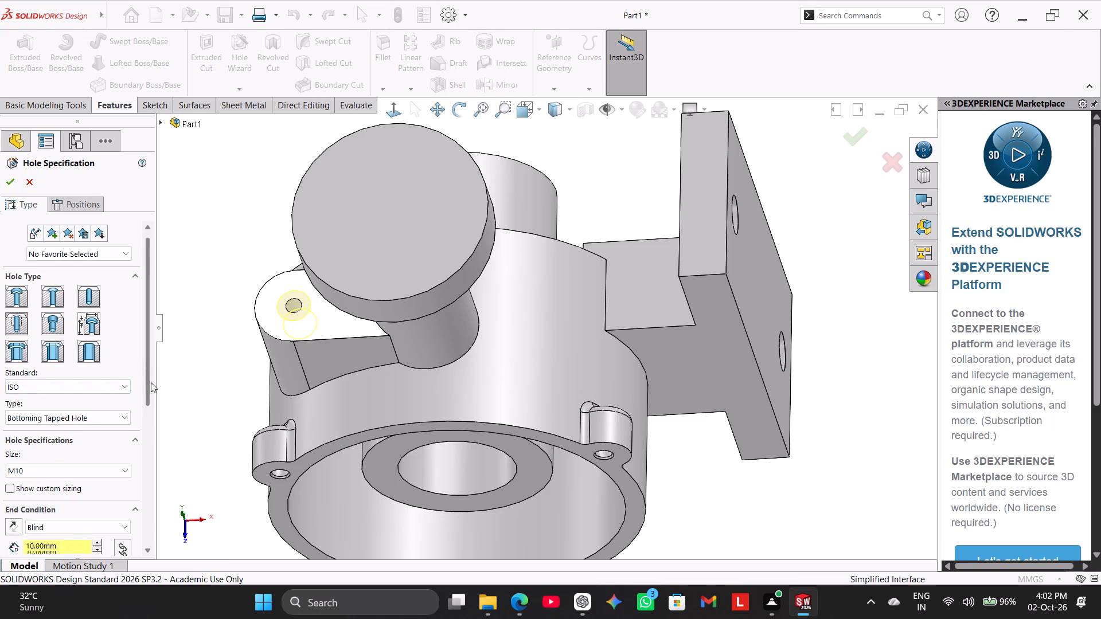
pyautogui.moveTo(151, 382); pyautogui.dragTo(154, 530)
pyautogui.doubleClick(56, 350)
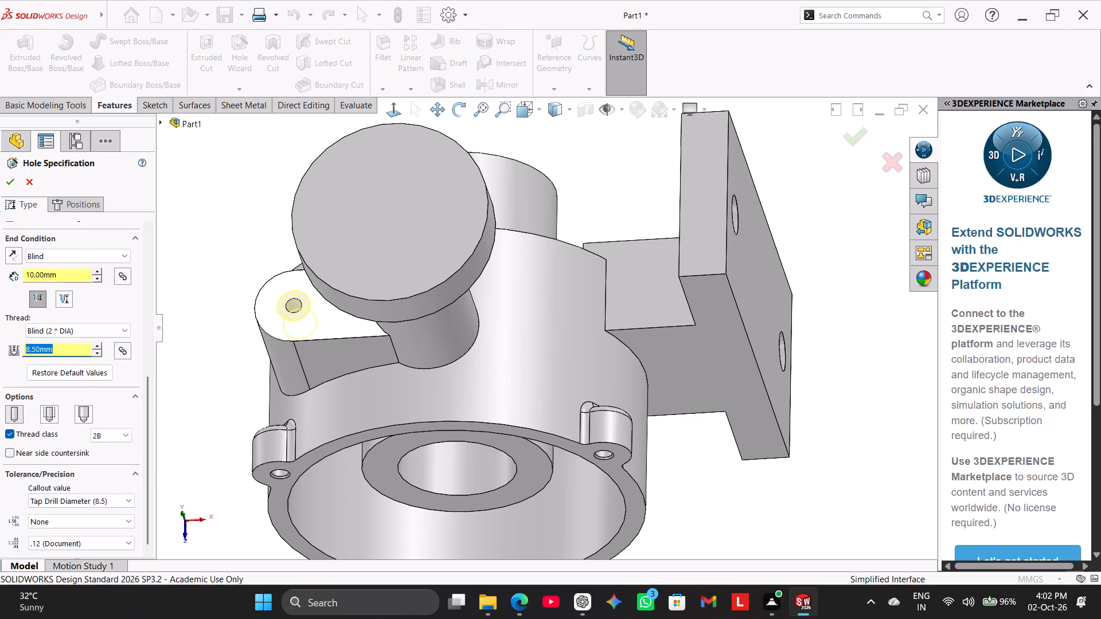
pyautogui.write('10')
pyautogui.press('Return')
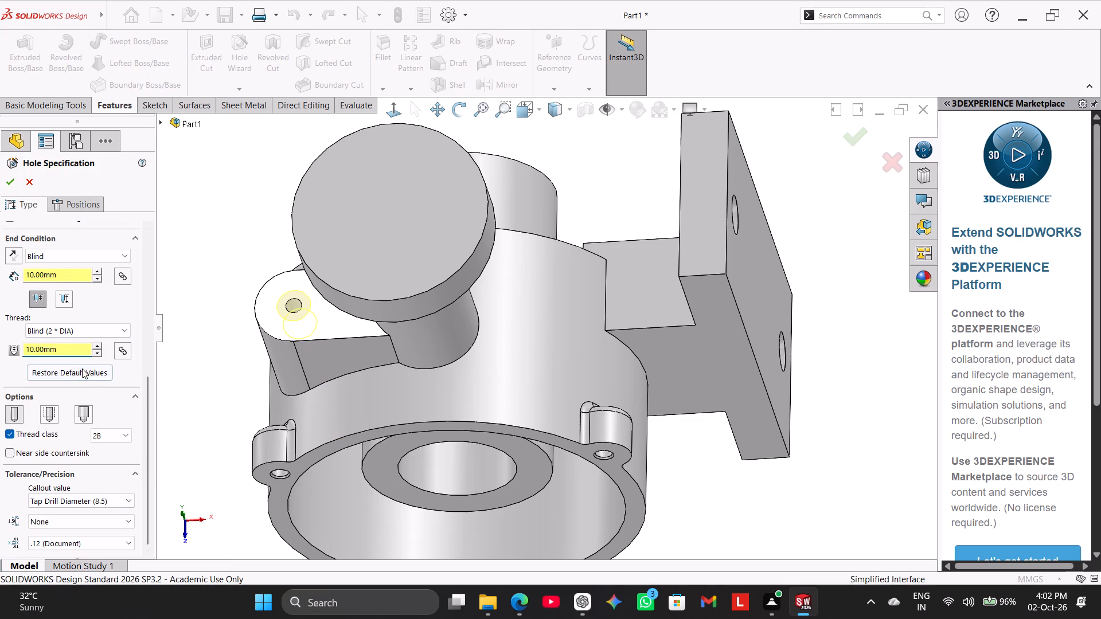
# Give the M10 tapped hole a cosmetic thread with thread callout, leaving the near side countersink off.
pyautogui.click(49, 415)
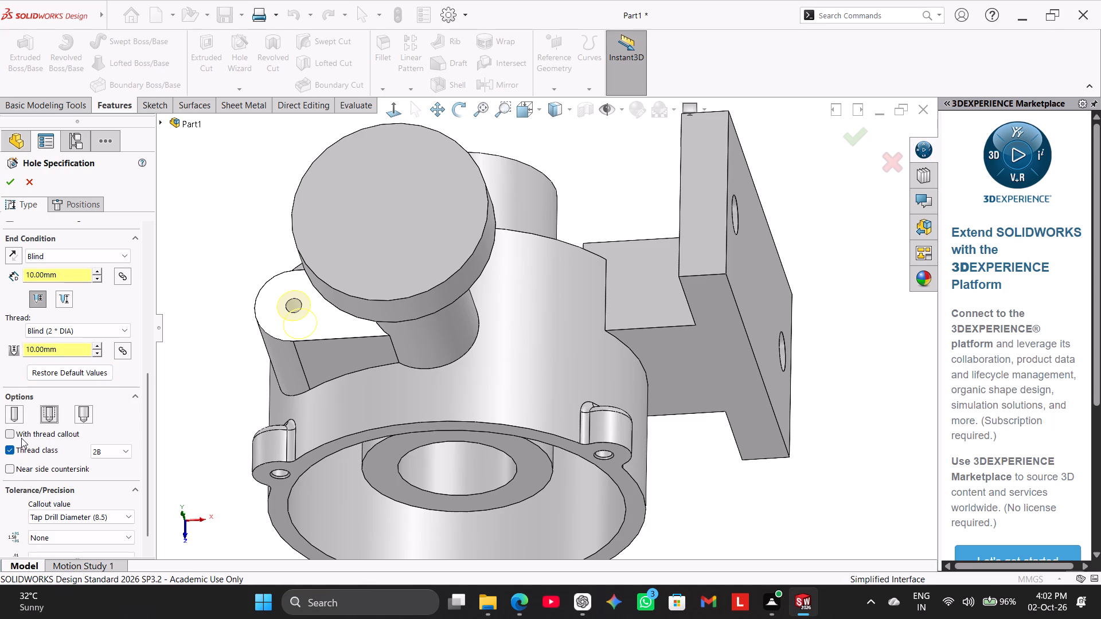
pyautogui.click(21, 438)
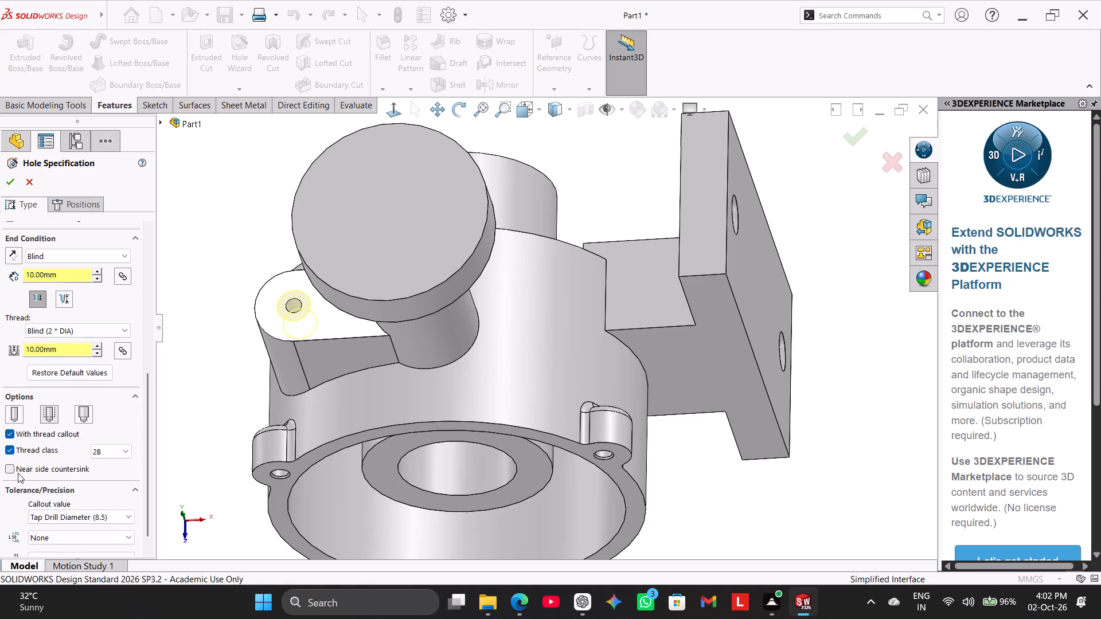
pyautogui.click(18, 473)
pyautogui.click(18, 473)
pyautogui.click(8, 180)
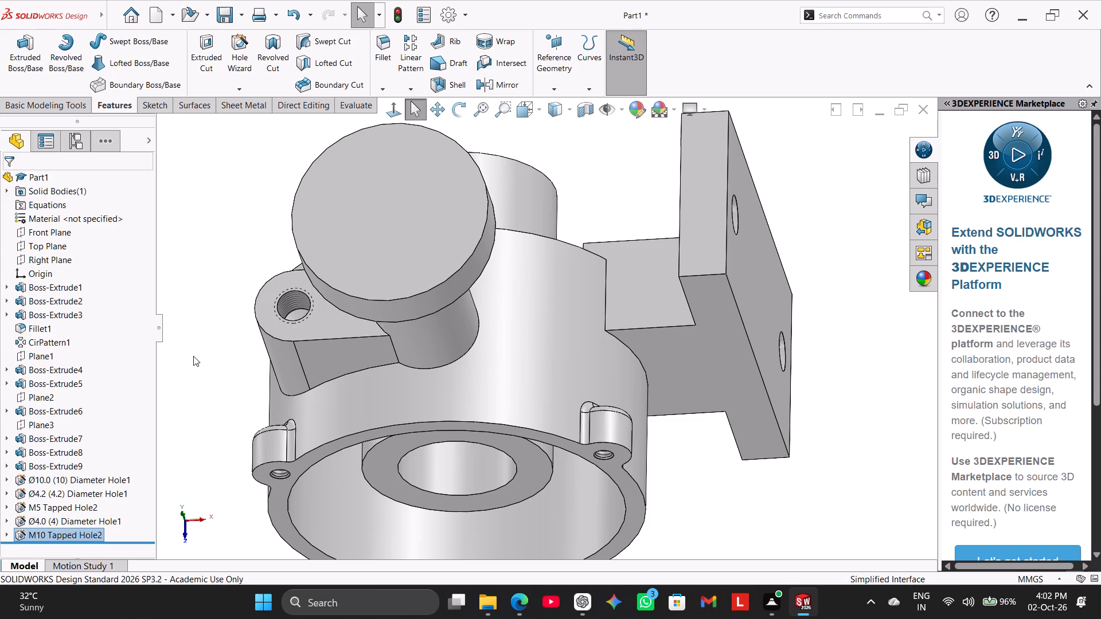
pyautogui.click(194, 356)
# Section the part parallel to the Front Plane to examine the slot boss's tapped hole and its thread.
pyautogui.moveTo(202, 367); pyautogui.dragTo(212, 405, button='middle')
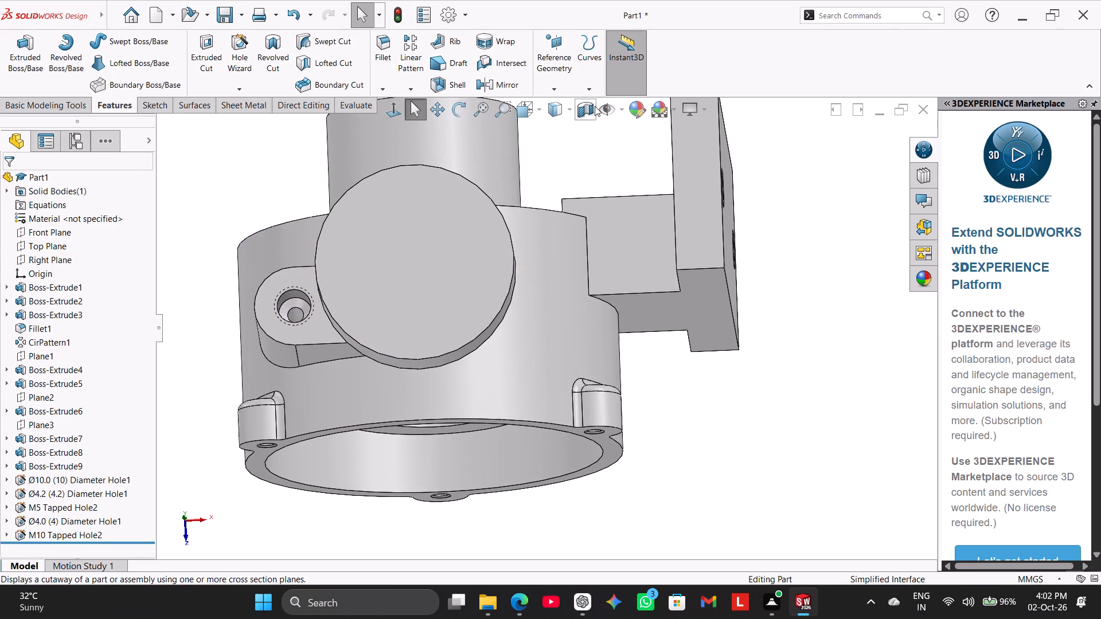
pyautogui.click(595, 106)
pyautogui.moveTo(316, 308); pyautogui.dragTo(317, 194, button='middle')
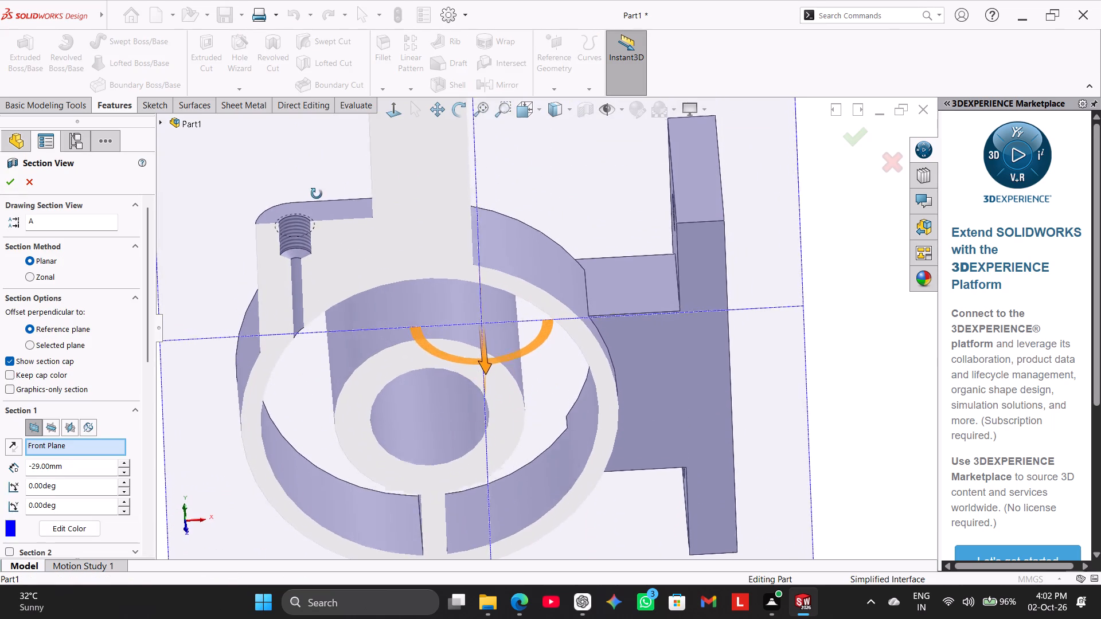
pyautogui.moveTo(317, 194); pyautogui.dragTo(318, 158, button='middle')
pyautogui.middleClick(329, 248)
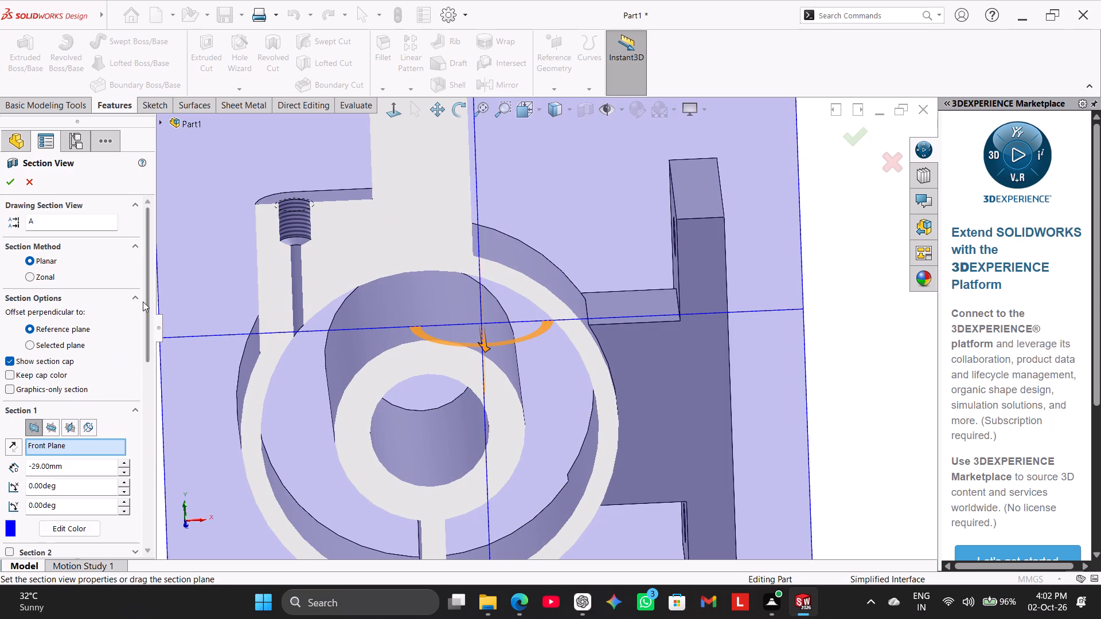
pyautogui.moveTo(143, 301); pyautogui.dragTo(146, 234)
pyautogui.moveTo(155, 289); pyautogui.dragTo(159, 267)
pyautogui.click(8, 188)
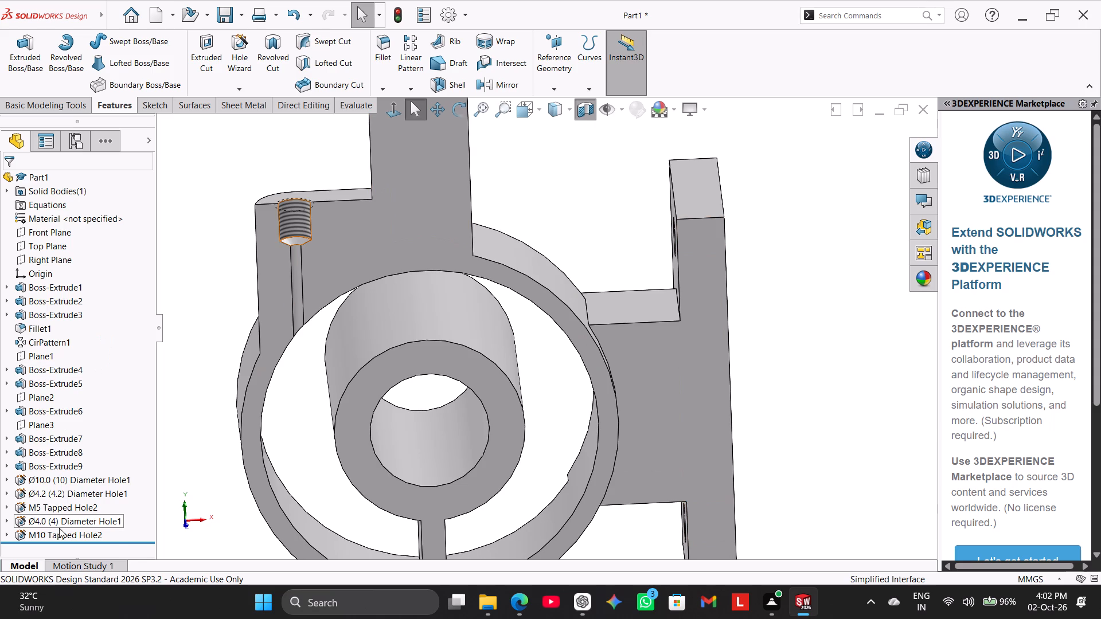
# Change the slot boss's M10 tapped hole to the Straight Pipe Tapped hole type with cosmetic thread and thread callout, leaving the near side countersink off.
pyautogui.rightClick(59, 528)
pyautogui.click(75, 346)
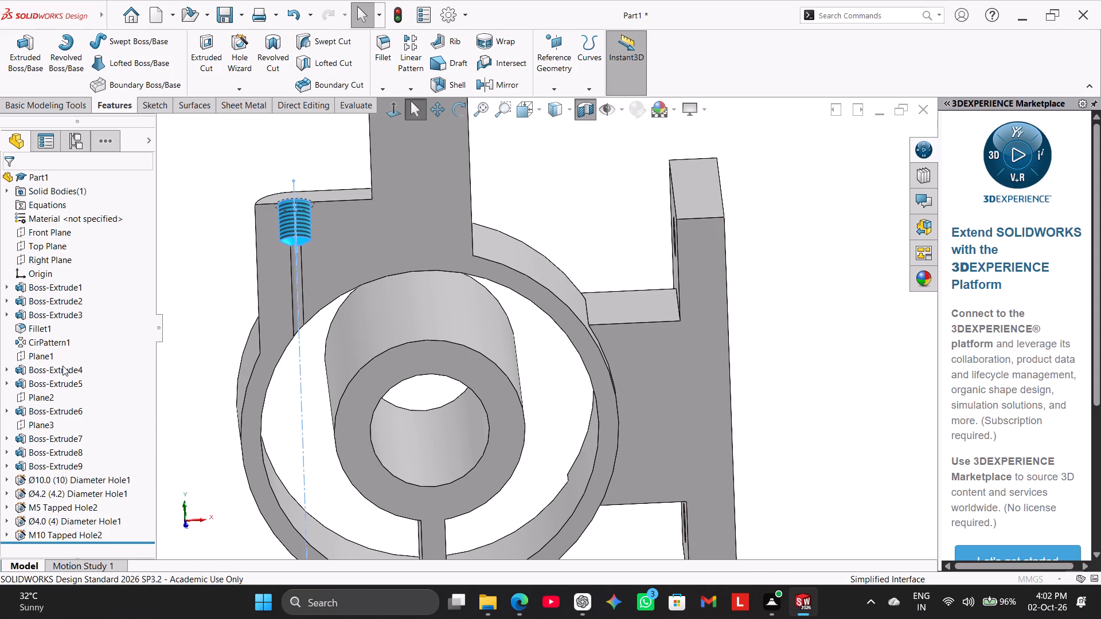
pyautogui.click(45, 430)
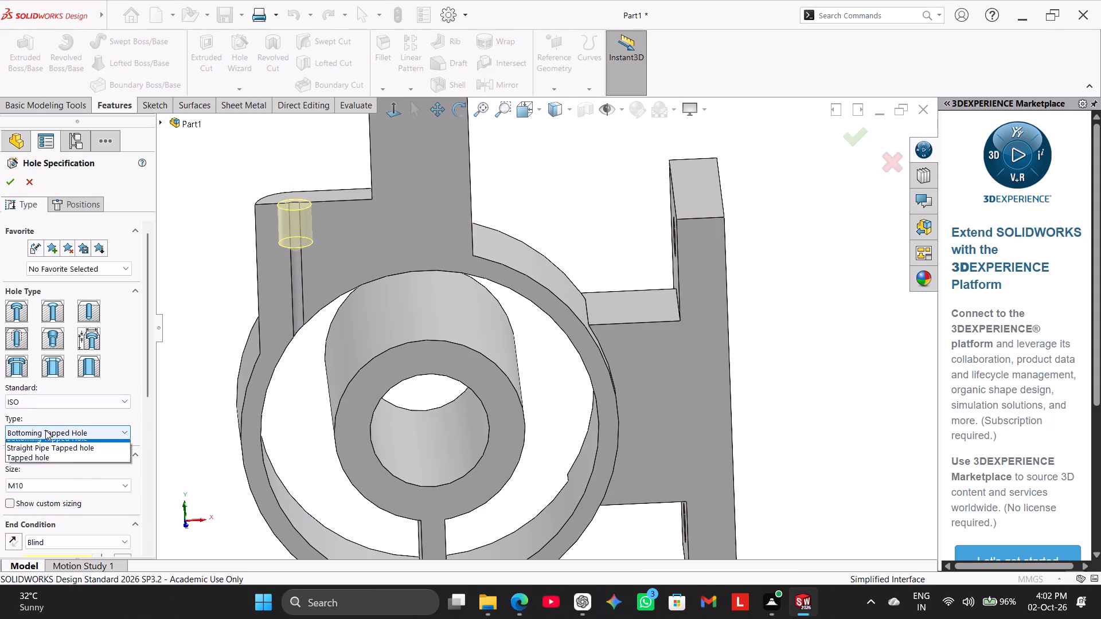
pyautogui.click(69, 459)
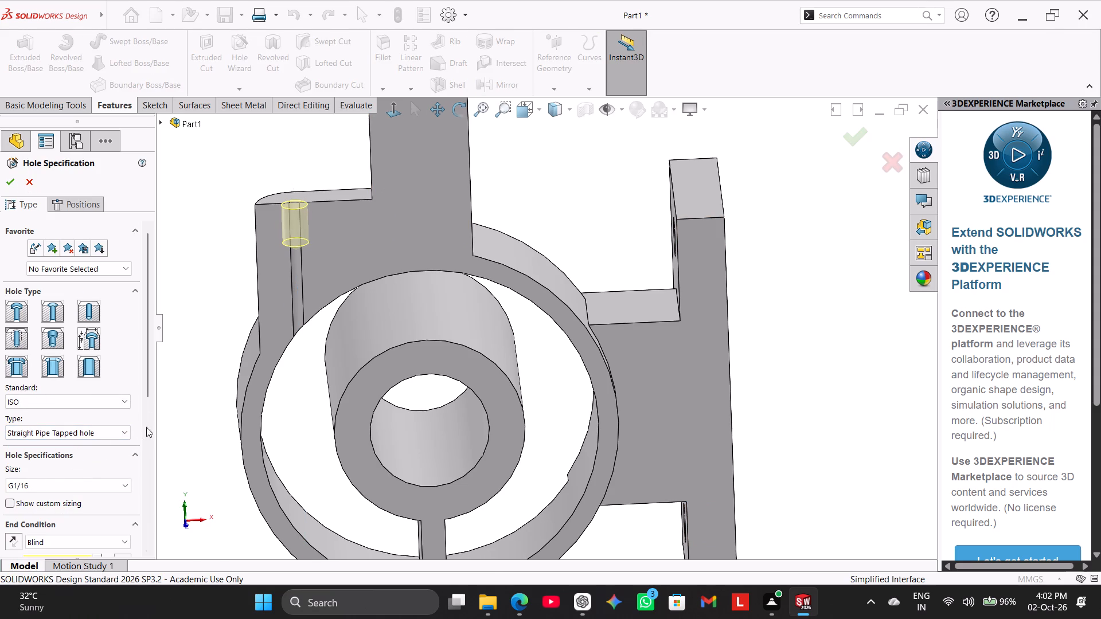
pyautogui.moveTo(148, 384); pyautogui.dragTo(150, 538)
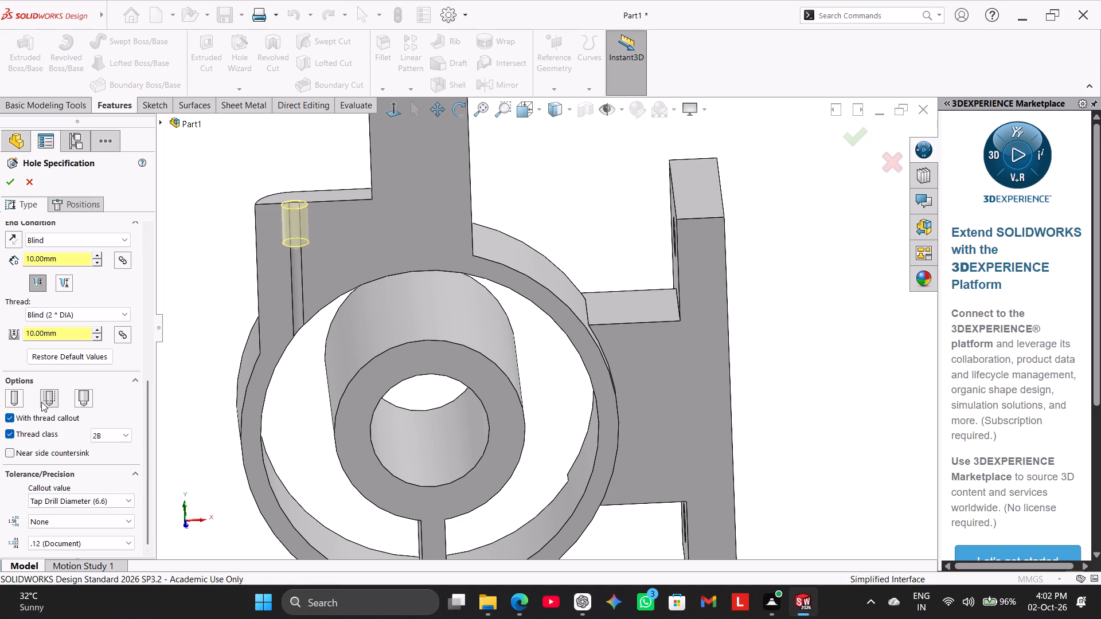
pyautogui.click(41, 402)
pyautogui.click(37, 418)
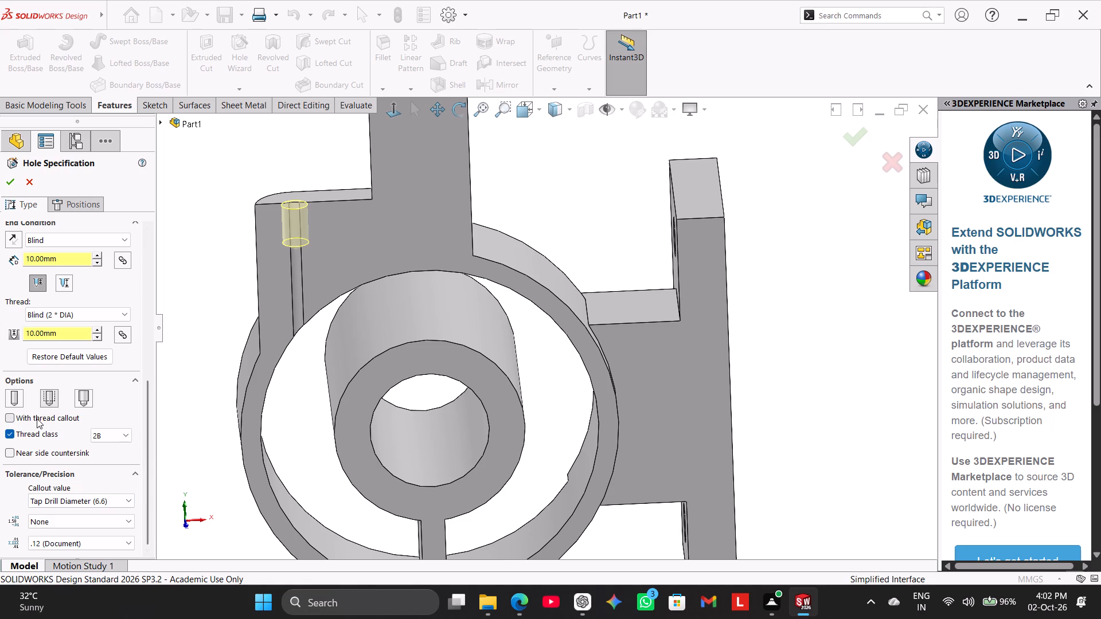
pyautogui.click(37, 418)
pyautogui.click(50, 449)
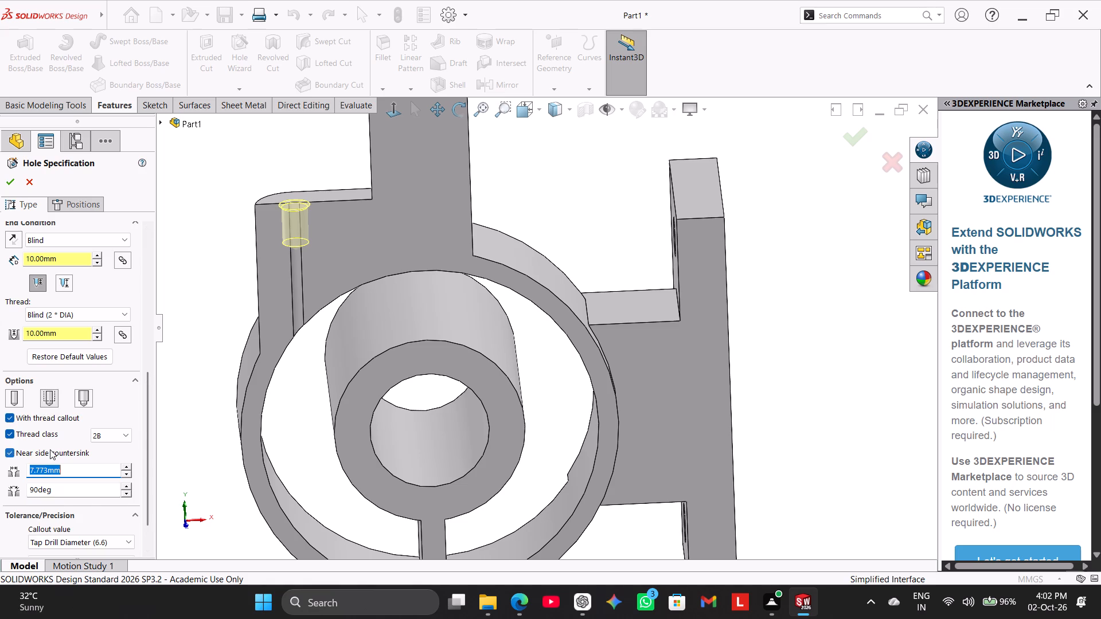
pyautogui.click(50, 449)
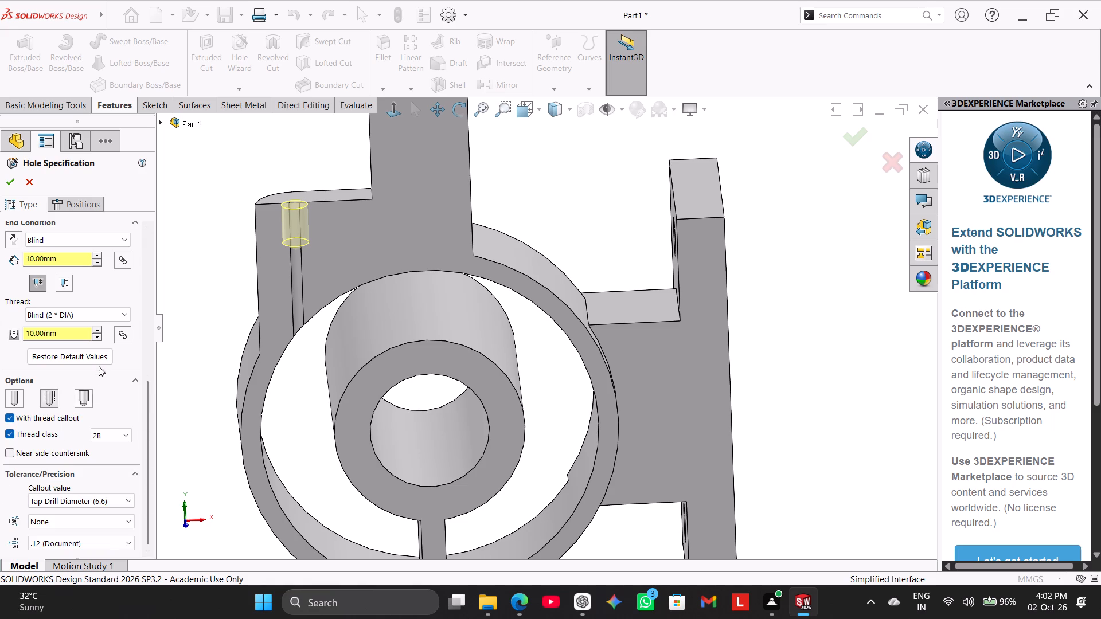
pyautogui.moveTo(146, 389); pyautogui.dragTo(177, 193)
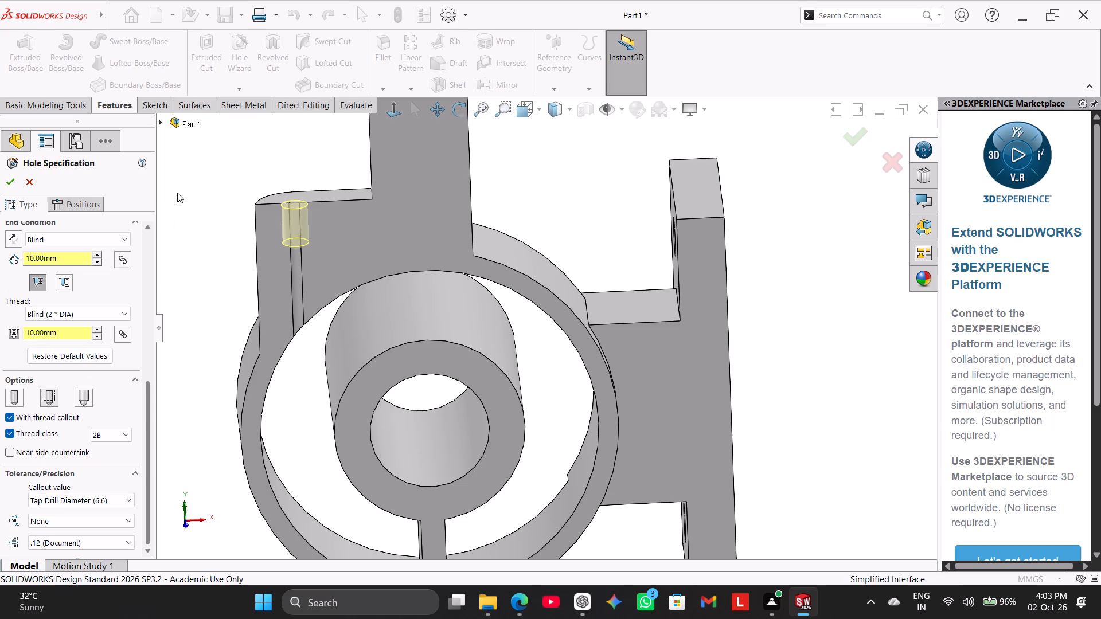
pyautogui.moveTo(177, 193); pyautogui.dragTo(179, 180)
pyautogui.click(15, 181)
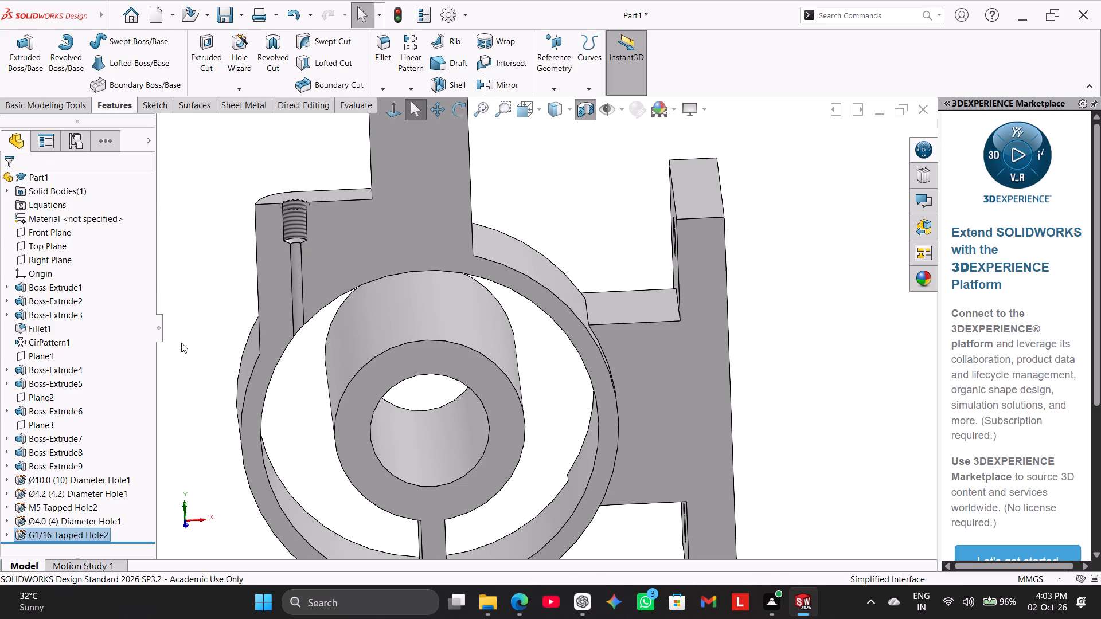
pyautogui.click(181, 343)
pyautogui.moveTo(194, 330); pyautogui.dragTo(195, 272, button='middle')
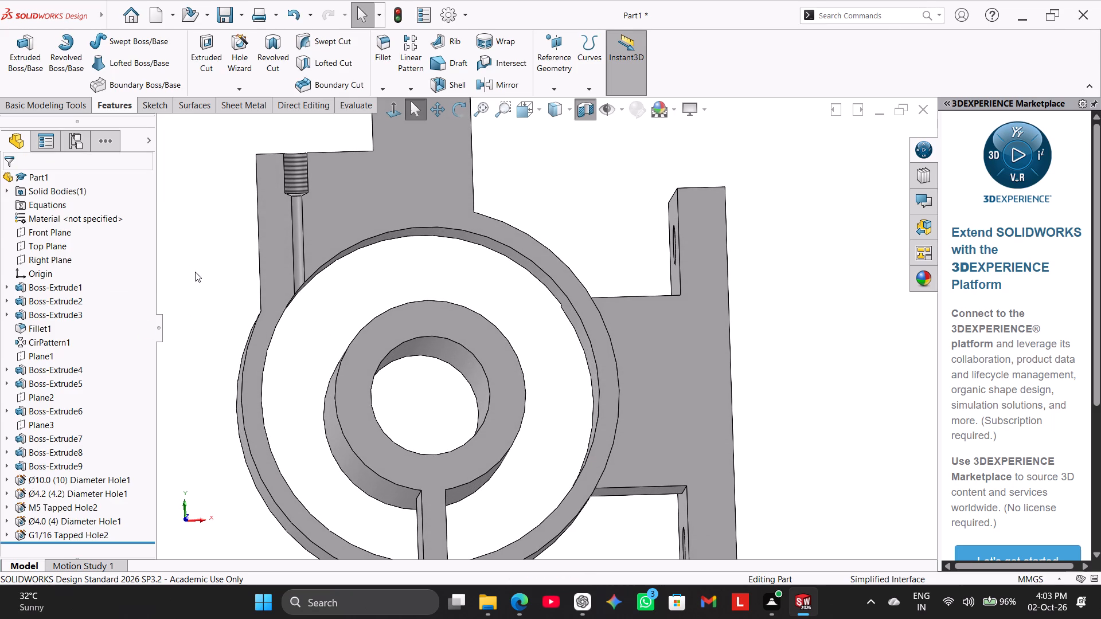
# Change the slot boss's pipe-tapped hole to the Bottoming Tapped Hole type in size M10.
pyautogui.rightClick(93, 534)
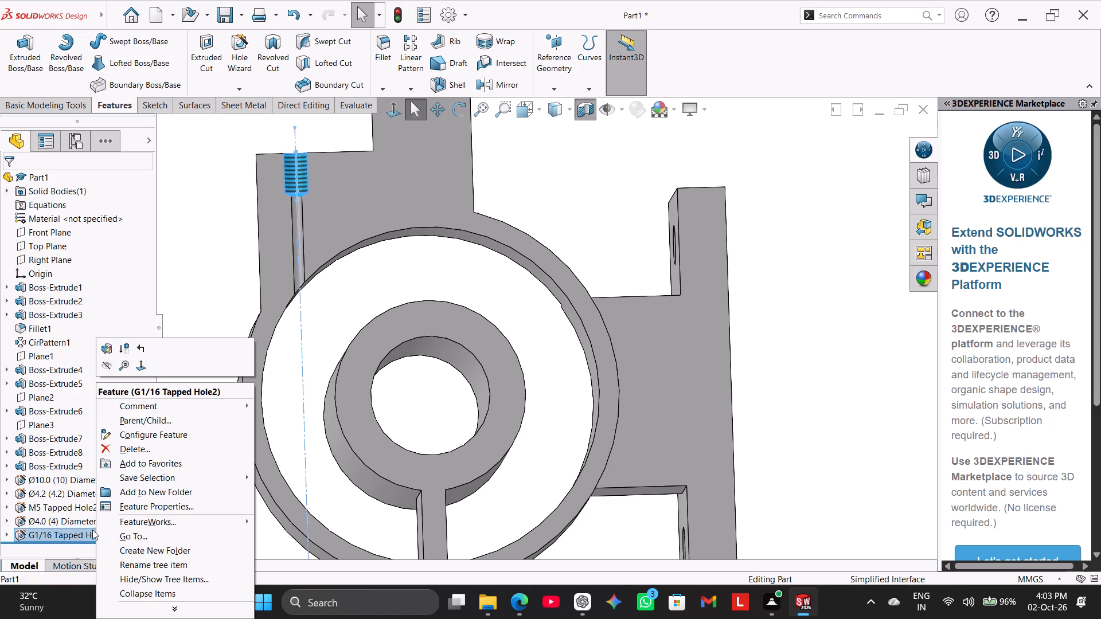
pyautogui.click(204, 280)
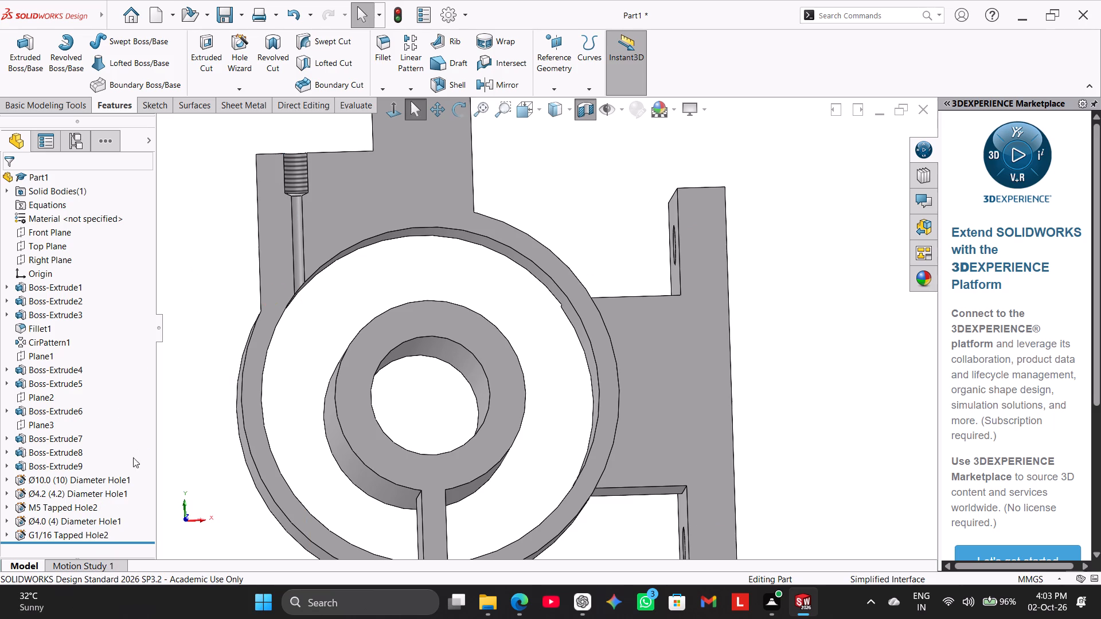
pyautogui.rightClick(84, 533)
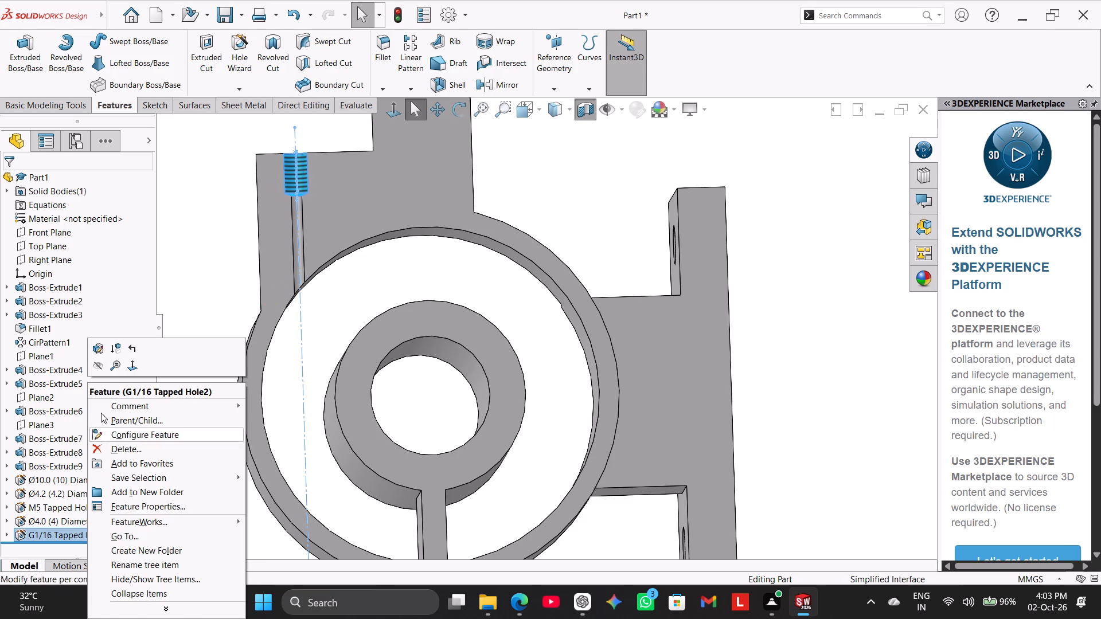
pyautogui.click(100, 344)
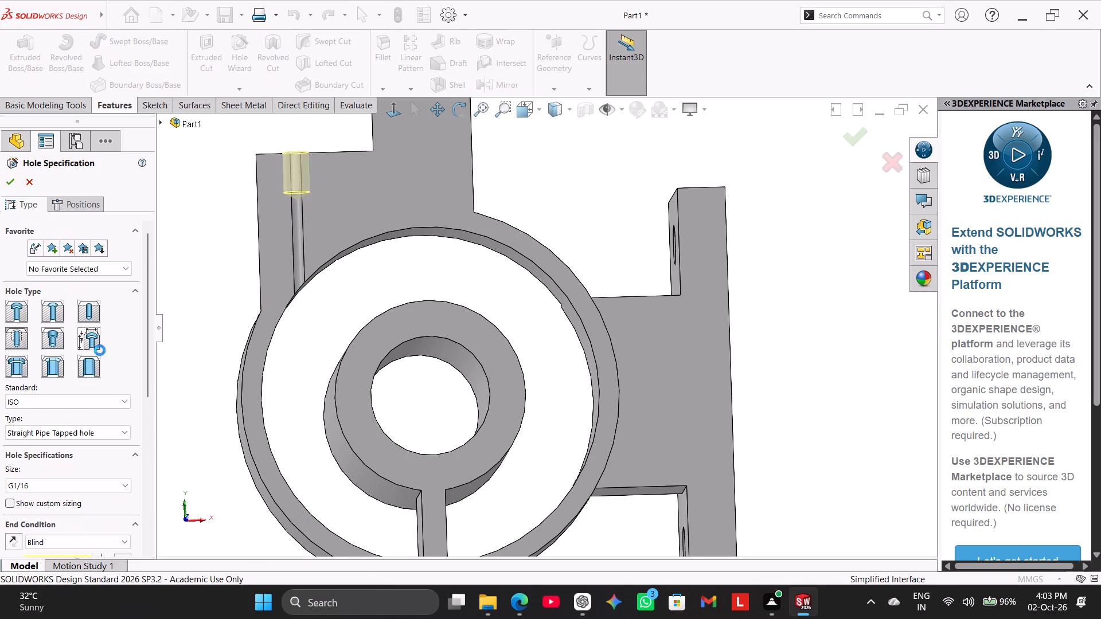
pyautogui.click(106, 430)
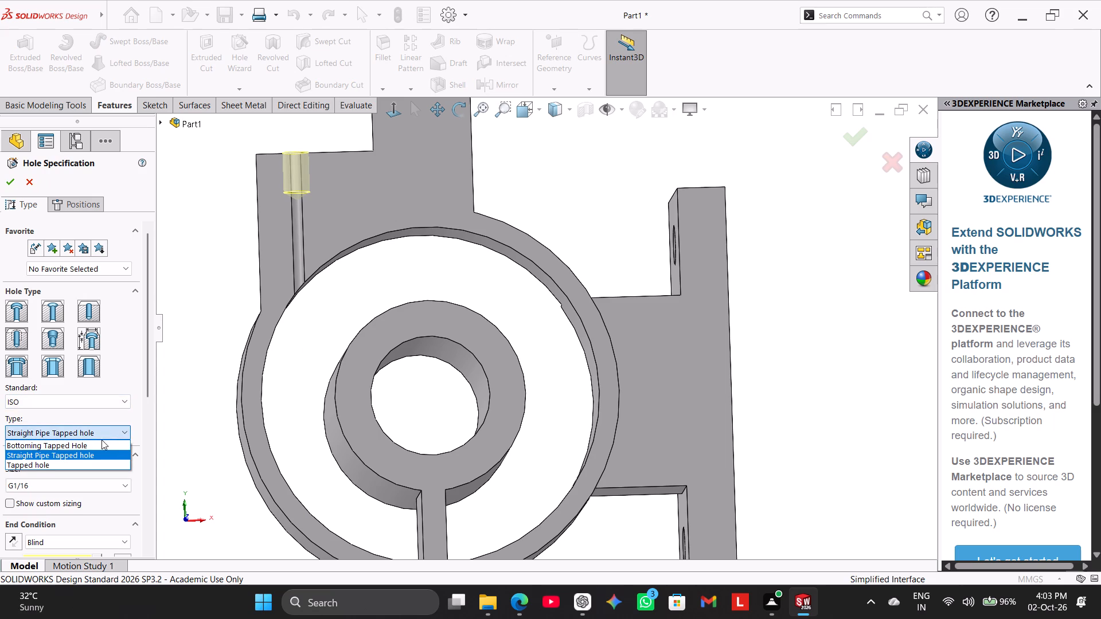
pyautogui.click(101, 442)
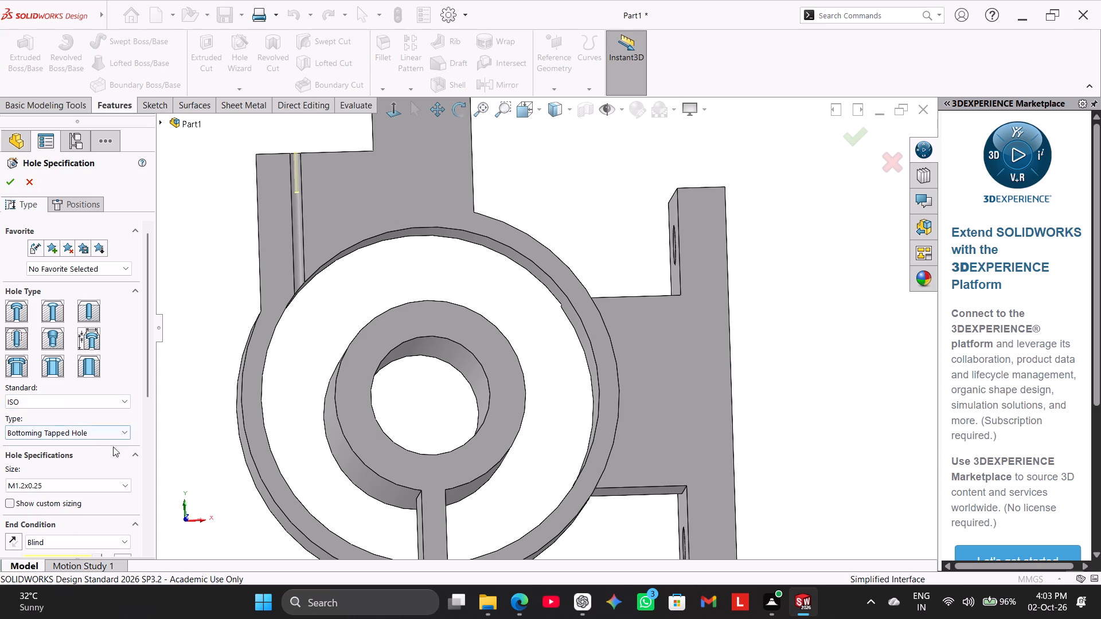
pyautogui.click(95, 490)
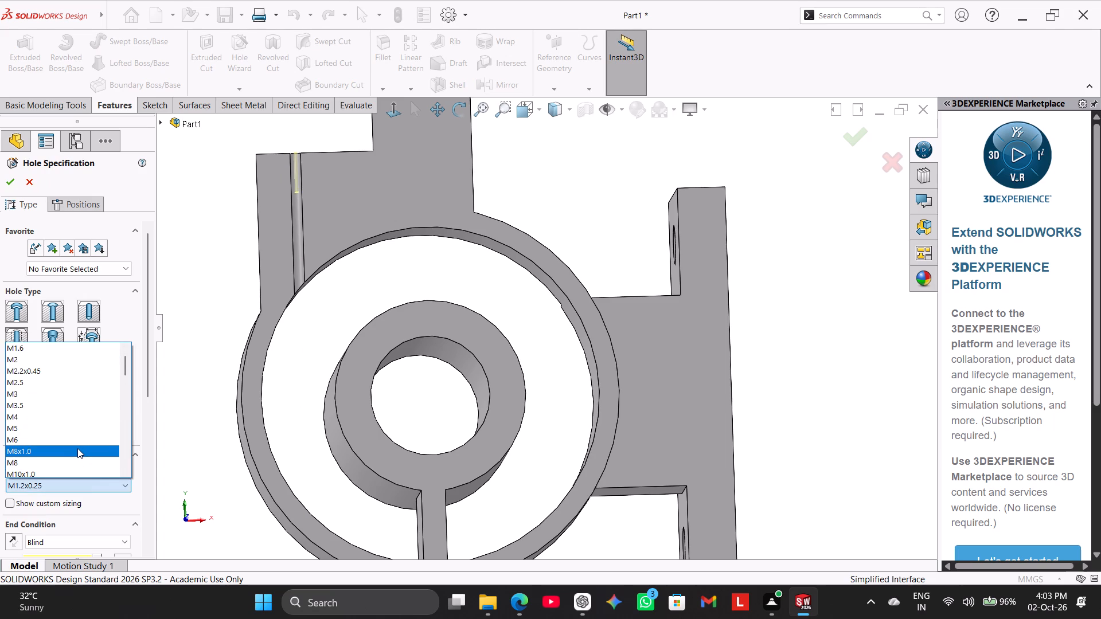
pyautogui.scroll(-1, 77, 449)
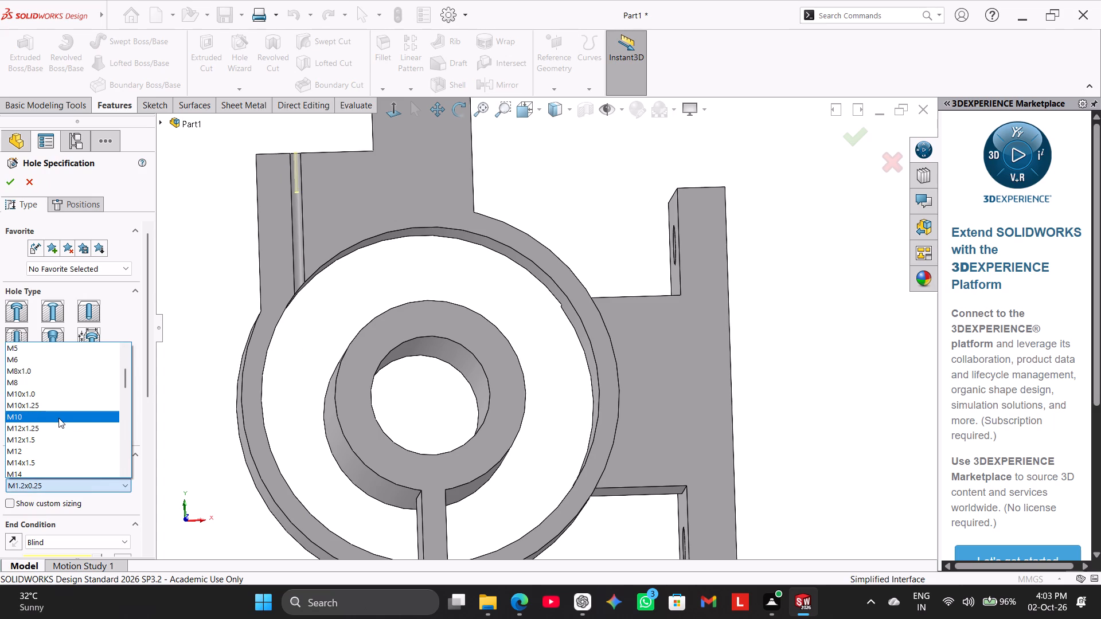
pyautogui.click(58, 418)
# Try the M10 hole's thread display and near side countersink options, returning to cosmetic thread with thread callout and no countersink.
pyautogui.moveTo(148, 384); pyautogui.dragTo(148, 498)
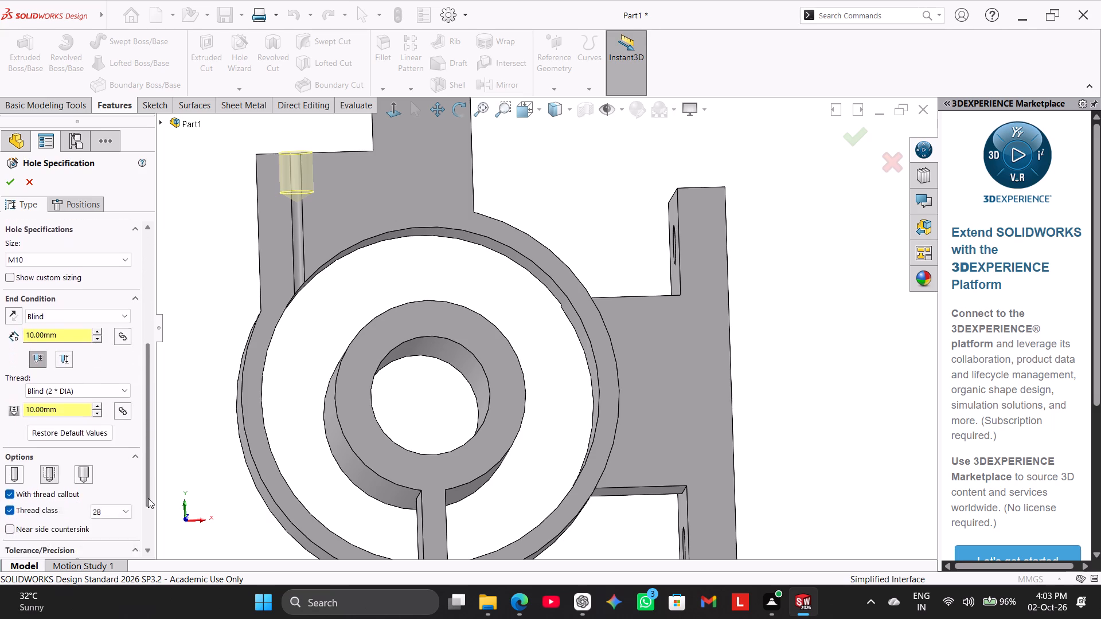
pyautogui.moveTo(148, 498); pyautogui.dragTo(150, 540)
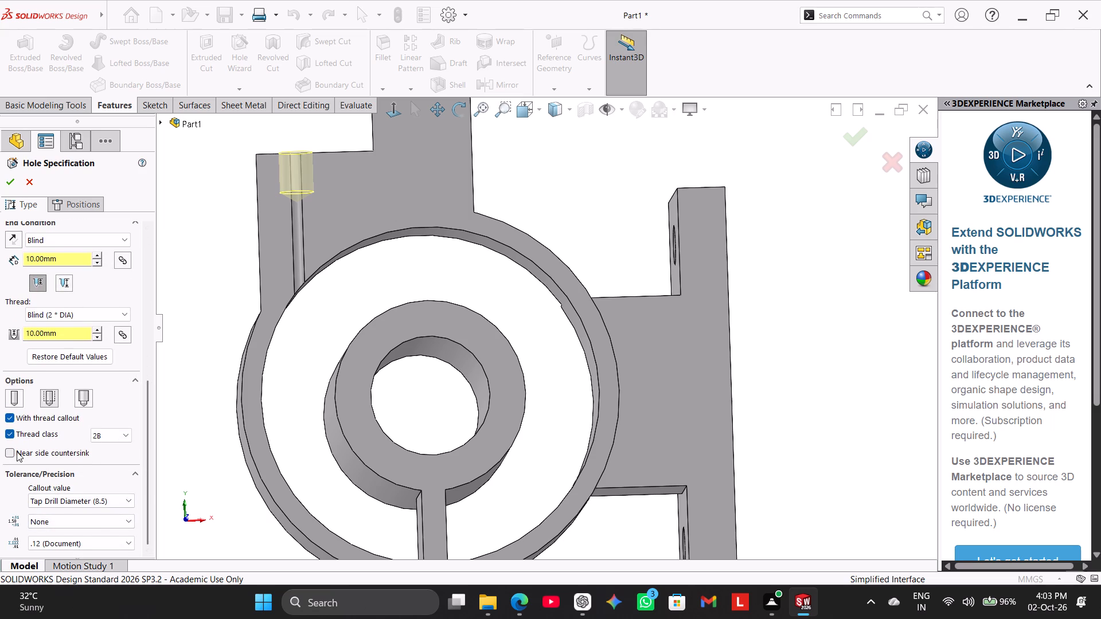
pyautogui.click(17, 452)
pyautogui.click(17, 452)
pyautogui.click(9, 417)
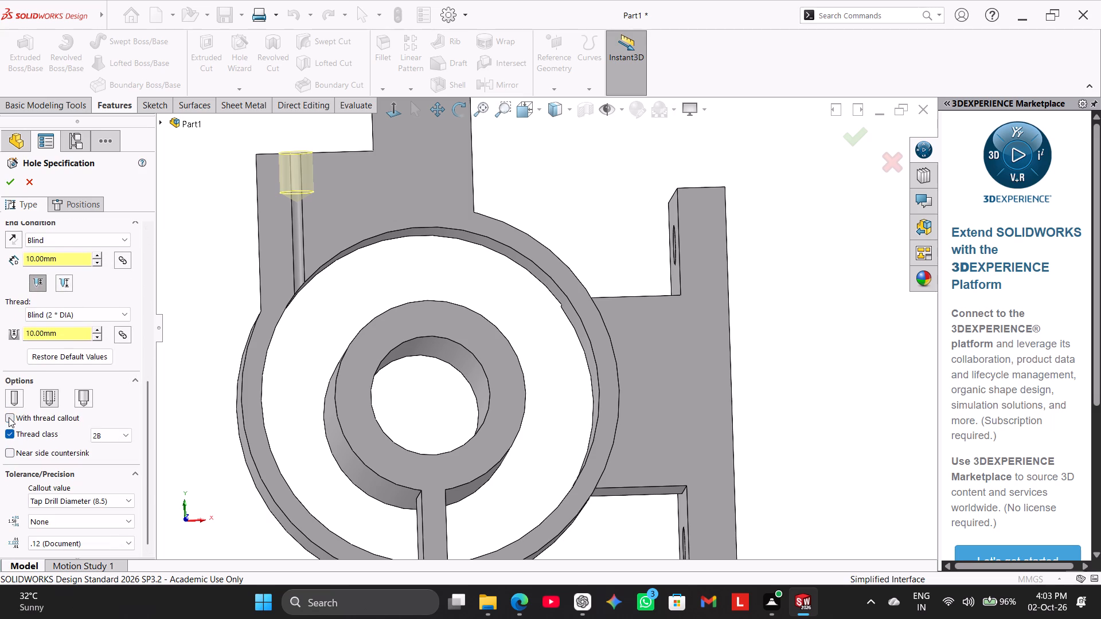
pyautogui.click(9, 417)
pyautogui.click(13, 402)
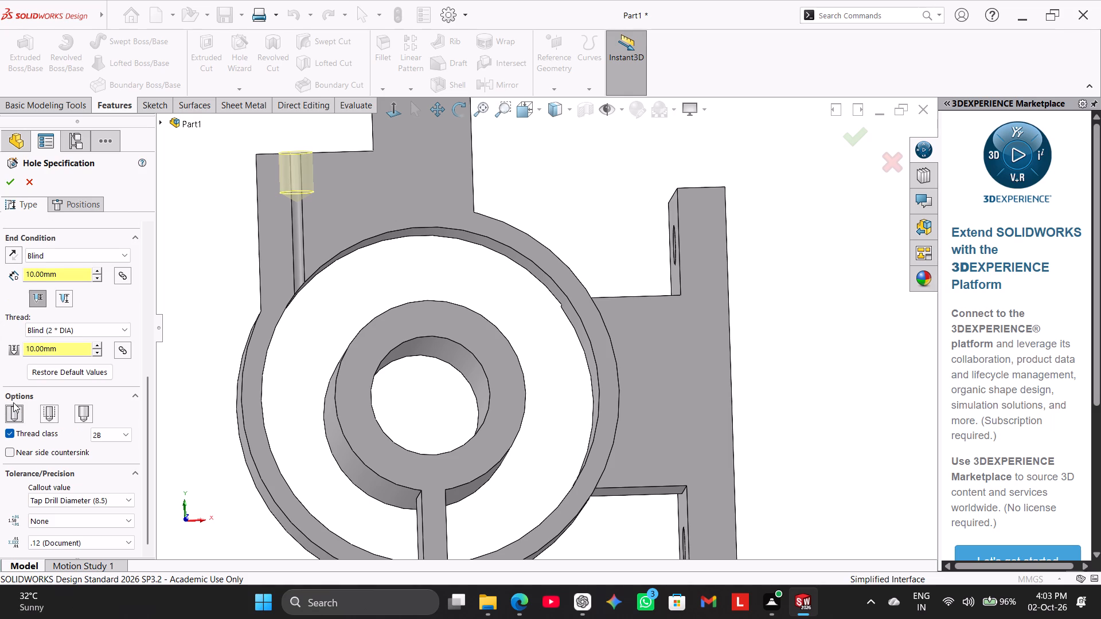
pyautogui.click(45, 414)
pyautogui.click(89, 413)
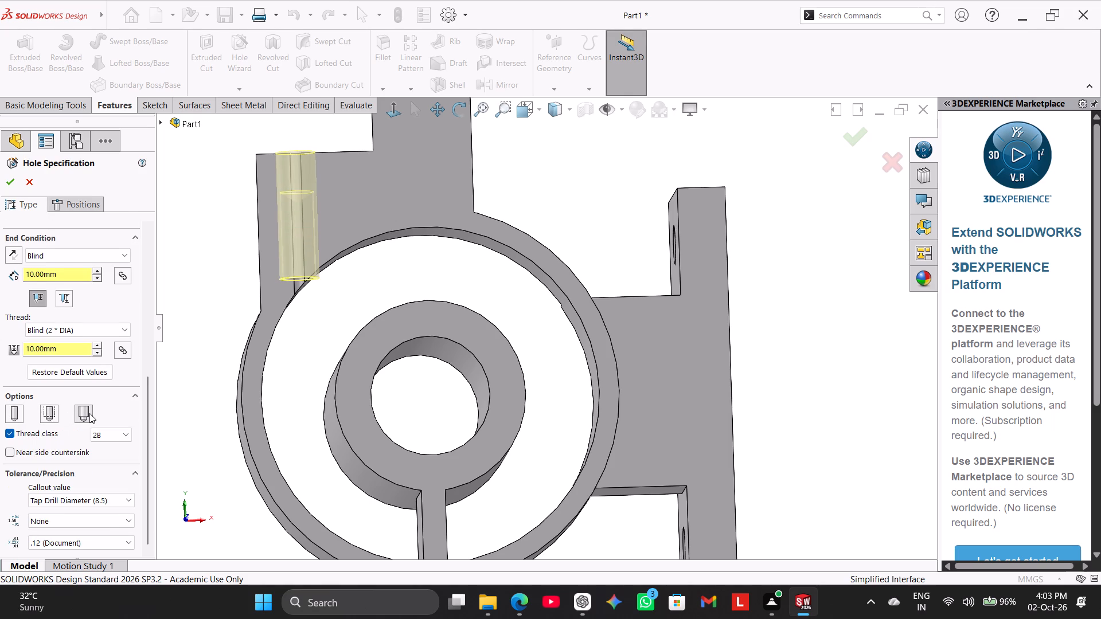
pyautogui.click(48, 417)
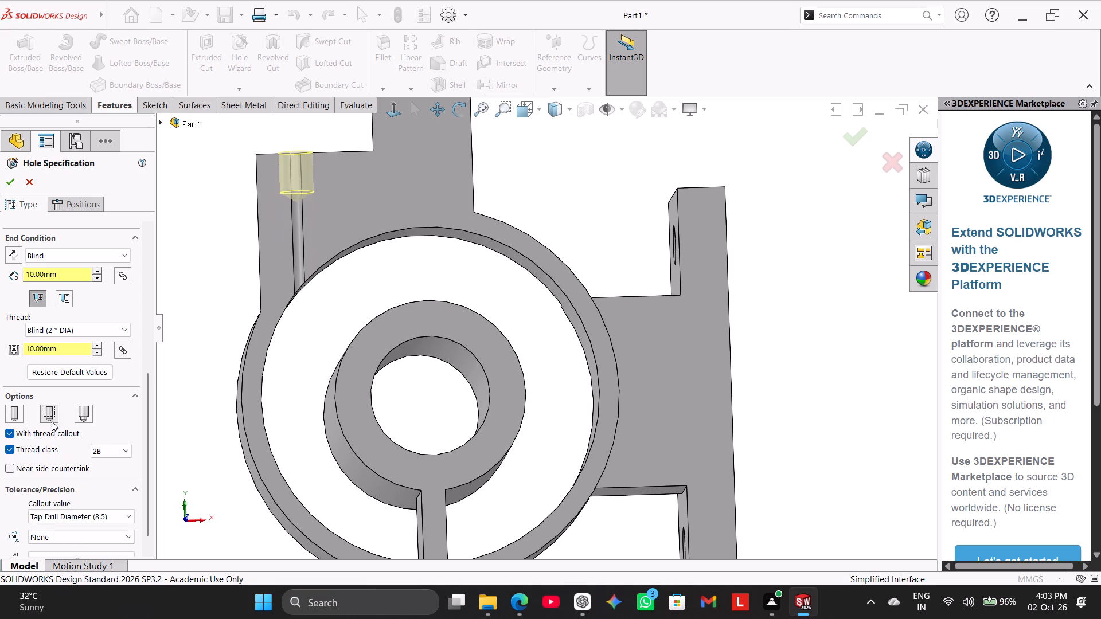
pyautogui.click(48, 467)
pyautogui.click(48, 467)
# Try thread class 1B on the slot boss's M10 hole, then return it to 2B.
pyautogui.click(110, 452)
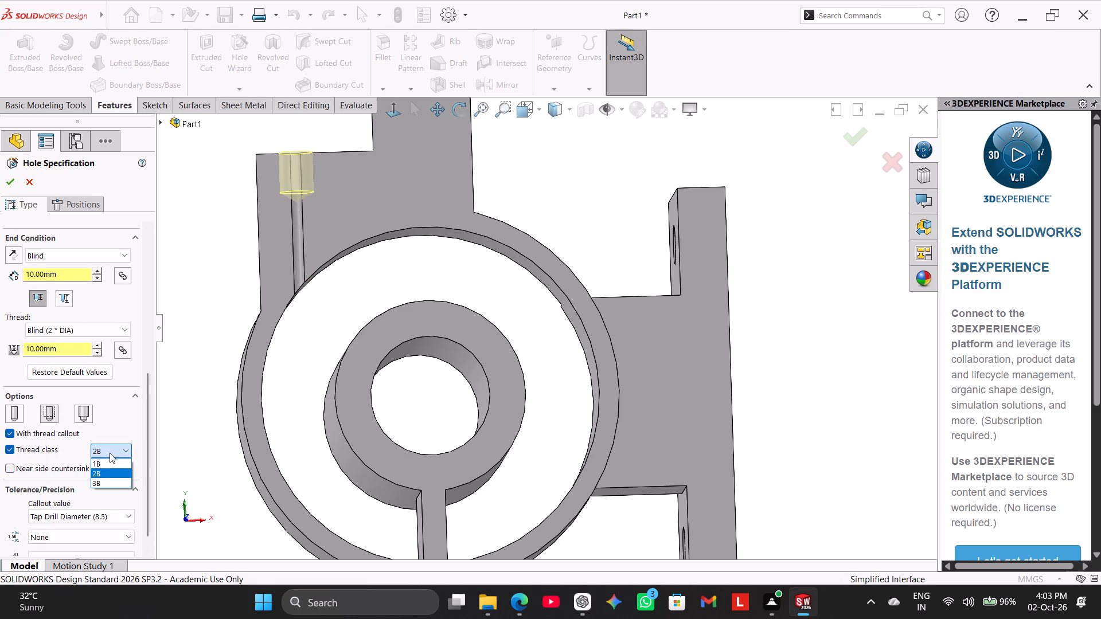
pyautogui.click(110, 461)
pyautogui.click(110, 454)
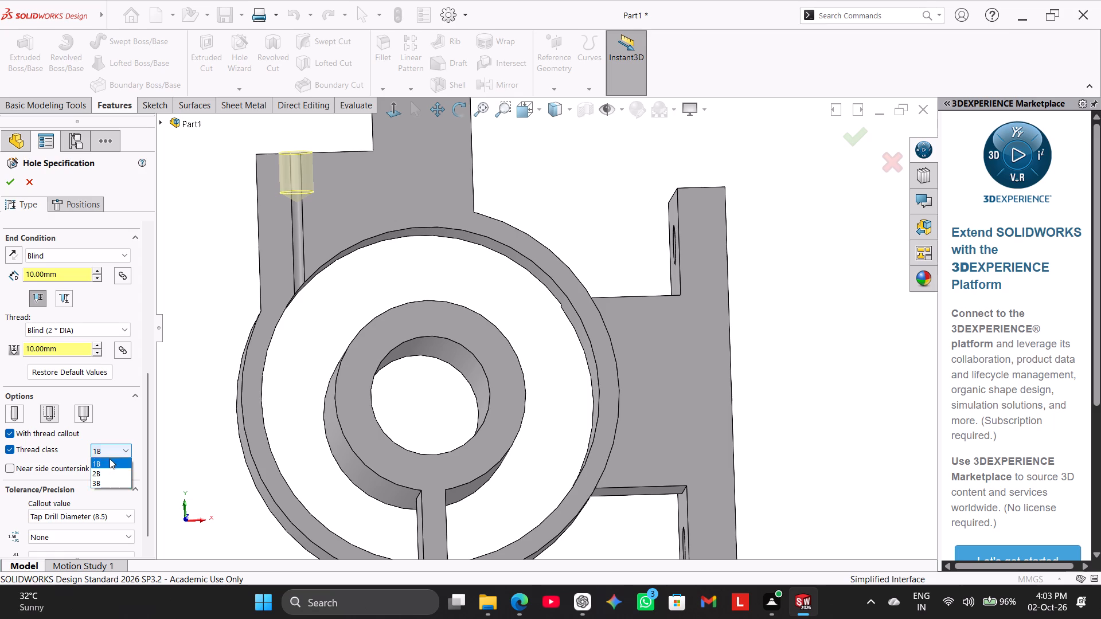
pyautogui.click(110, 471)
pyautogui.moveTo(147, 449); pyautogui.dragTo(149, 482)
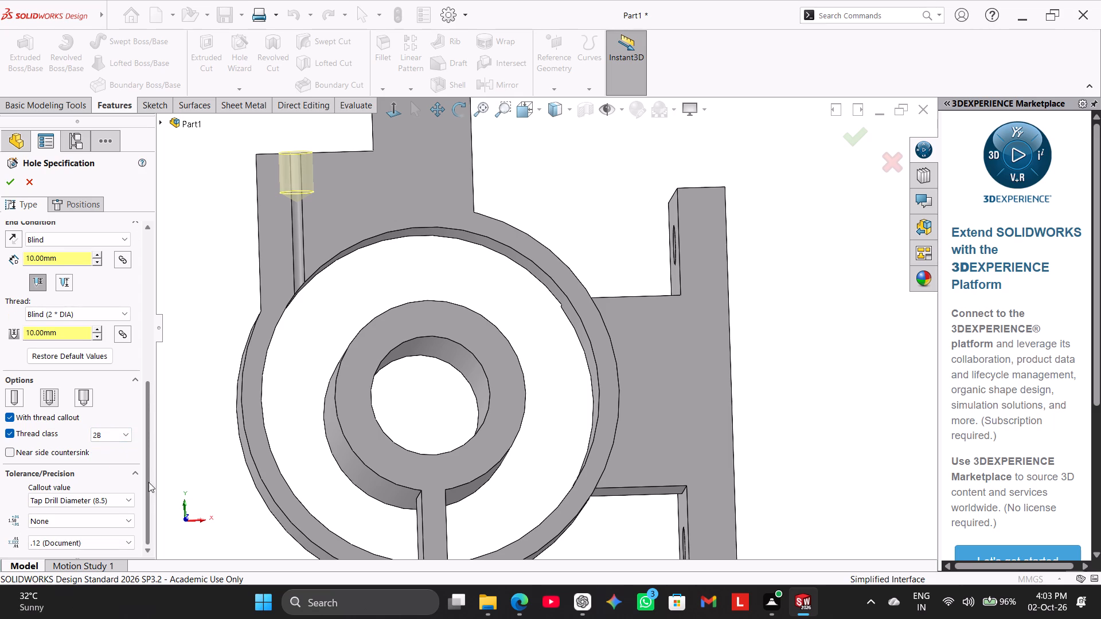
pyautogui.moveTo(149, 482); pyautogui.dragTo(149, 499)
# Change the slot boss's M10 hole type to Tapped hole.
pyautogui.moveTo(147, 408); pyautogui.dragTo(165, 323)
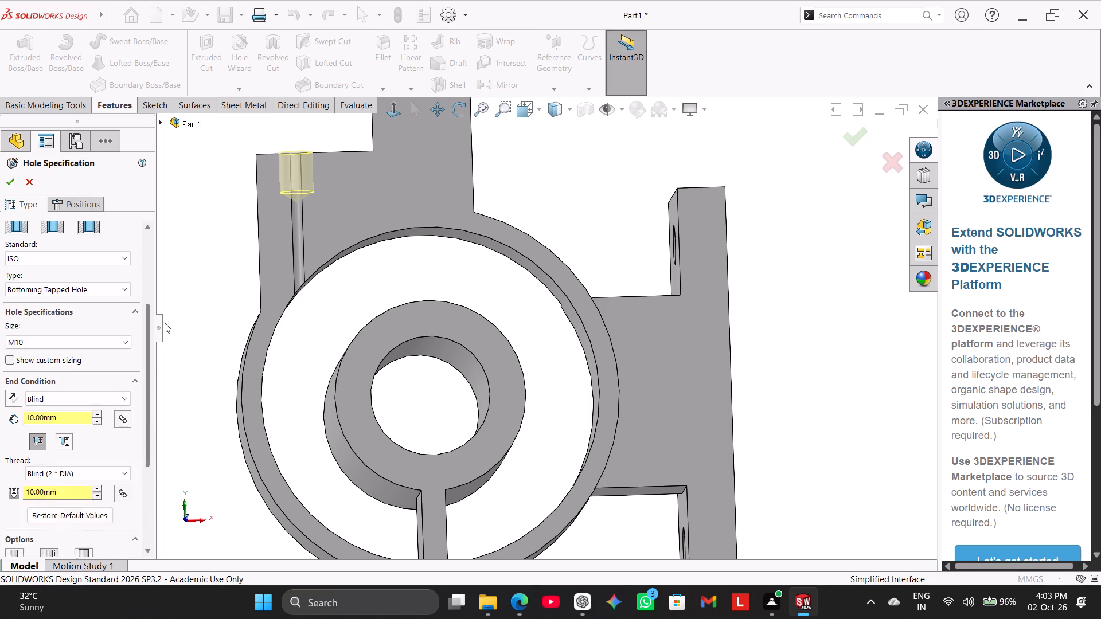
pyautogui.moveTo(165, 323); pyautogui.dragTo(166, 320)
pyautogui.click(100, 307)
pyautogui.click(95, 344)
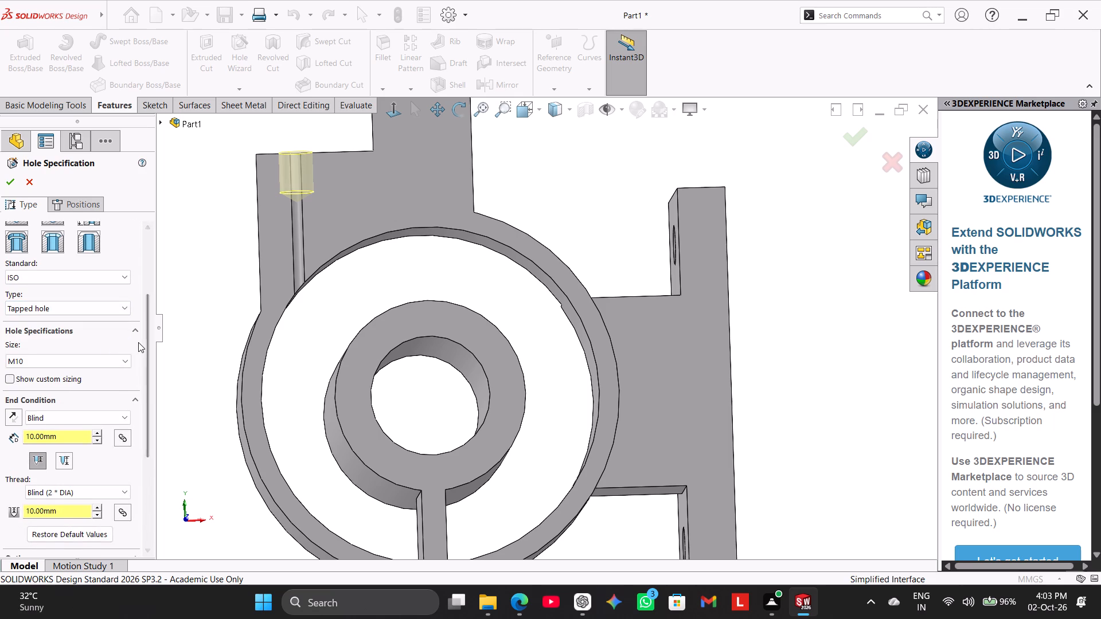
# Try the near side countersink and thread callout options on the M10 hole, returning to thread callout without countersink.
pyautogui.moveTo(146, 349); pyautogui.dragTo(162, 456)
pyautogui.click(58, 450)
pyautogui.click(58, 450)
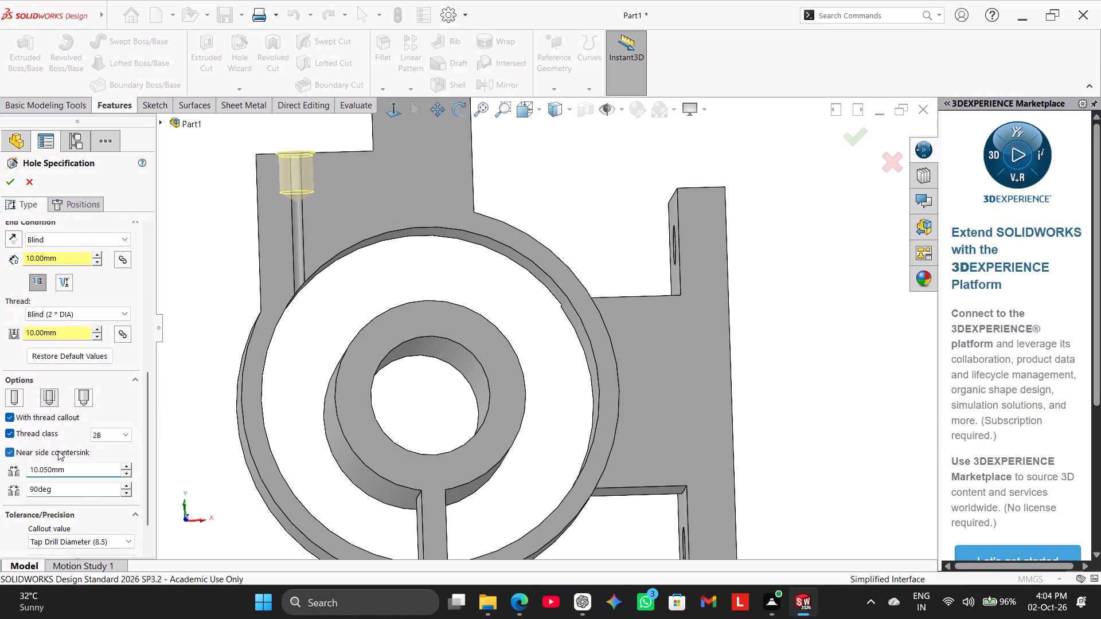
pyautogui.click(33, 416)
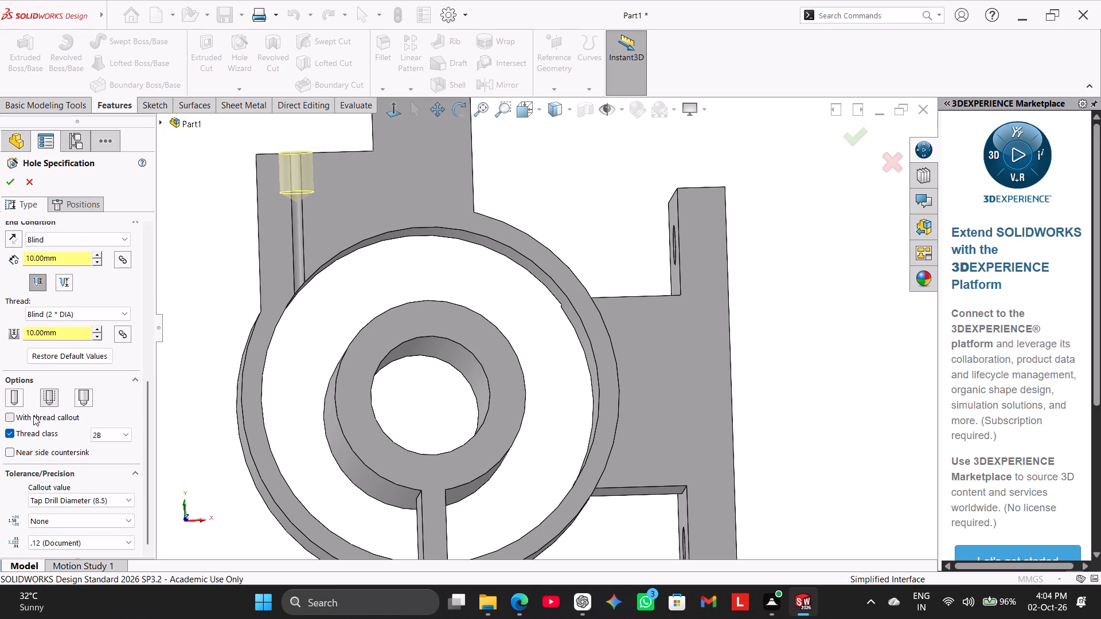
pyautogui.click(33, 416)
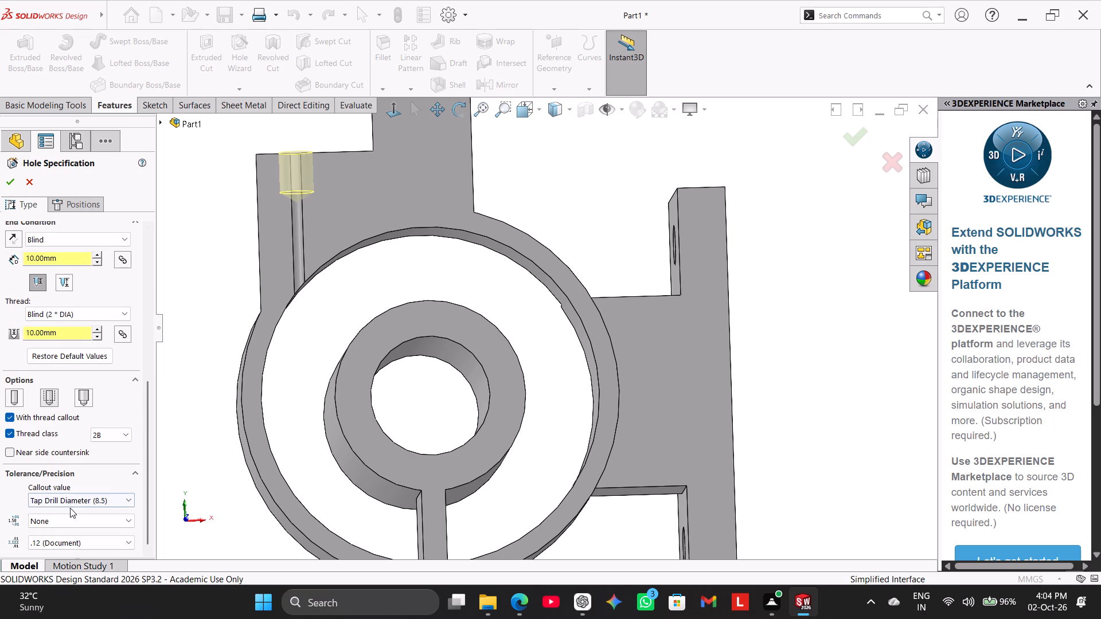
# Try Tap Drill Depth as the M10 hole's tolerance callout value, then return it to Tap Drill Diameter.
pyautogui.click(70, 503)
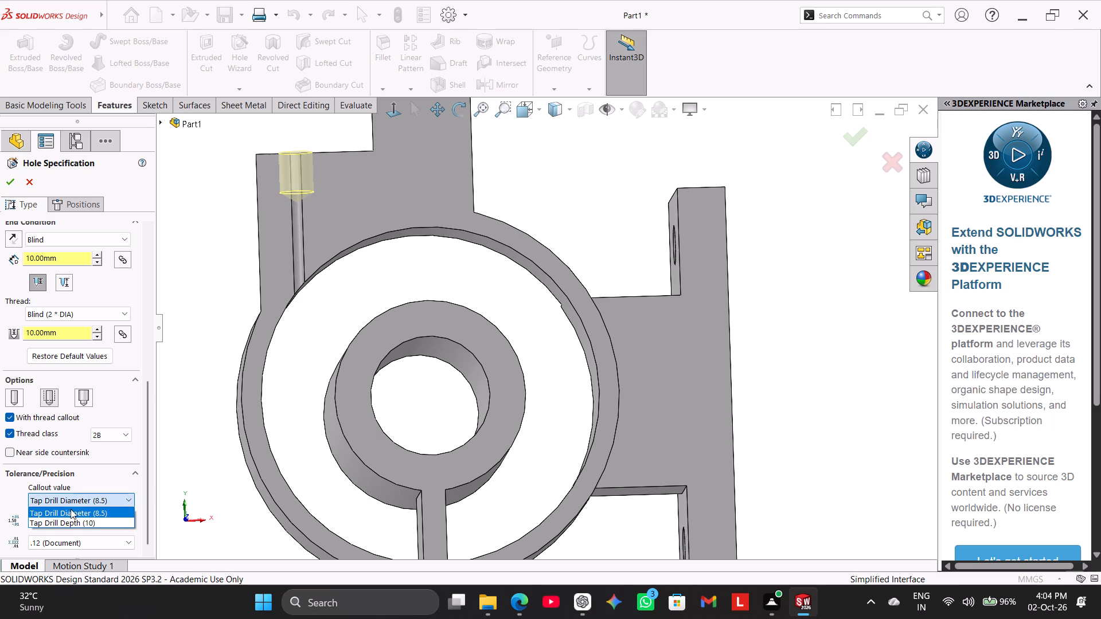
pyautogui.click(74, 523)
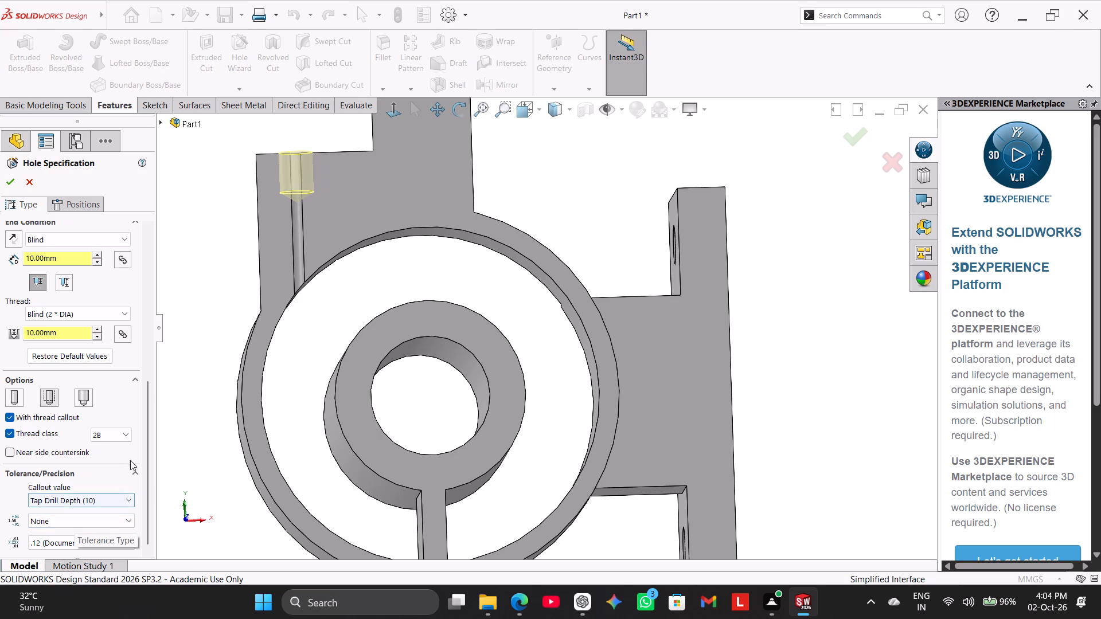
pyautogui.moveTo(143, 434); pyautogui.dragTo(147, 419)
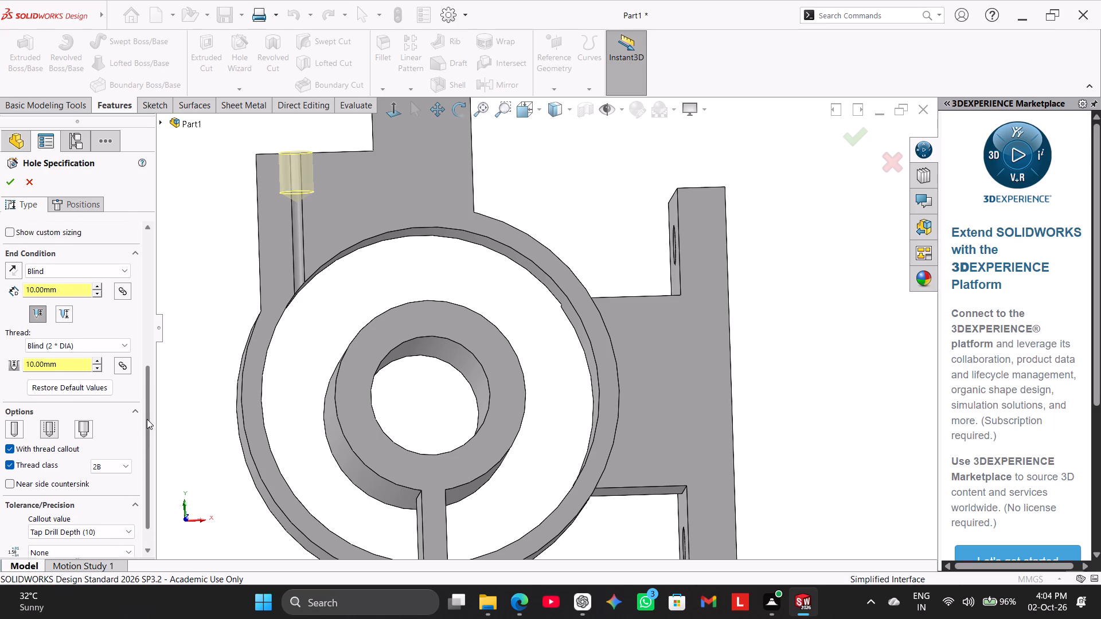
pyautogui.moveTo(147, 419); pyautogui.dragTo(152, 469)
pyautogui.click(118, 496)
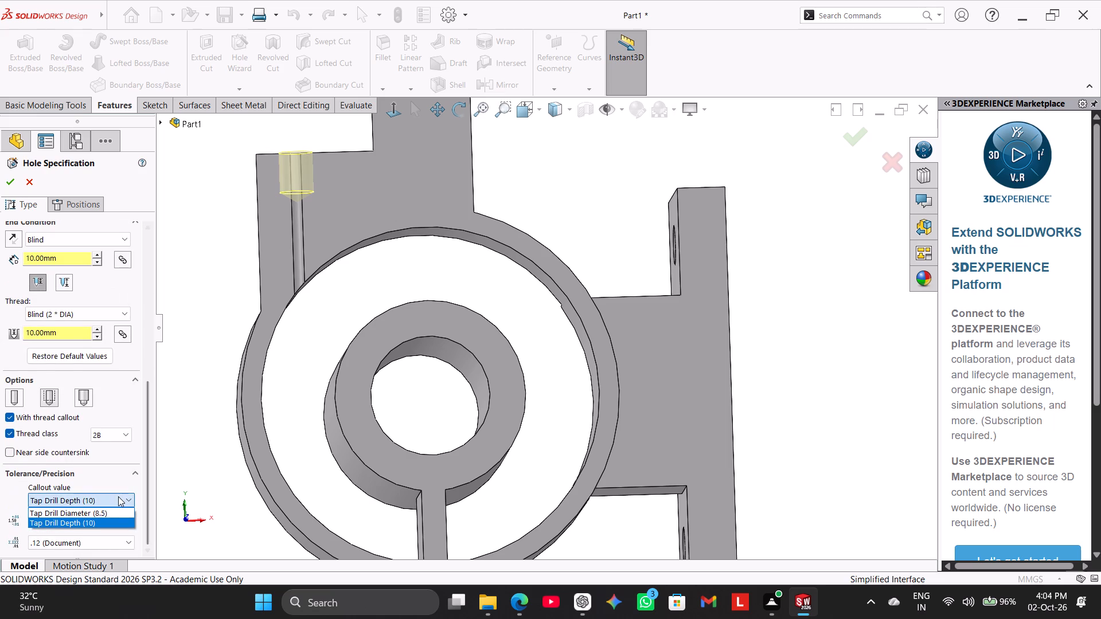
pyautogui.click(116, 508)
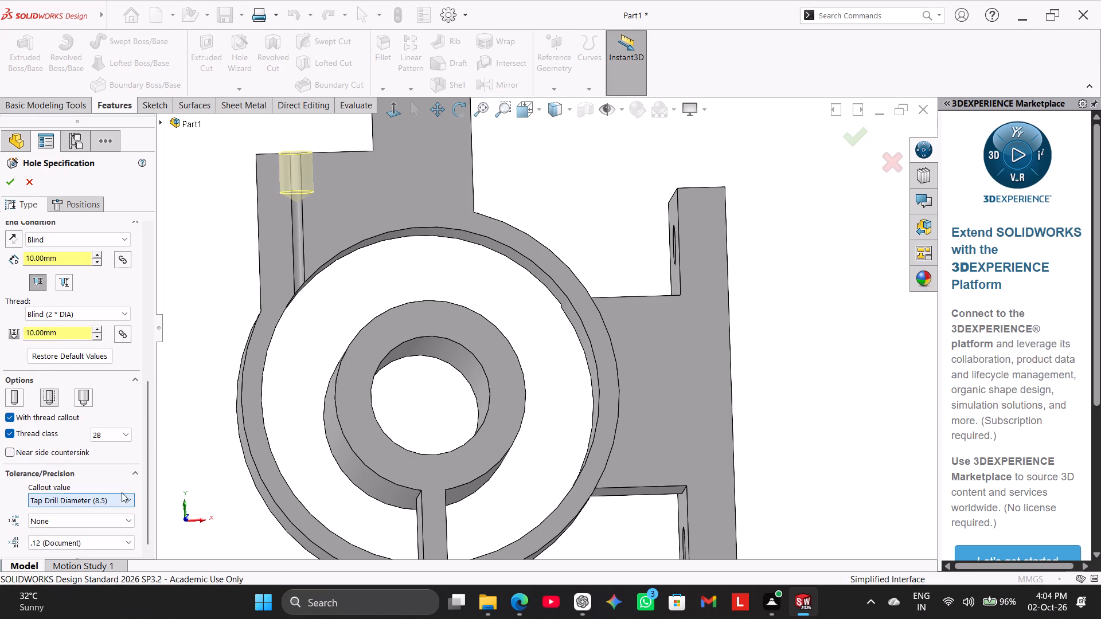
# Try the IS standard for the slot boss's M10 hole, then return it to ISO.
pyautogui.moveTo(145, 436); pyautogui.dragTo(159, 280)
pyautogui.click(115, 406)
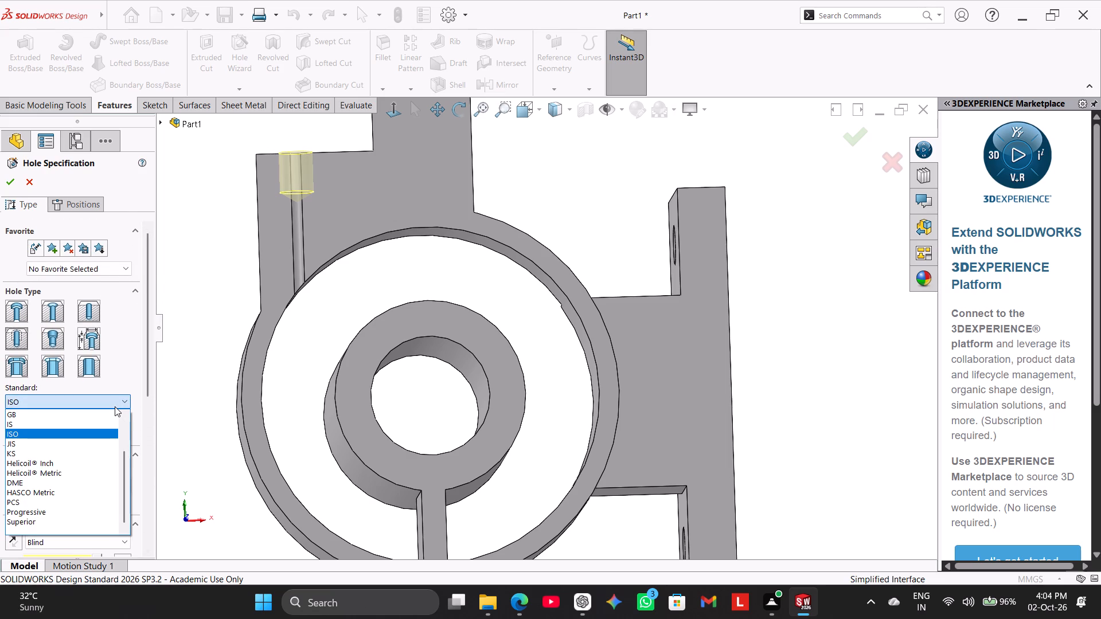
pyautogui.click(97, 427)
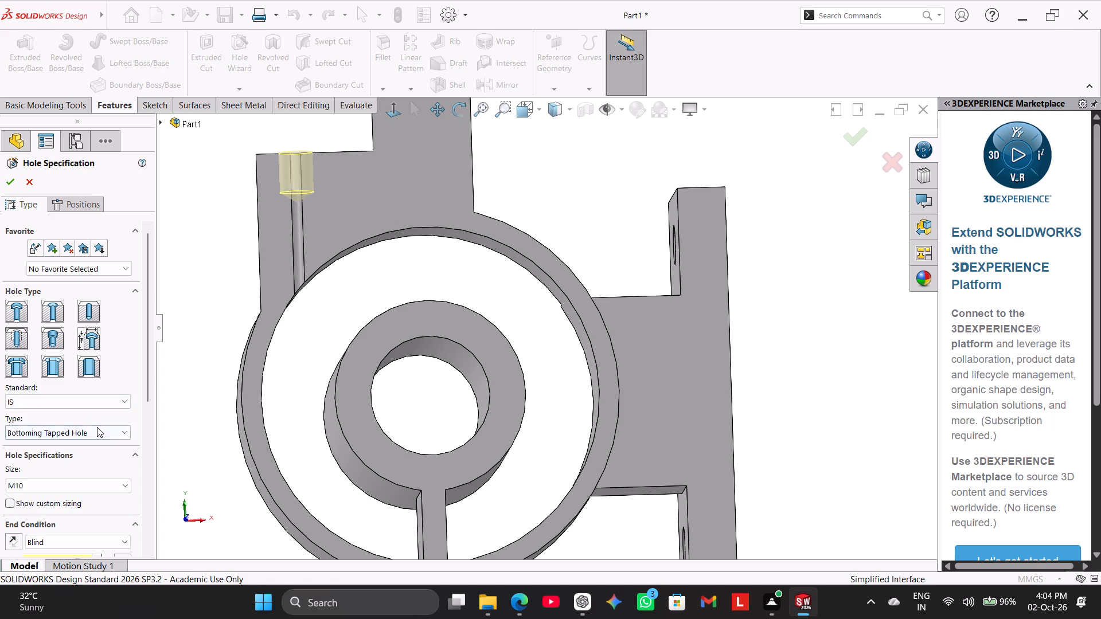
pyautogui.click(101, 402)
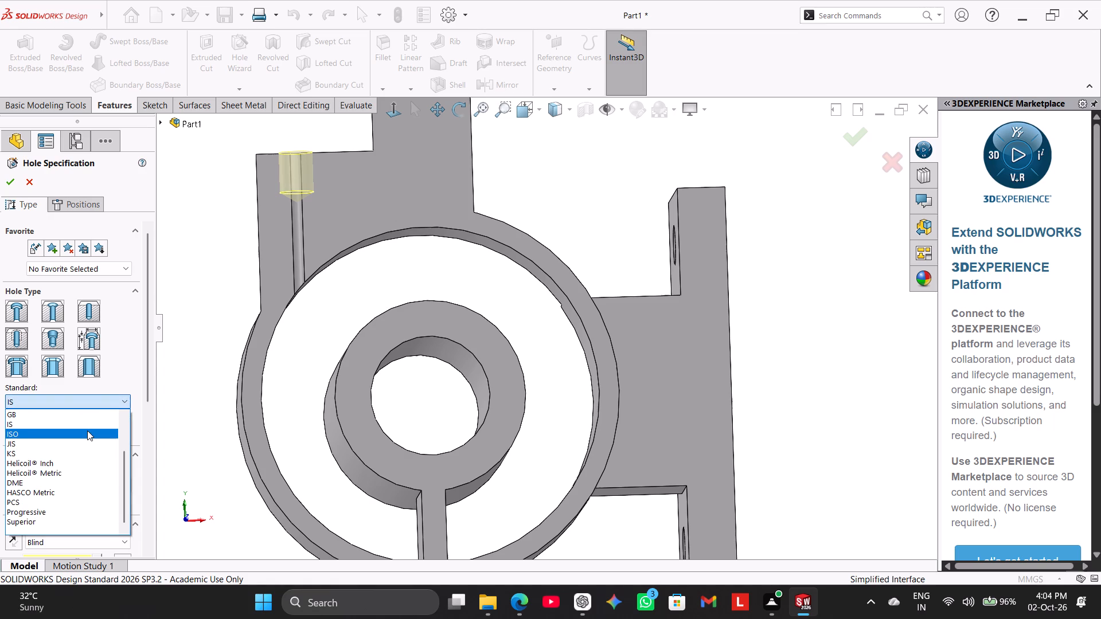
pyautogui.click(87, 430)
# Set the slot boss's ISO M10 hole type to Tapped hole and accept the hole specification.
pyautogui.click(88, 430)
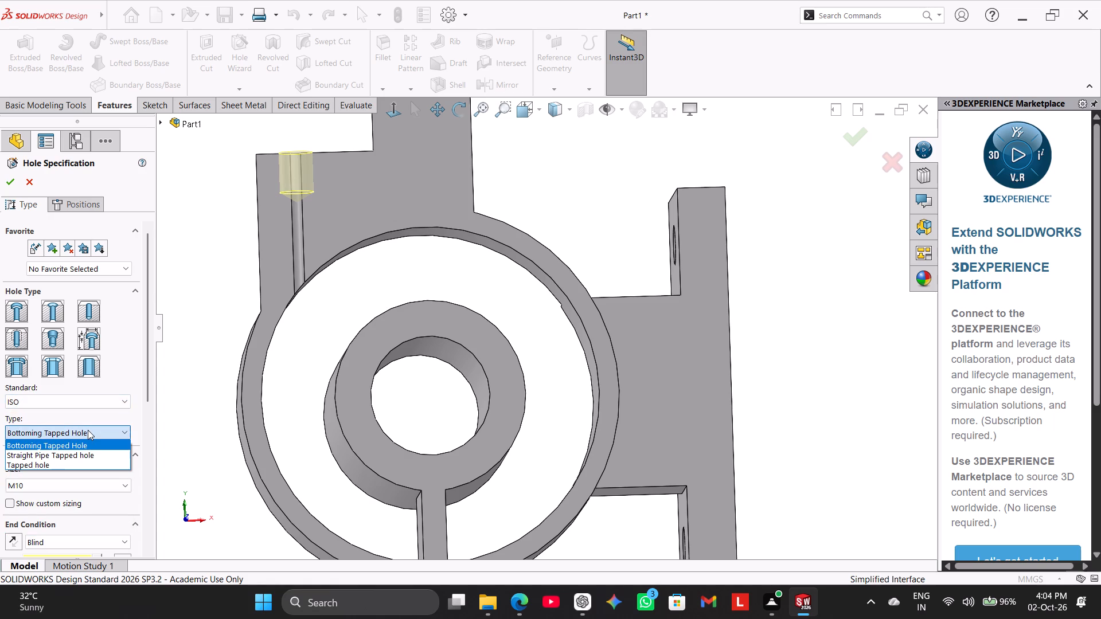
pyautogui.click(148, 393)
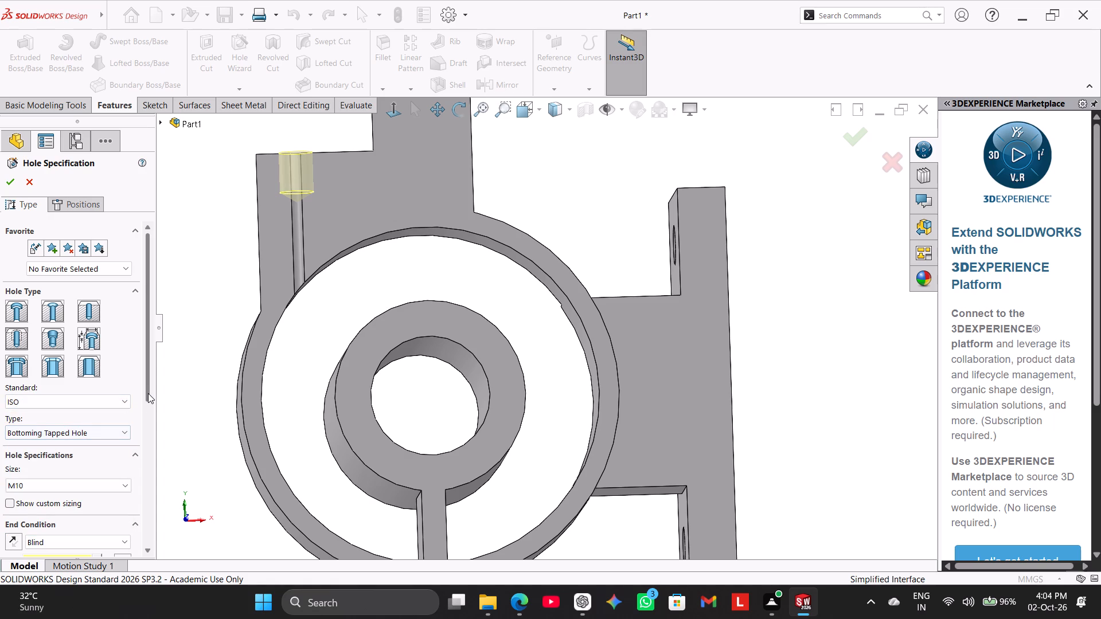
pyautogui.click(107, 431)
pyautogui.click(93, 463)
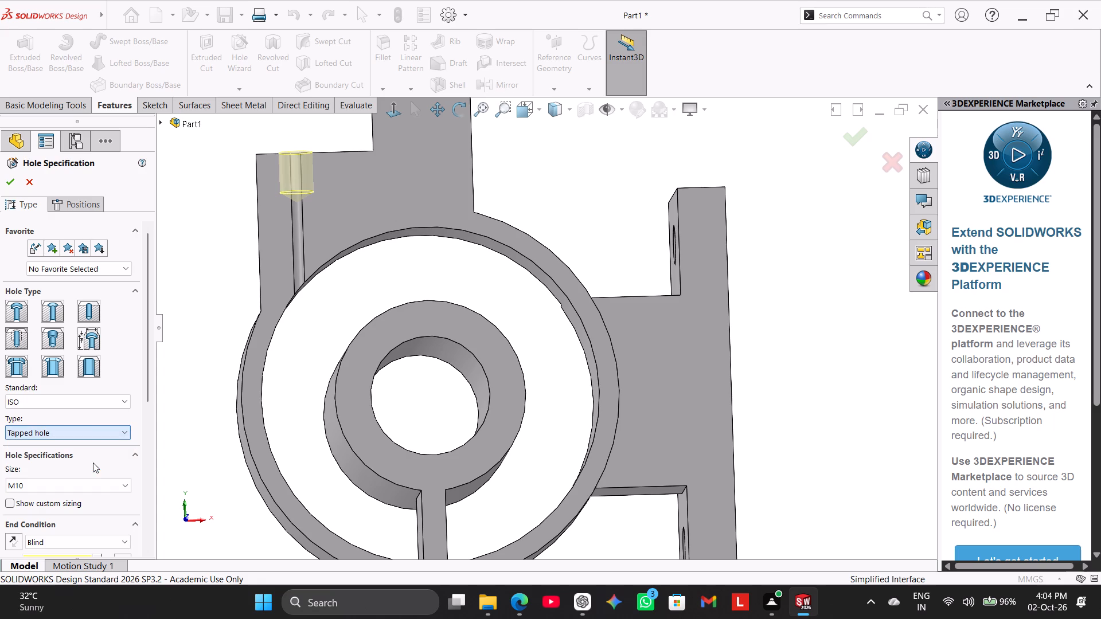
pyautogui.moveTo(149, 376); pyautogui.dragTo(149, 384)
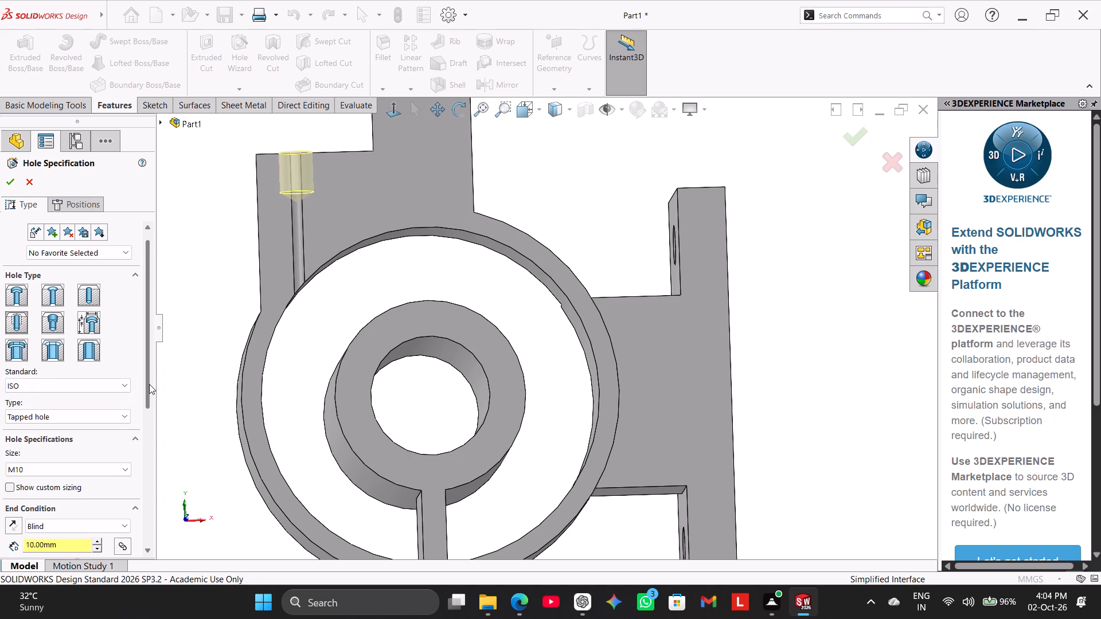
pyautogui.moveTo(149, 384); pyautogui.dragTo(169, 527)
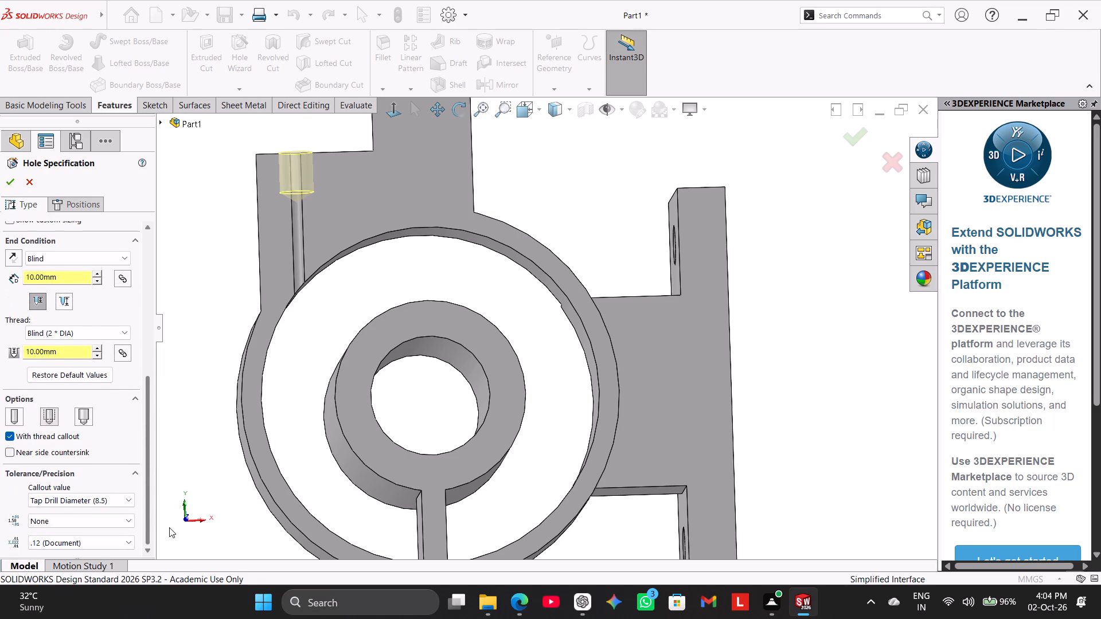
pyautogui.moveTo(169, 527); pyautogui.dragTo(167, 527)
pyautogui.click(8, 189)
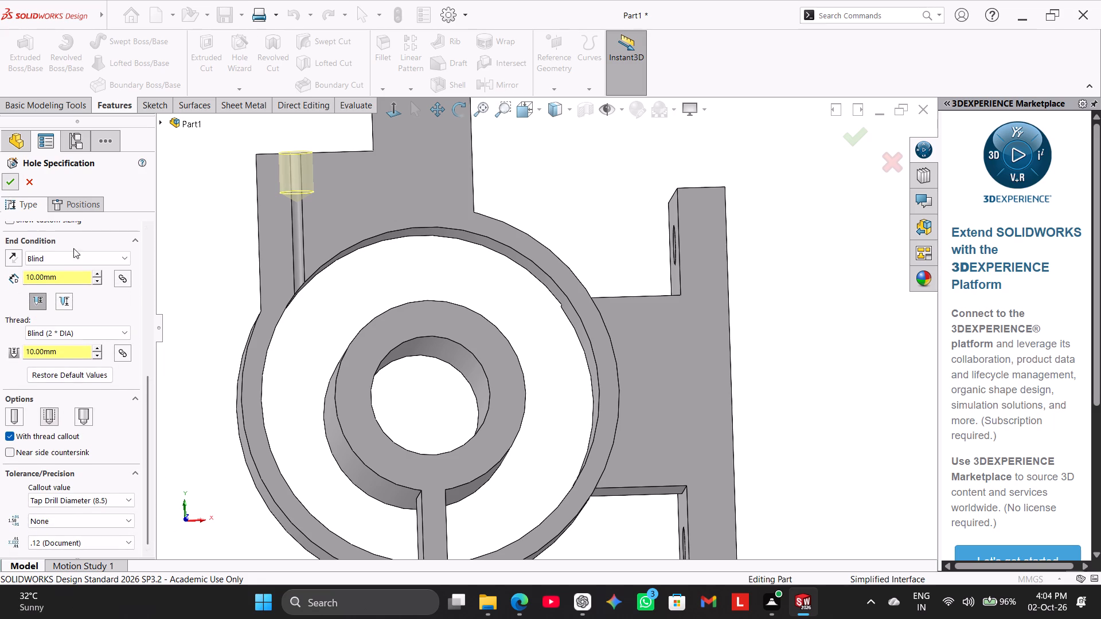
pyautogui.click(160, 307)
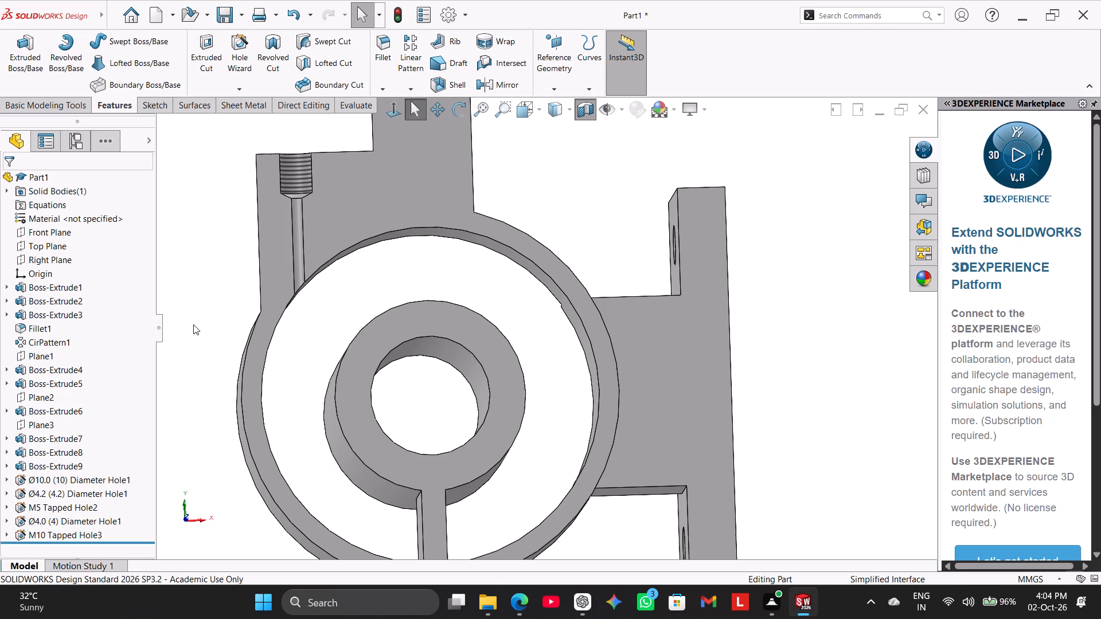
# Reopen the slot boss's M10 tapped hole feature for editing.
pyautogui.moveTo(193, 328); pyautogui.dragTo(226, 425, button='middle')
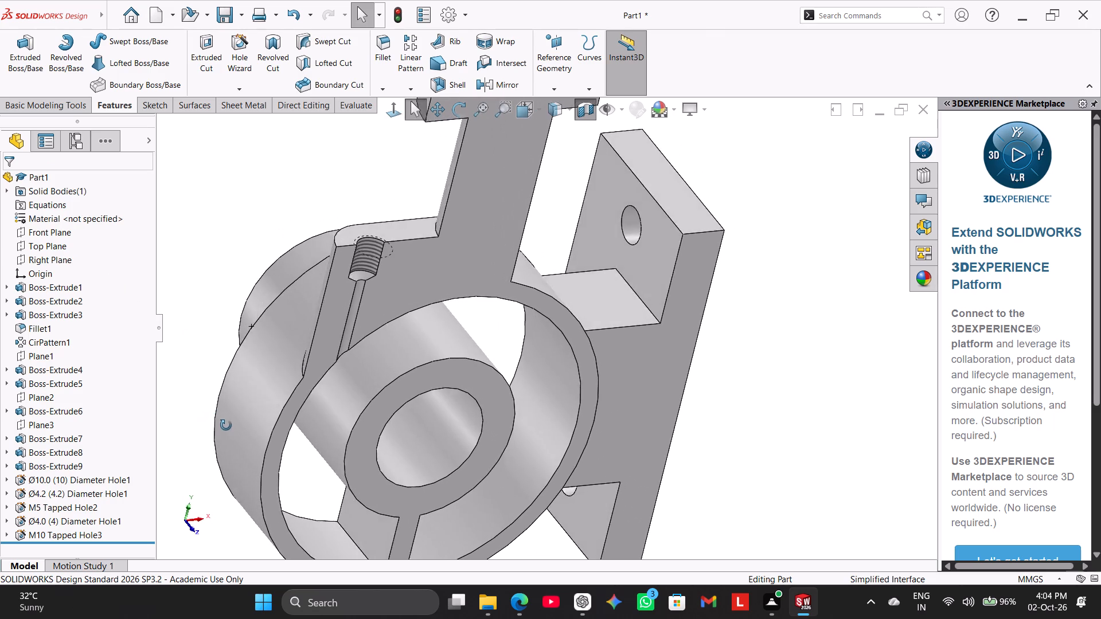
pyautogui.moveTo(226, 425); pyautogui.dragTo(205, 436, button='middle')
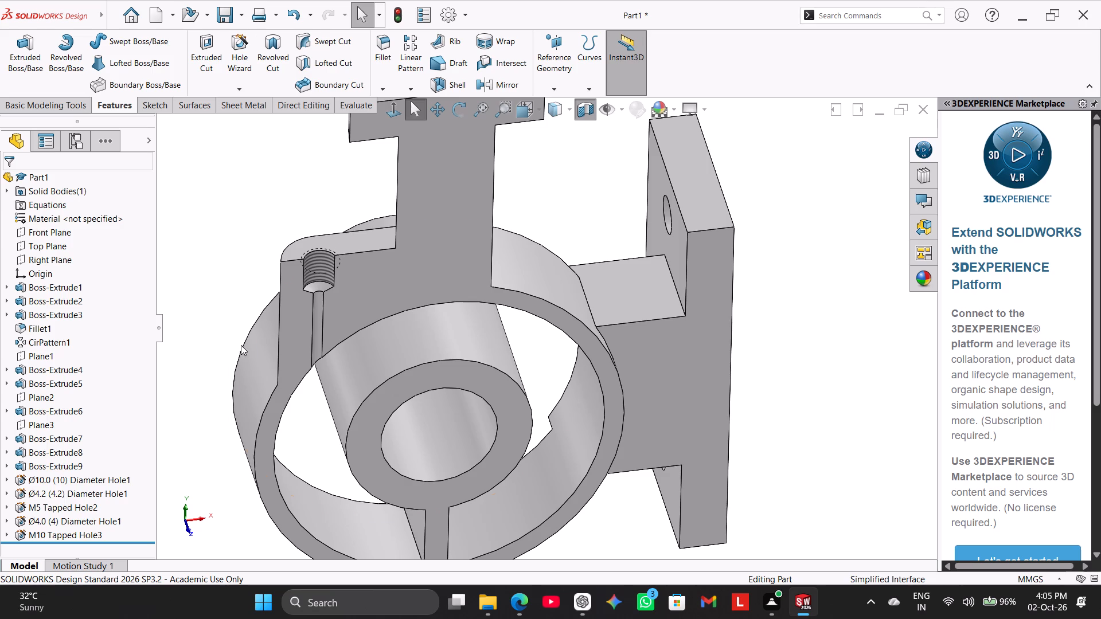
pyautogui.scroll(1, 245, 339)
pyautogui.moveTo(261, 327); pyautogui.dragTo(261, 251, button='middle')
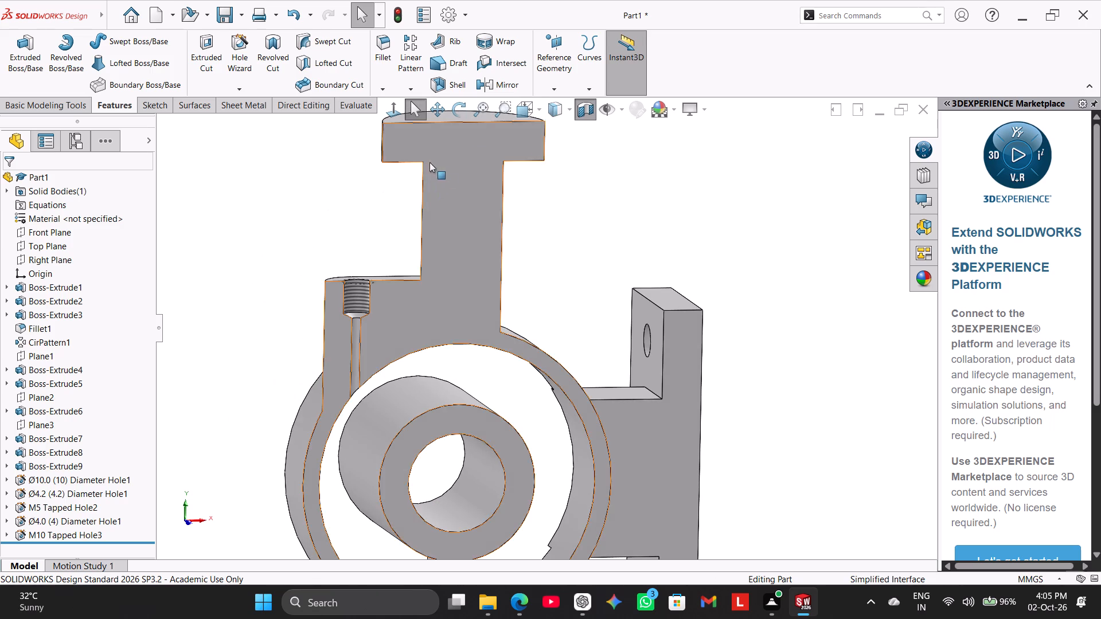
pyautogui.click(400, 108)
pyautogui.click(291, 224)
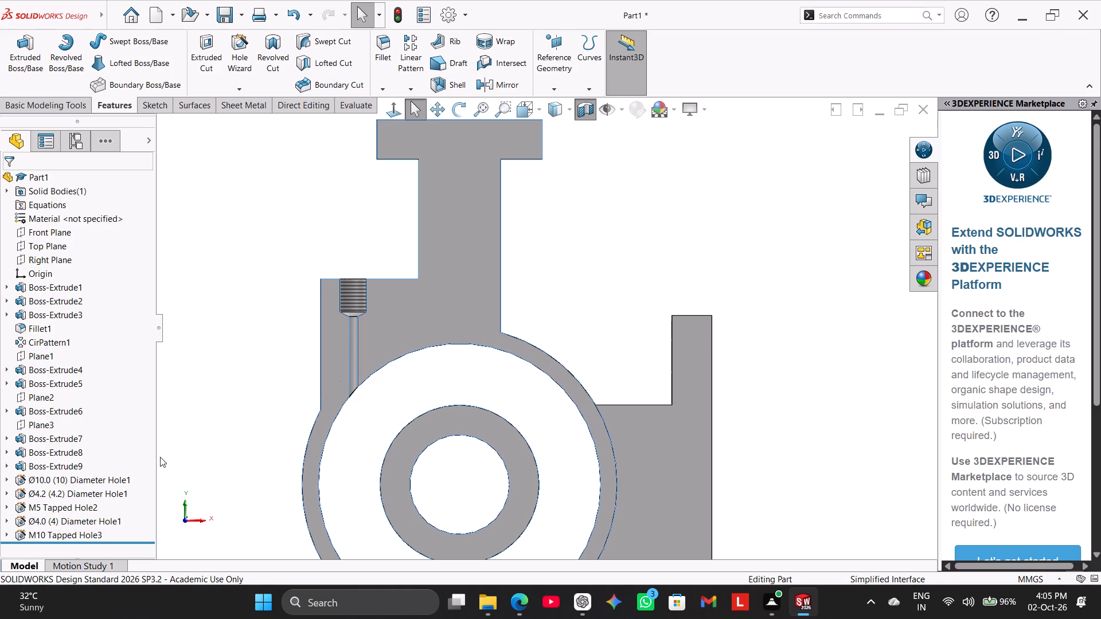
pyautogui.rightClick(53, 531)
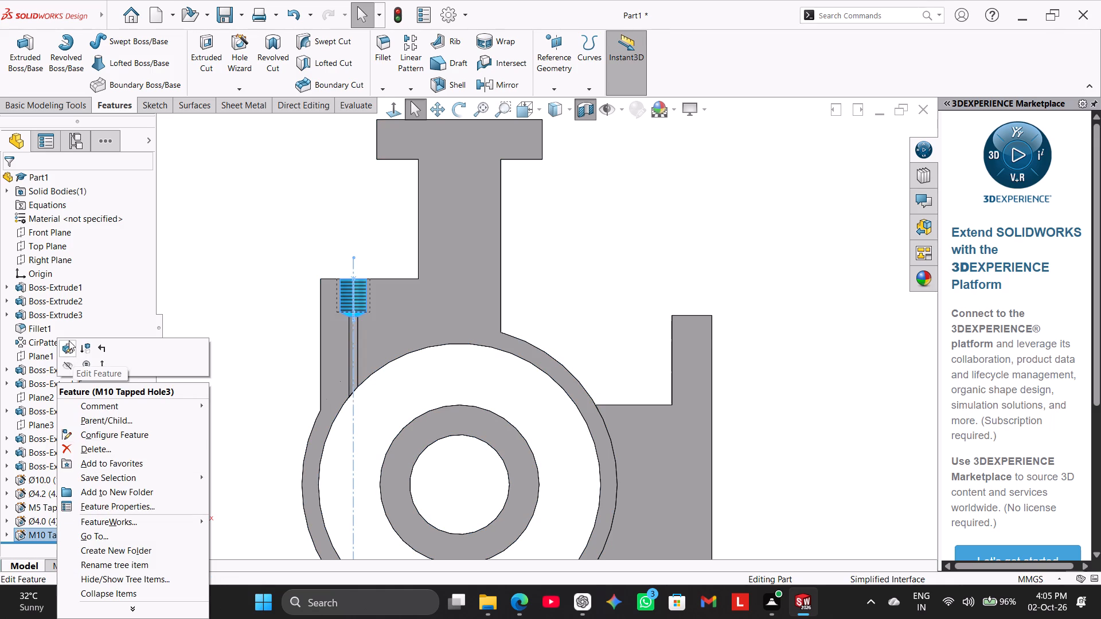
pyautogui.click(69, 340)
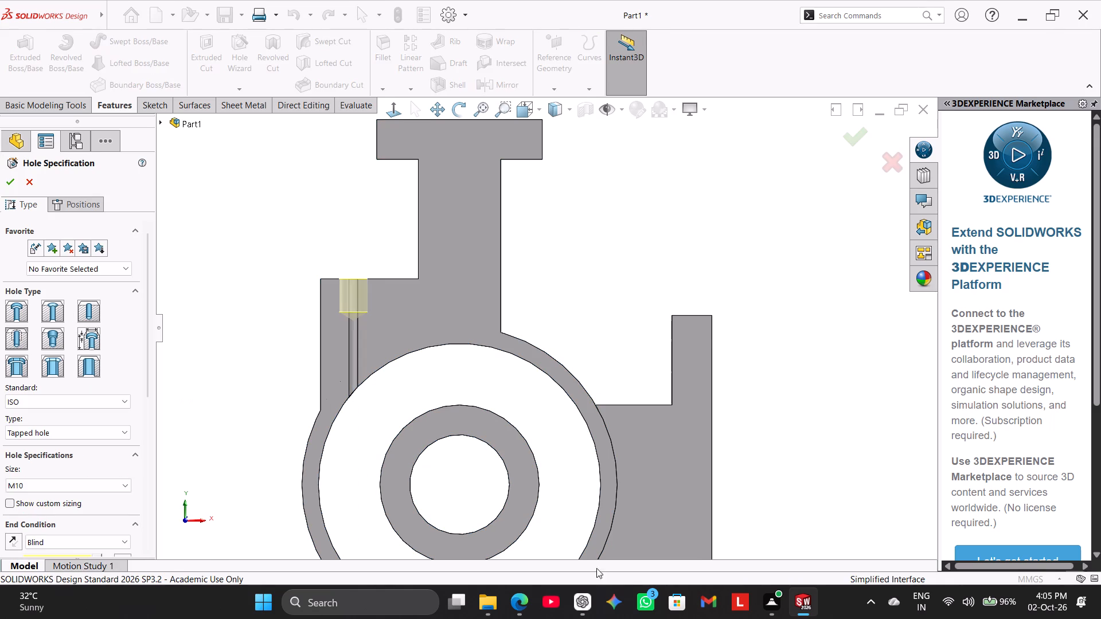
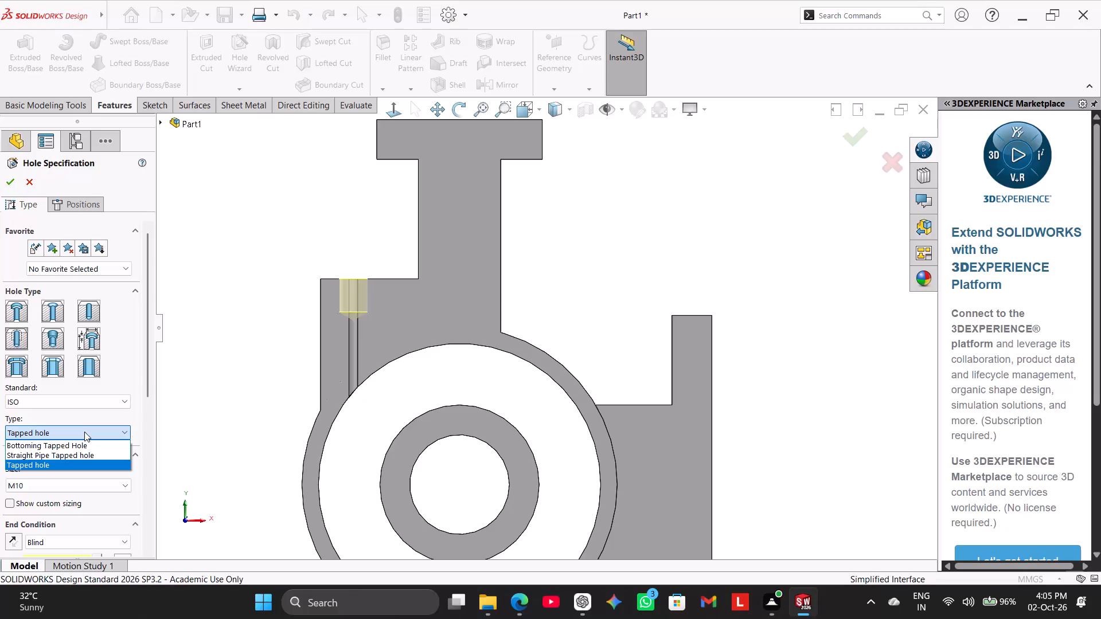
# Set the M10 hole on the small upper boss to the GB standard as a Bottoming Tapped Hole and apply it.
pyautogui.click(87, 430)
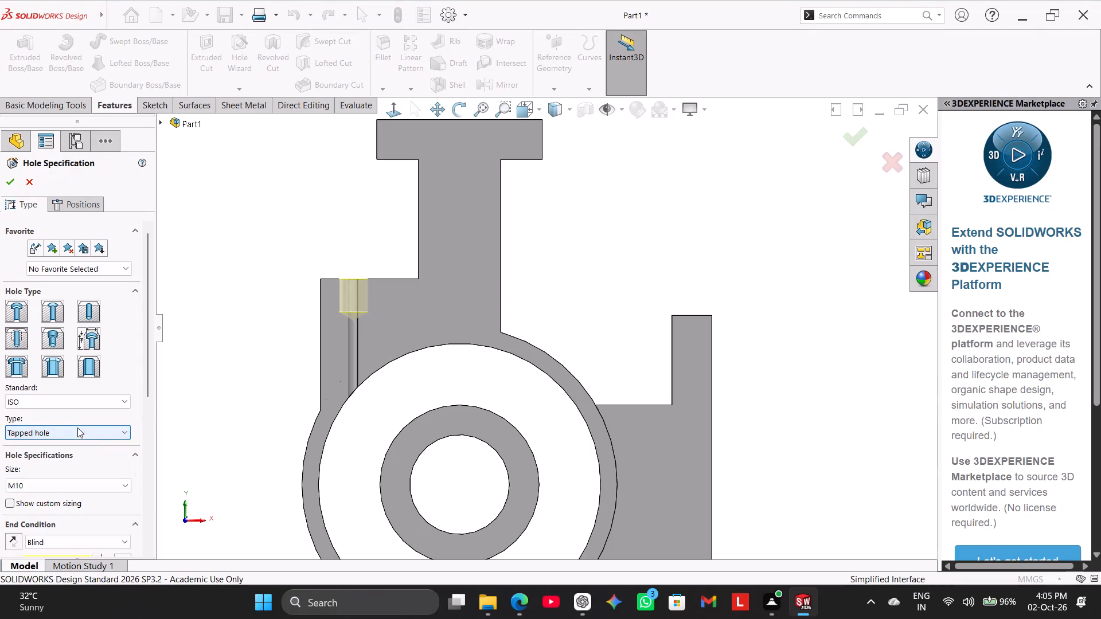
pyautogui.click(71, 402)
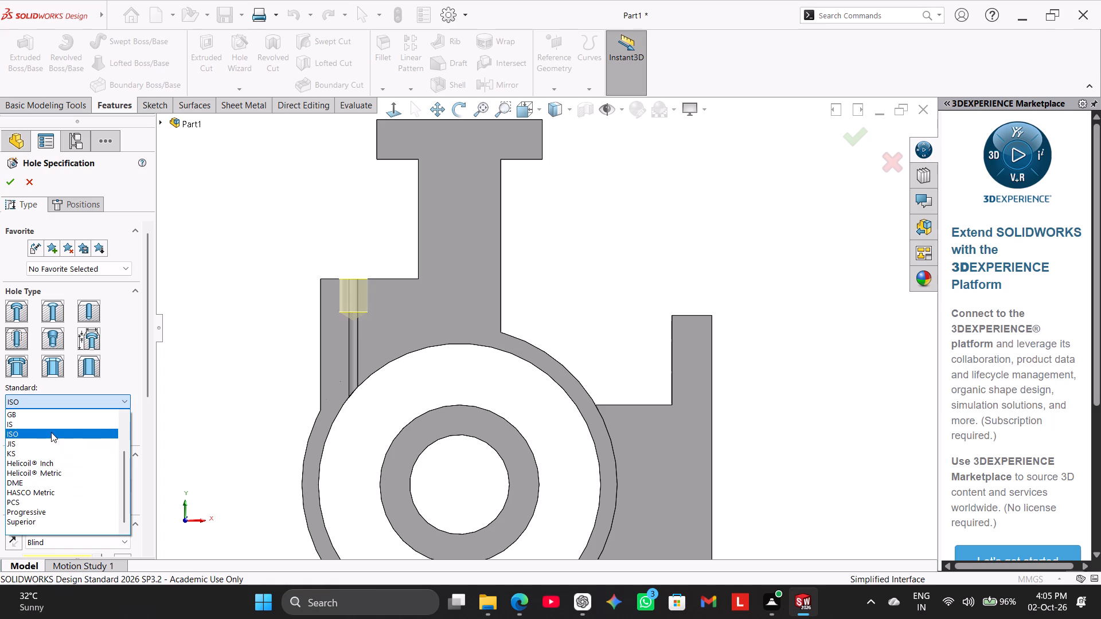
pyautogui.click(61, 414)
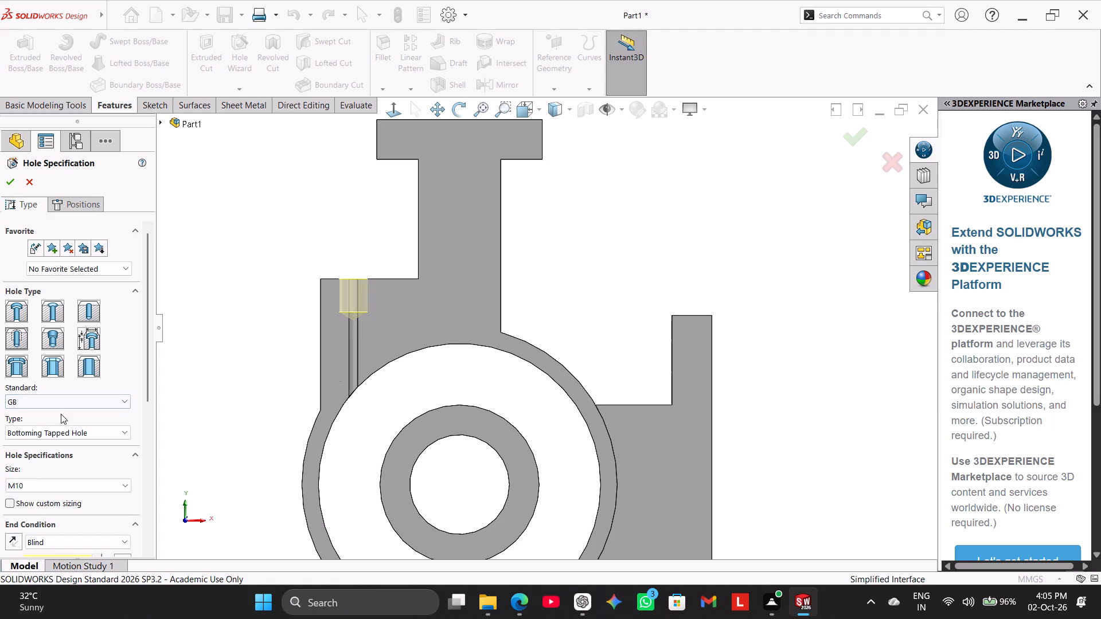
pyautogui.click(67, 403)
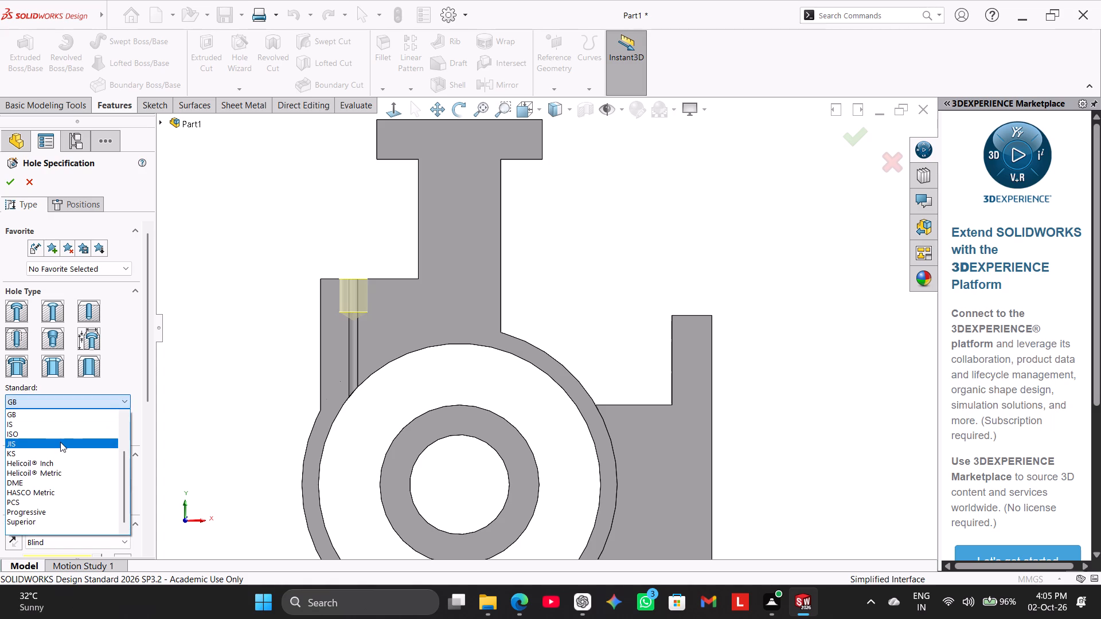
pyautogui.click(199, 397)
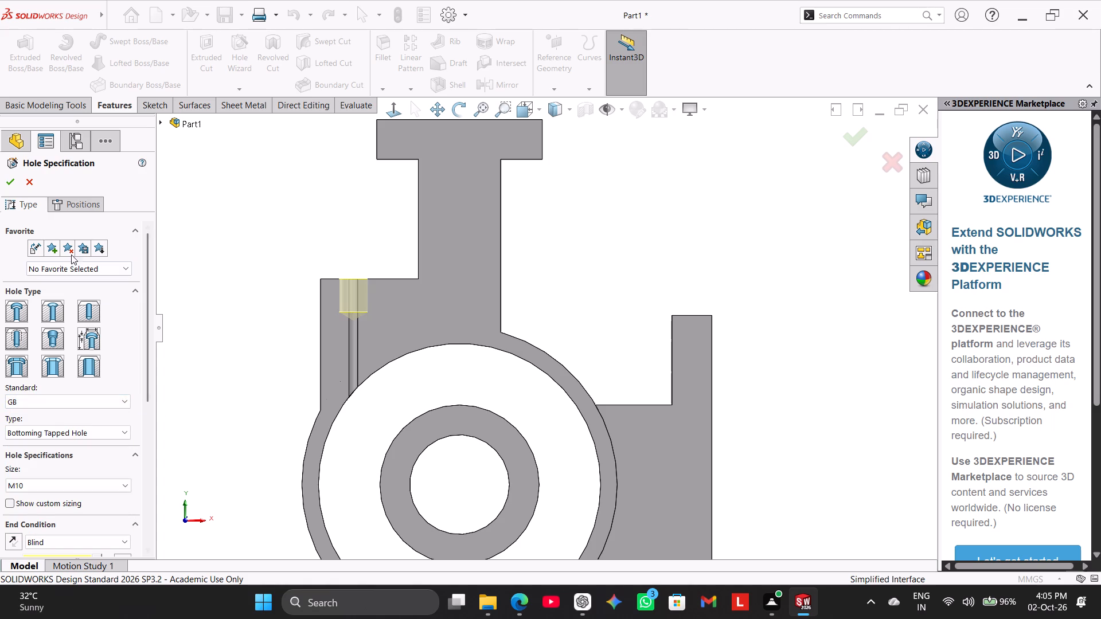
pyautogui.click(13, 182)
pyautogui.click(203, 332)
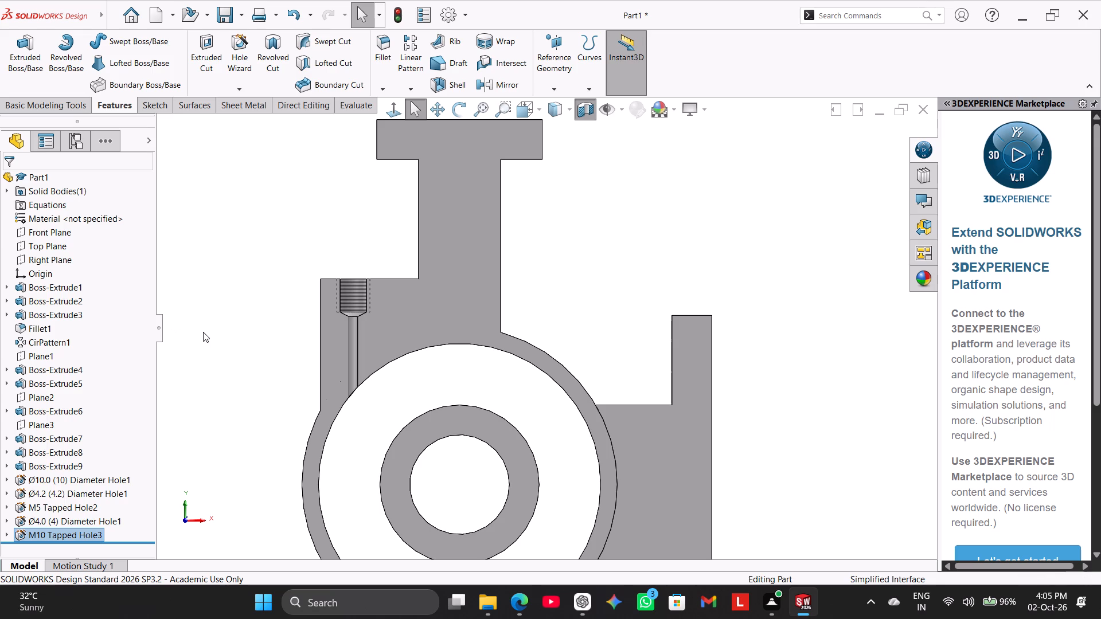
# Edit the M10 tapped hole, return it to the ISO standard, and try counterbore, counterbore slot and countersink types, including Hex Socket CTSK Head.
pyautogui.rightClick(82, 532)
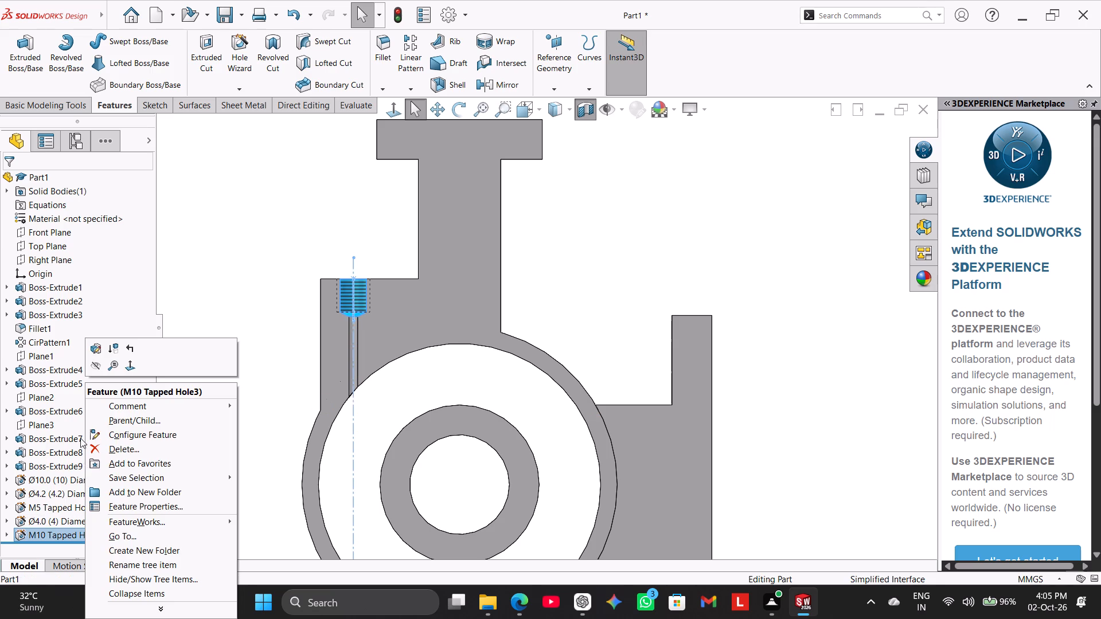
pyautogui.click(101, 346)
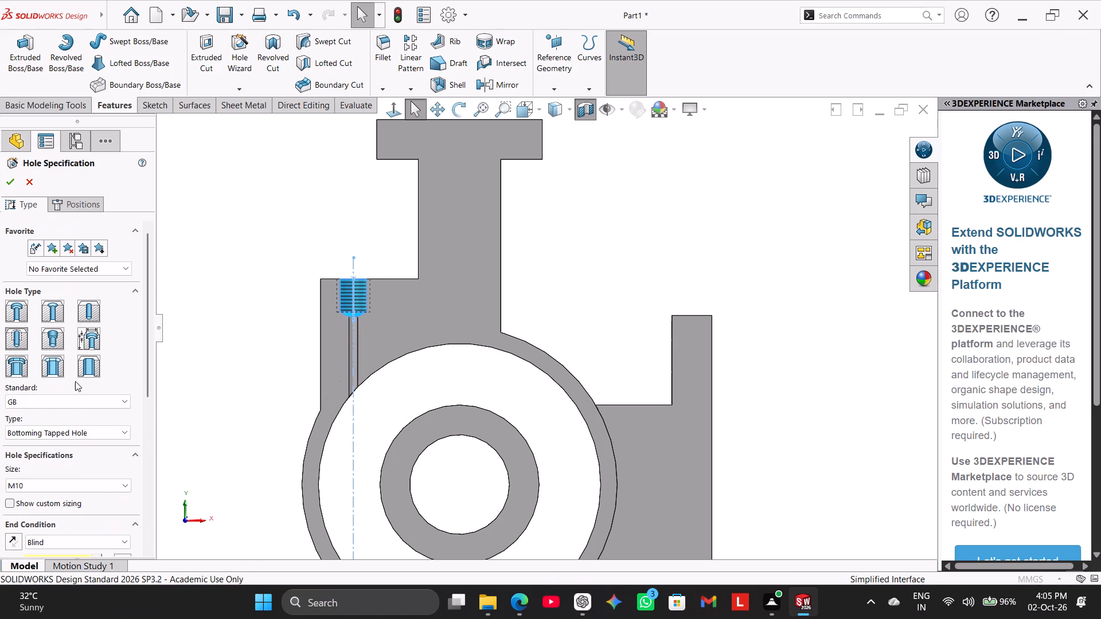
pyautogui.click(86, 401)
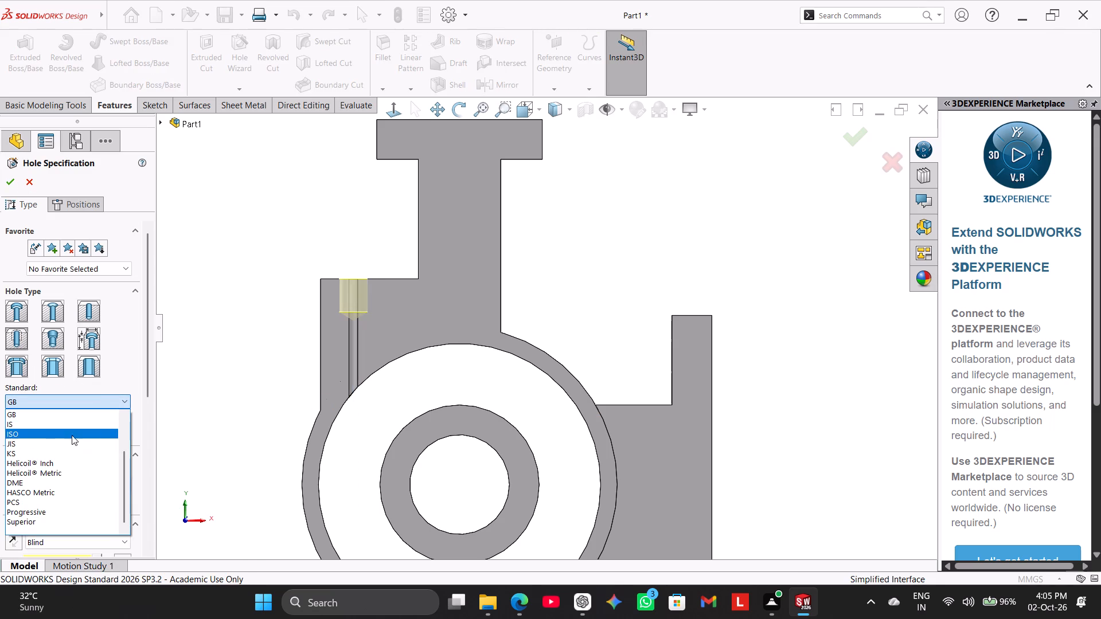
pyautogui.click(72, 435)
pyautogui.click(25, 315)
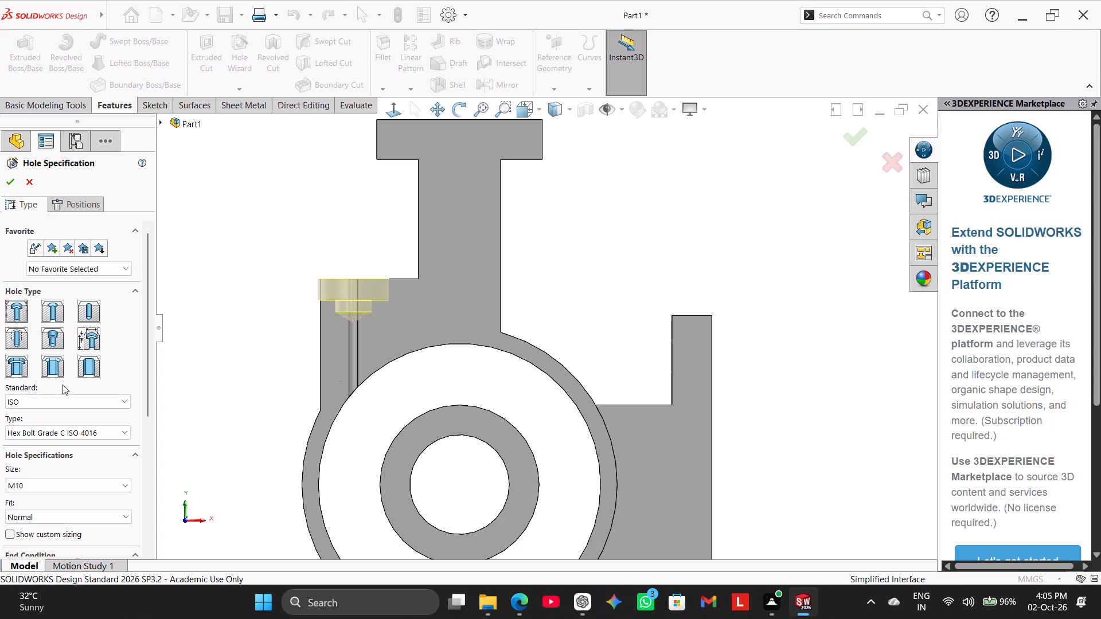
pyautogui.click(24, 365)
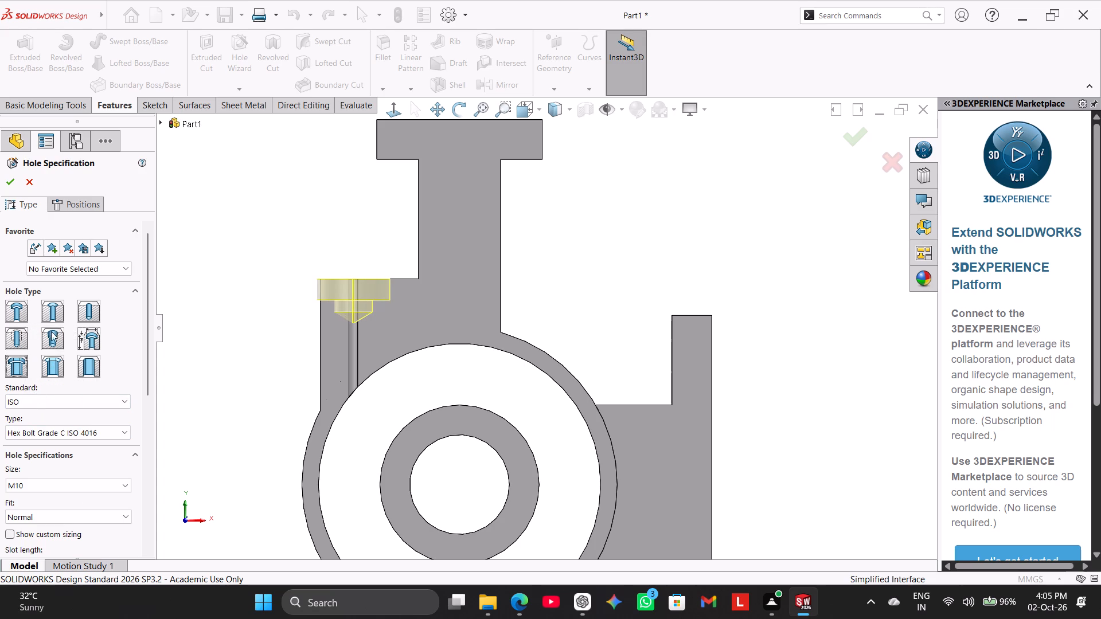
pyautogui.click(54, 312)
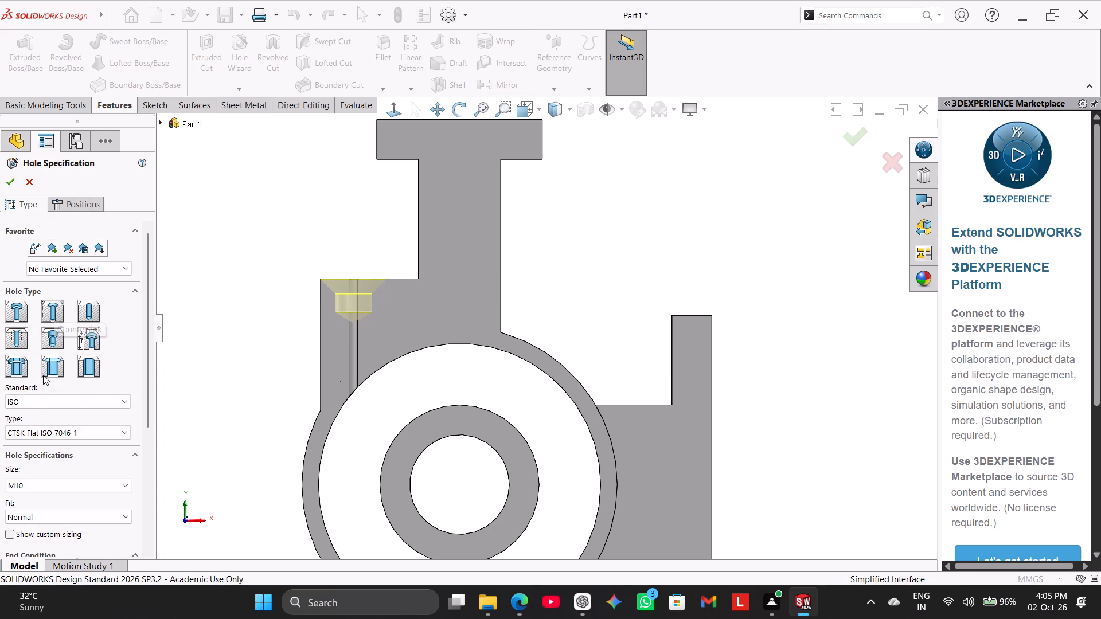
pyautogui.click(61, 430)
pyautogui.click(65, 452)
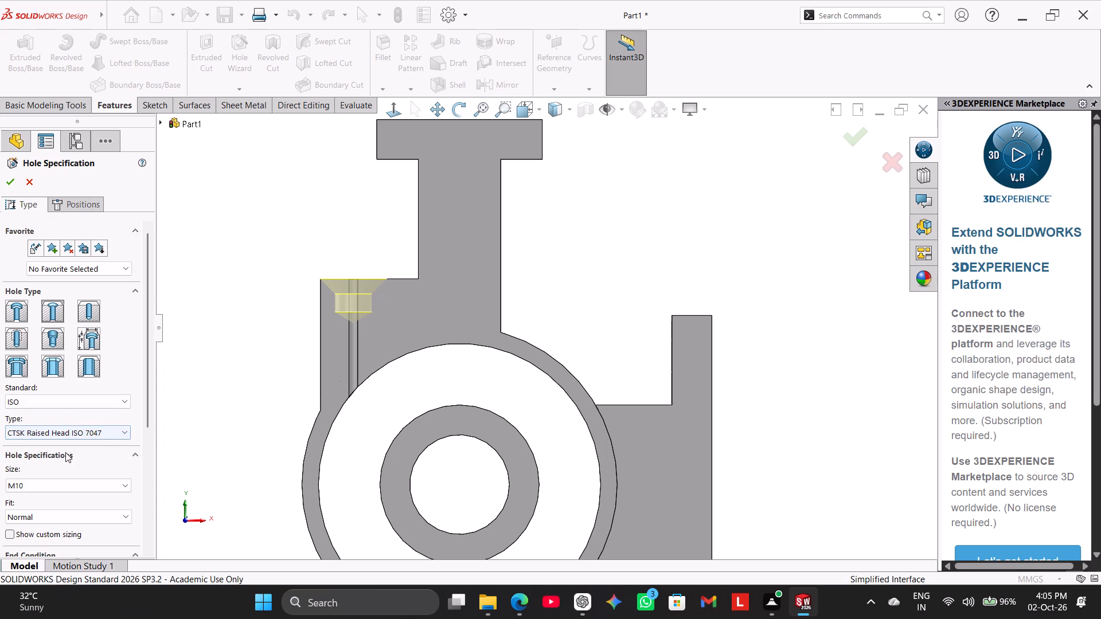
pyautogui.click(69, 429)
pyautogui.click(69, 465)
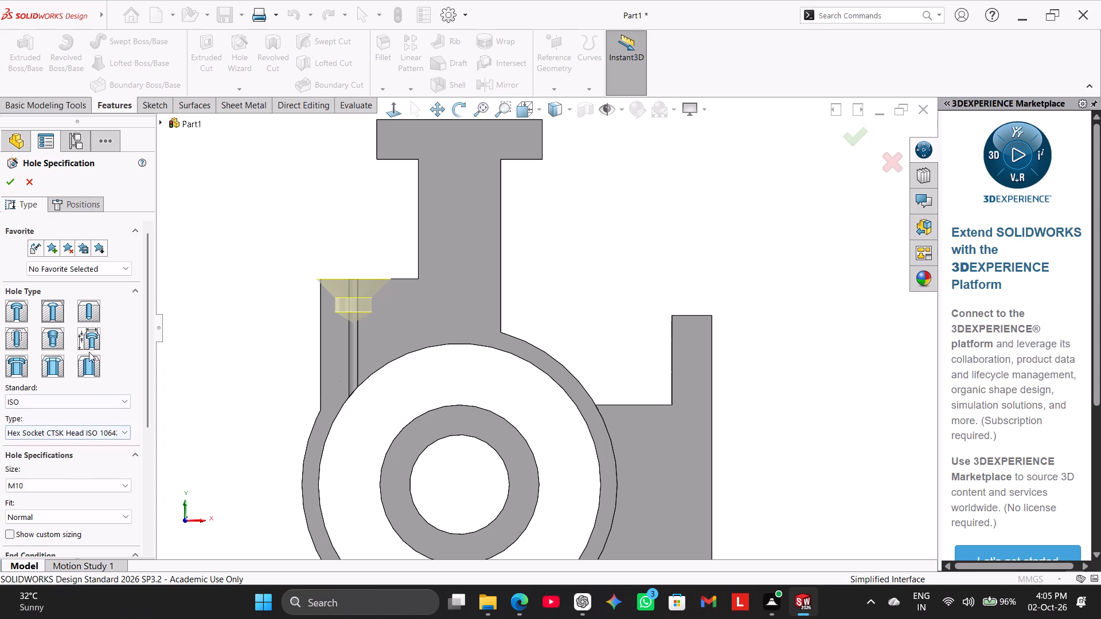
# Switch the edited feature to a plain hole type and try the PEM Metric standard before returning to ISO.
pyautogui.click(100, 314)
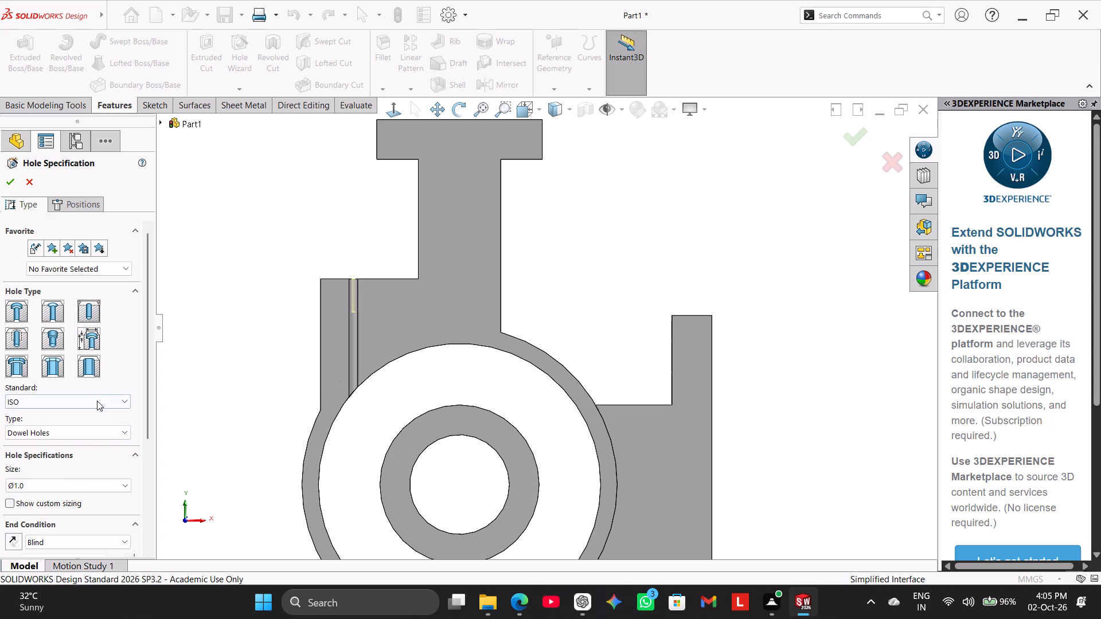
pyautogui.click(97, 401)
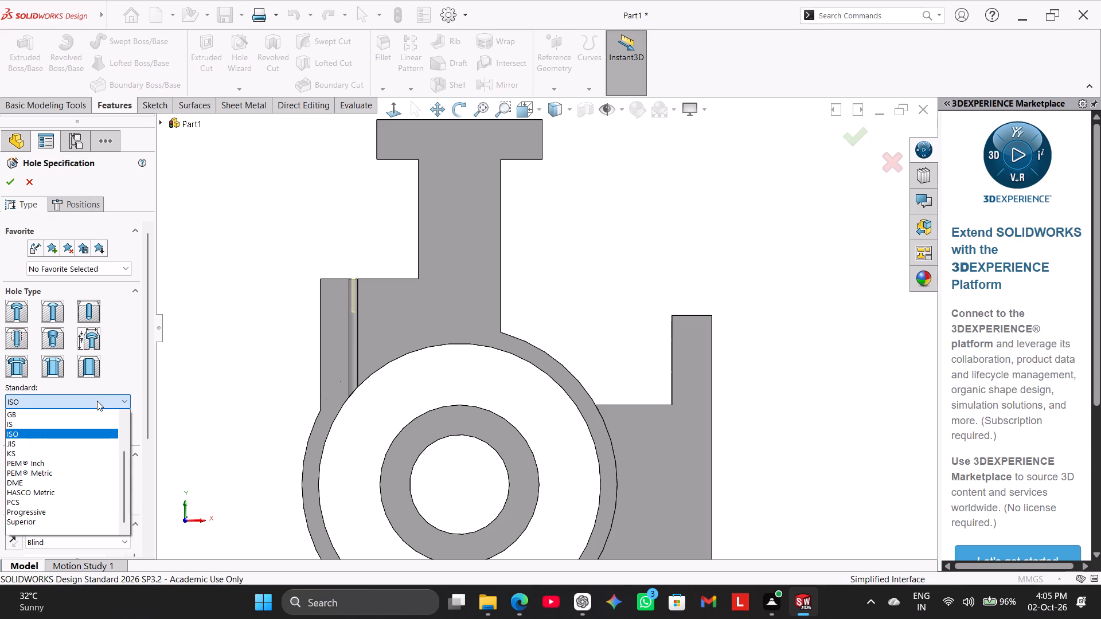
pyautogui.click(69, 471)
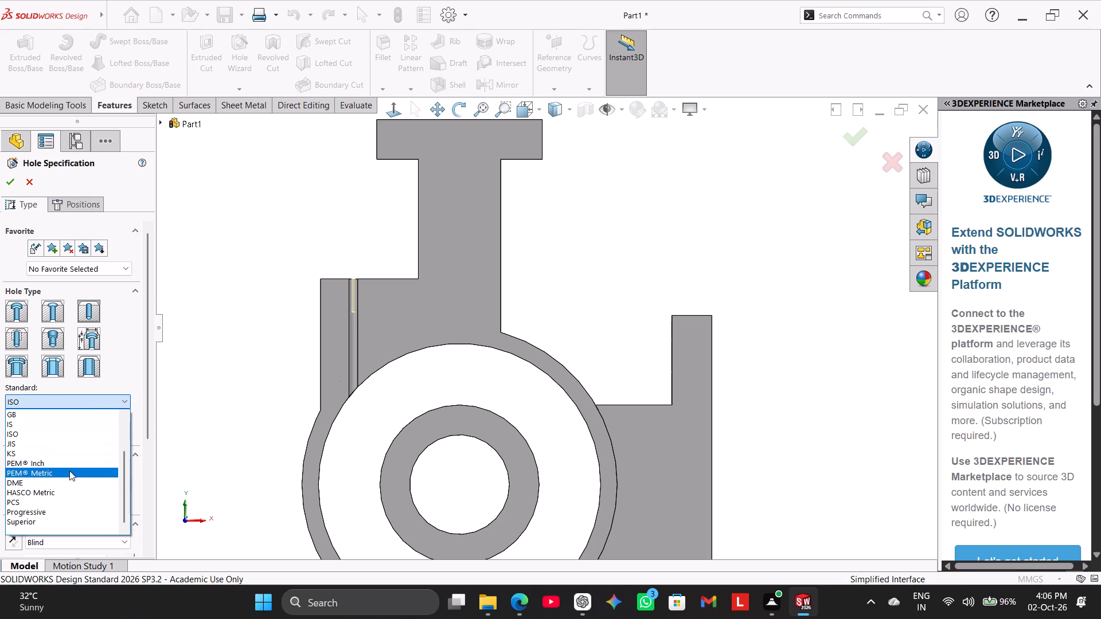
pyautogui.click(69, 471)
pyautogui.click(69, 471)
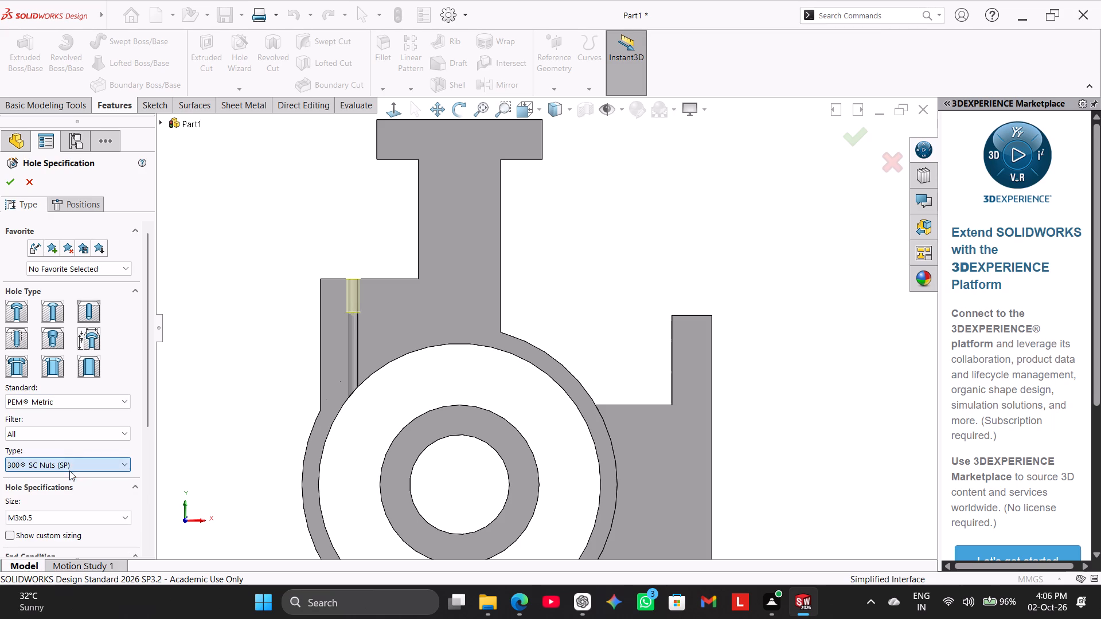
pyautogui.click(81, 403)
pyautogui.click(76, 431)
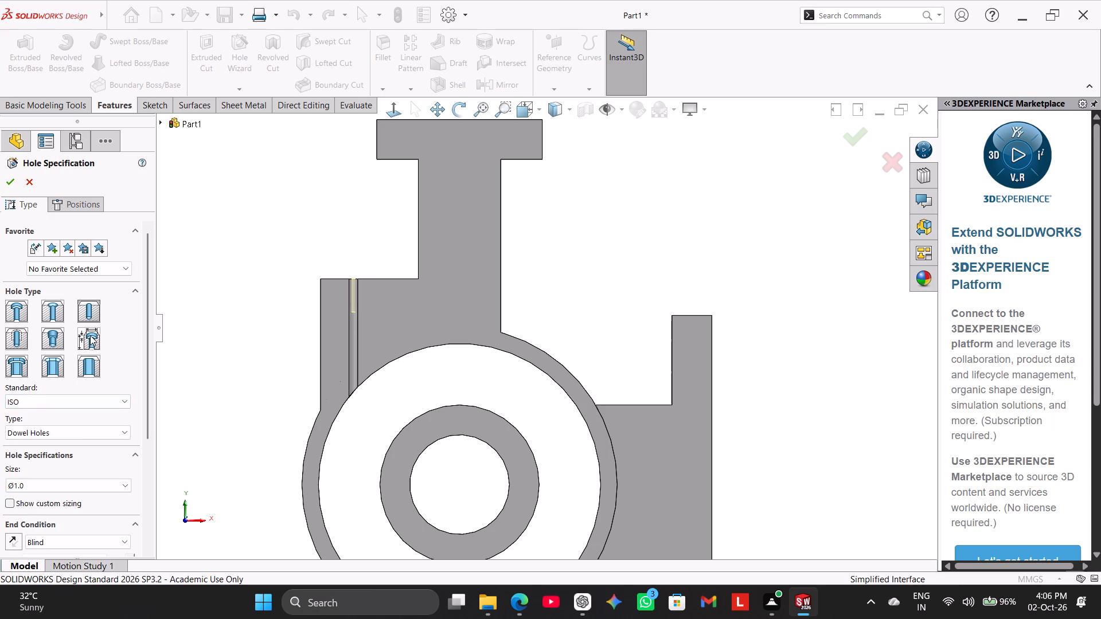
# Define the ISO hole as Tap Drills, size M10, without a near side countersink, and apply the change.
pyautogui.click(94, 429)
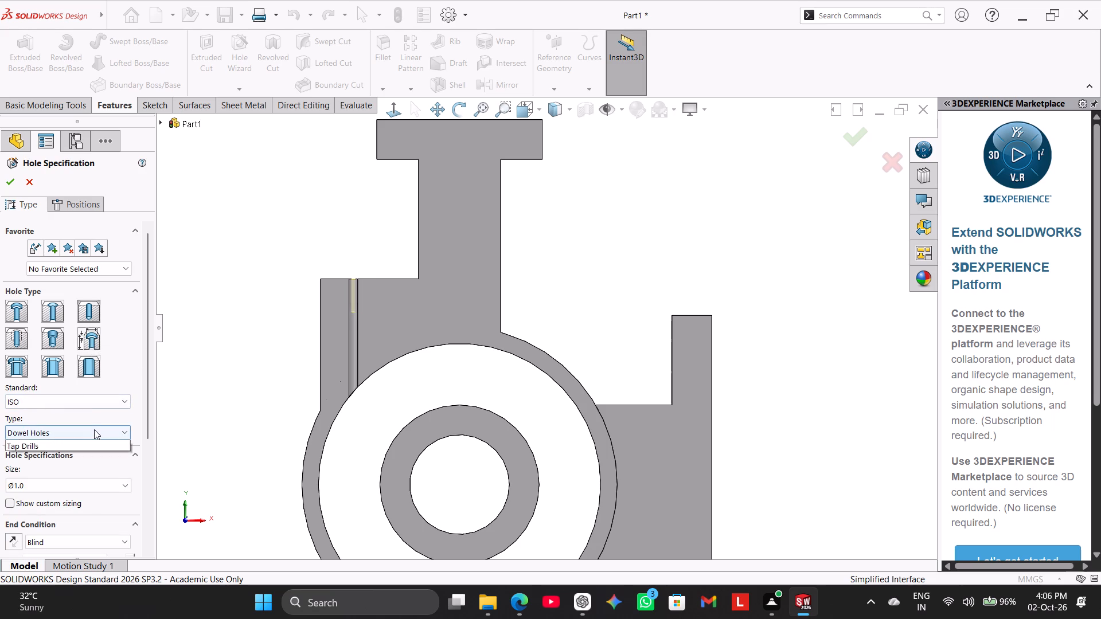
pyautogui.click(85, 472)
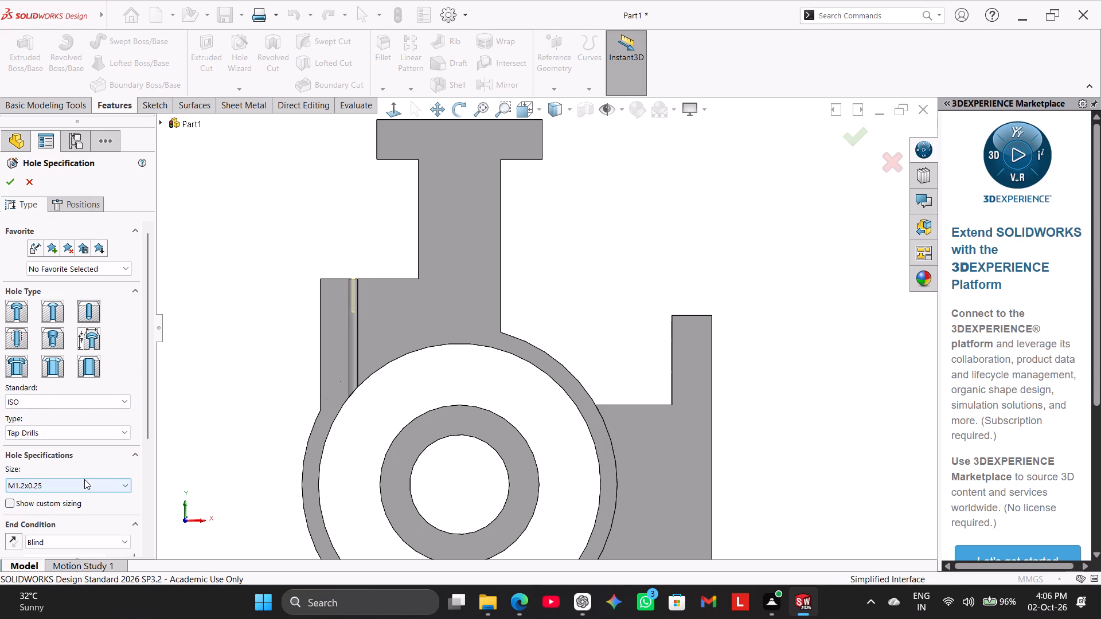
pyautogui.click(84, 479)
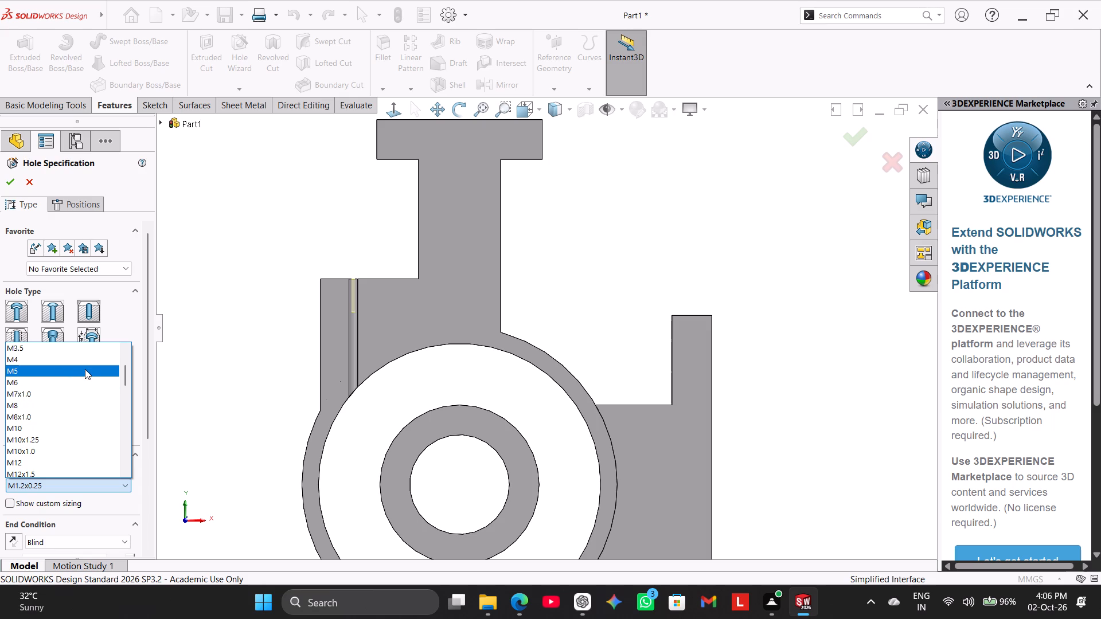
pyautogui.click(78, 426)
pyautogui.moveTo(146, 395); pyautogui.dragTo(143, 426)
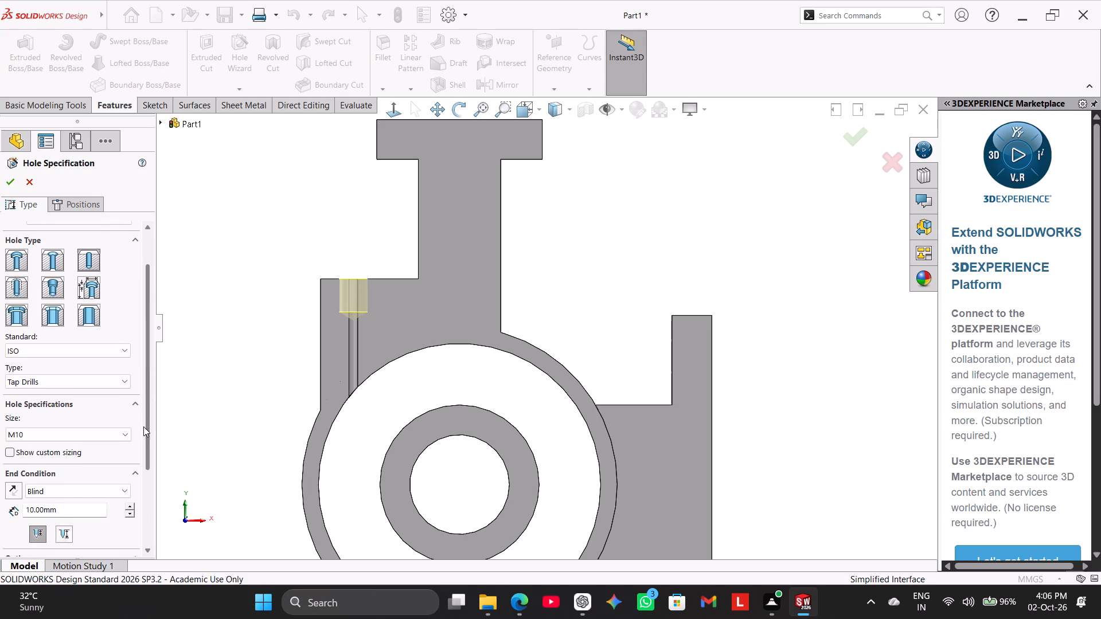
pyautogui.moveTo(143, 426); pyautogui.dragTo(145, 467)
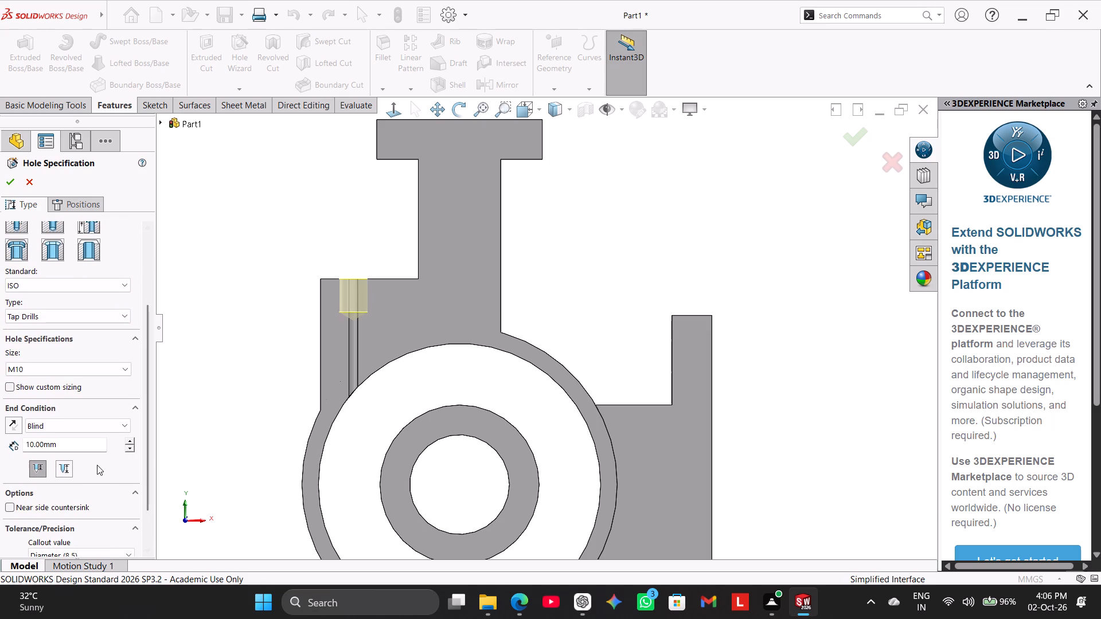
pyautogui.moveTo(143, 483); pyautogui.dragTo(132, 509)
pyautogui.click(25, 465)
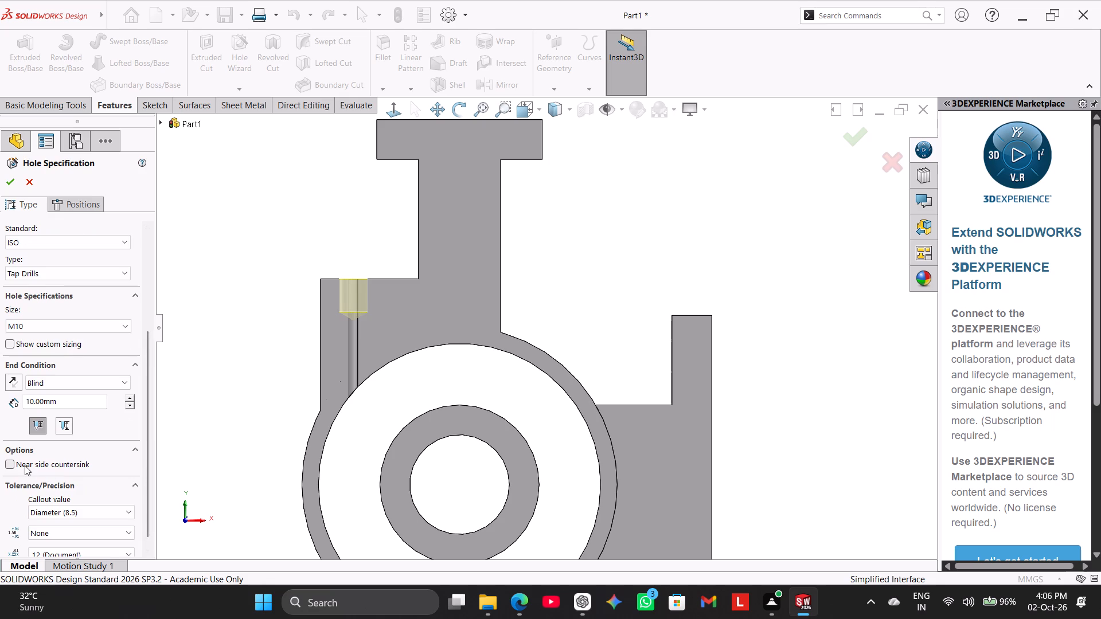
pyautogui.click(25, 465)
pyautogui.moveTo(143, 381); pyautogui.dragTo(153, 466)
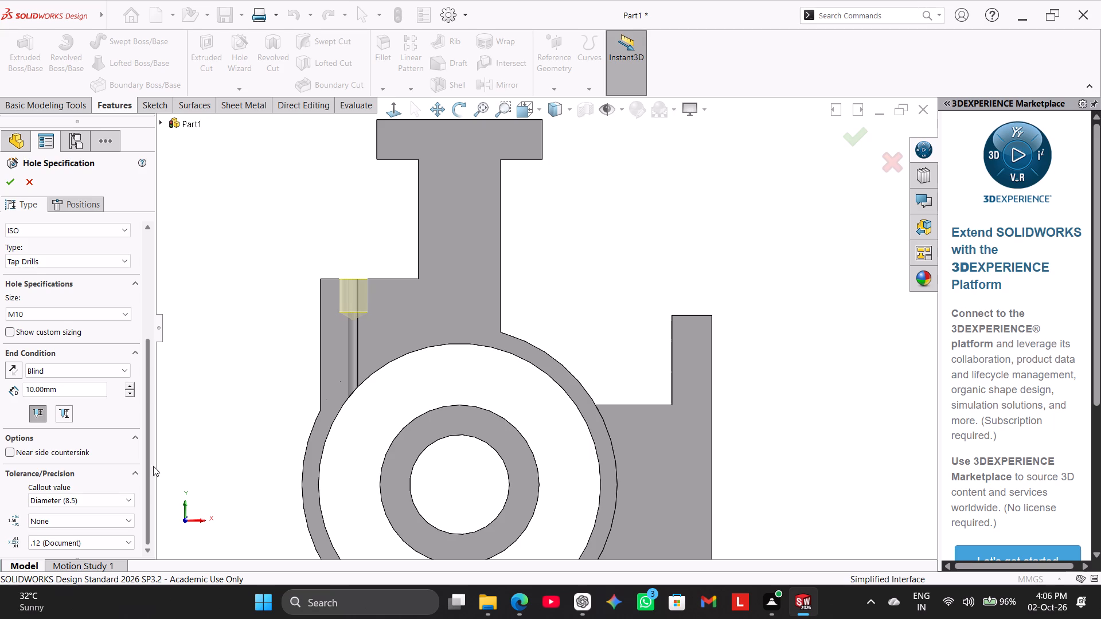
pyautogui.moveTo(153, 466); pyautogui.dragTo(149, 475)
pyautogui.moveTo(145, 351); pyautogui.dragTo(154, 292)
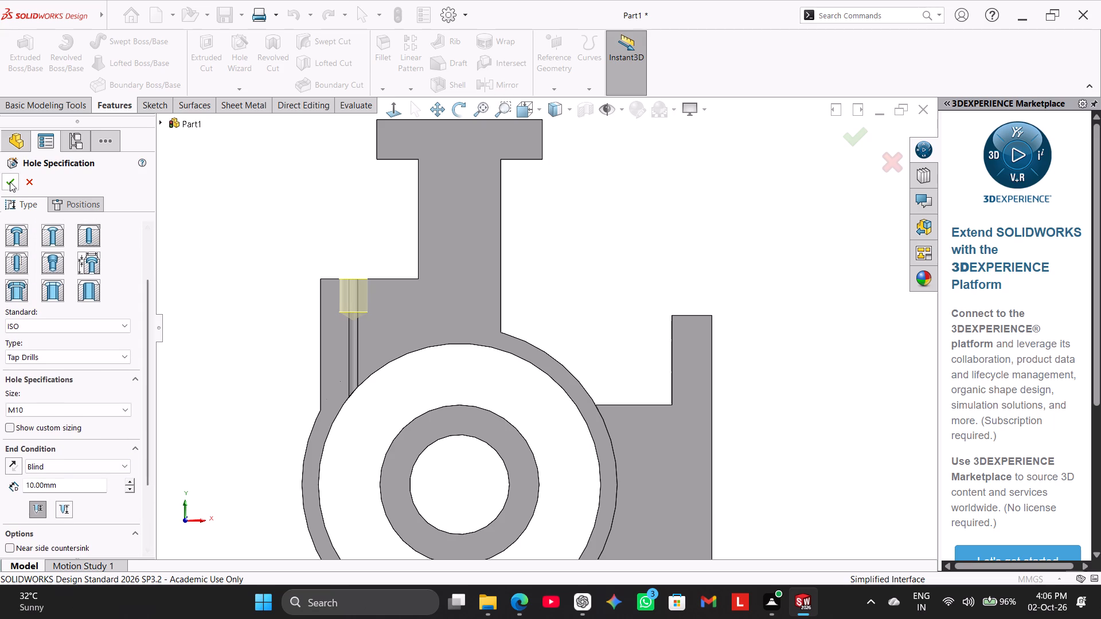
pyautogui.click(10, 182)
# Delete the M10 tap drill hole from the small upper boss along with its dependent sketches.
pyautogui.click(217, 216)
pyautogui.moveTo(217, 216); pyautogui.dragTo(220, 252, button='middle')
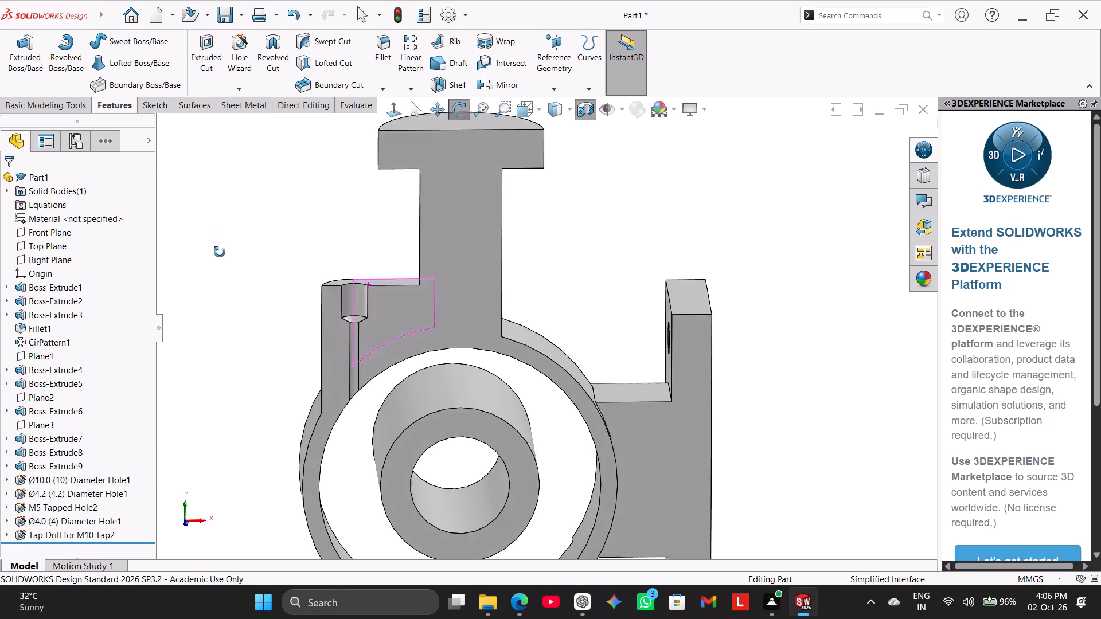
pyautogui.moveTo(220, 252); pyautogui.dragTo(221, 281, button='middle')
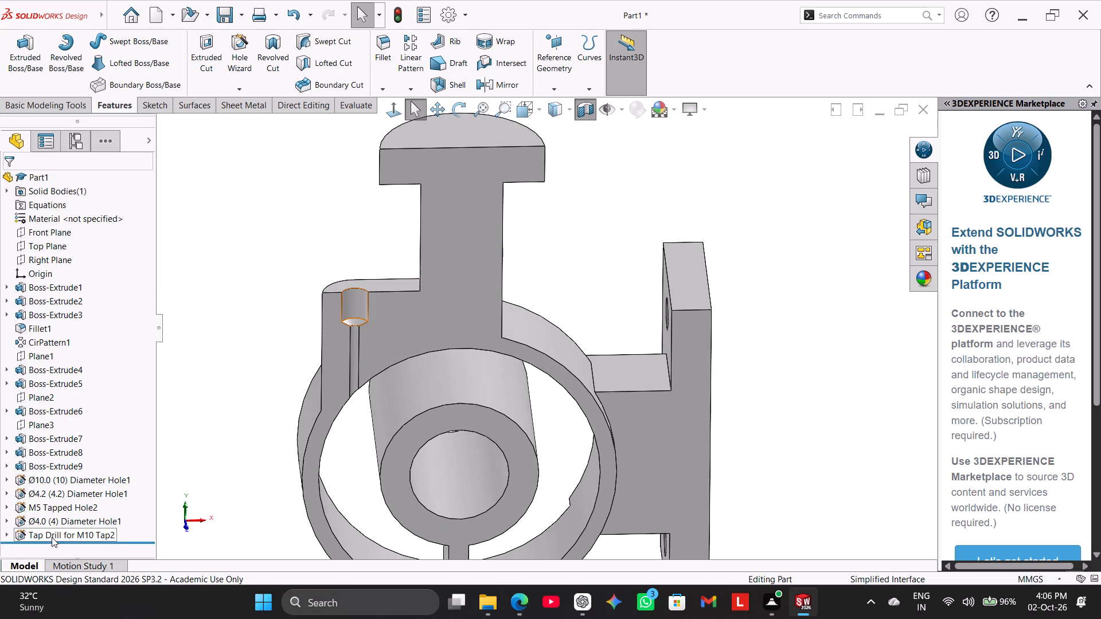
pyautogui.rightClick(53, 535)
pyautogui.click(97, 450)
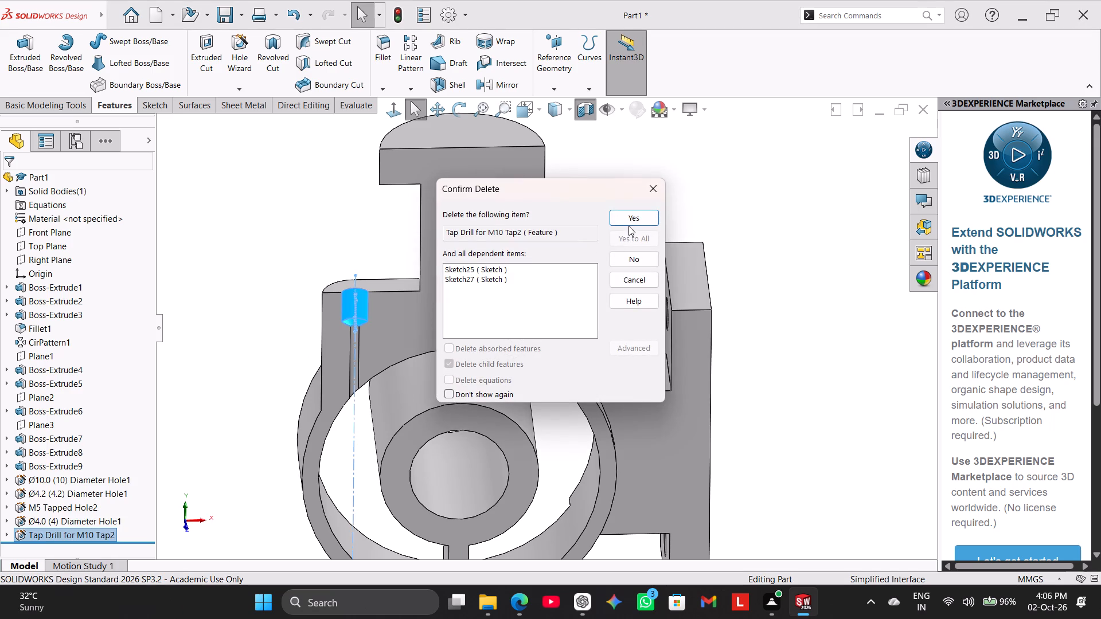
pyautogui.click(628, 222)
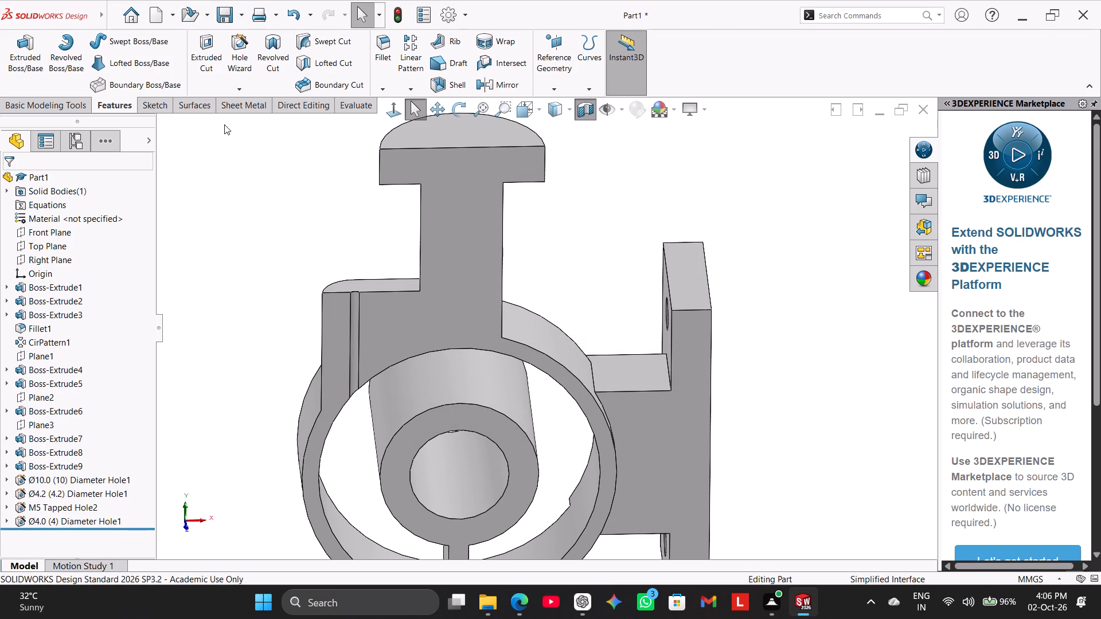
# Place an ISO Tap Drills M10 hole, blind 10 mm deep, on the small upper boss's top face, centred on the narrow hole.
pyautogui.click(235, 50)
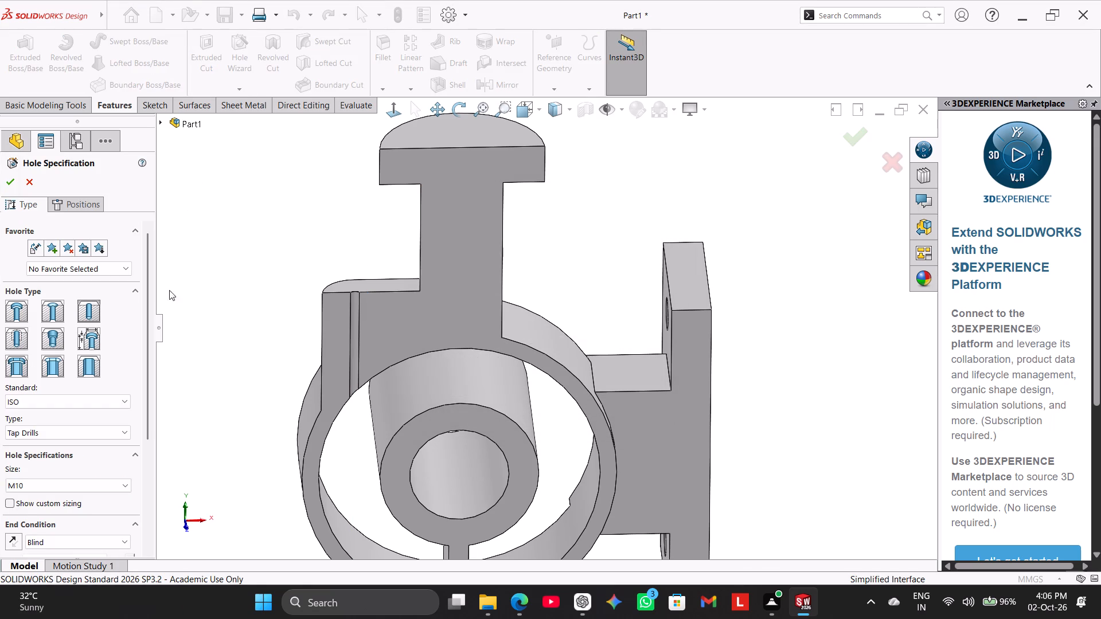
pyautogui.moveTo(143, 319); pyautogui.dragTo(150, 365)
pyautogui.click(82, 233)
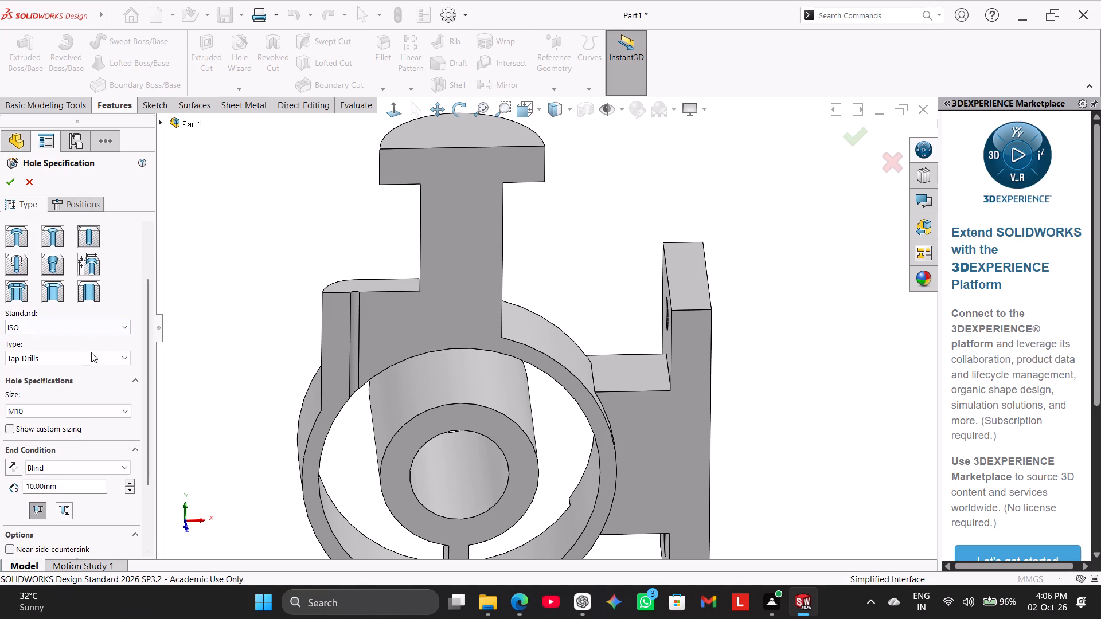
pyautogui.moveTo(149, 356); pyautogui.dragTo(152, 362)
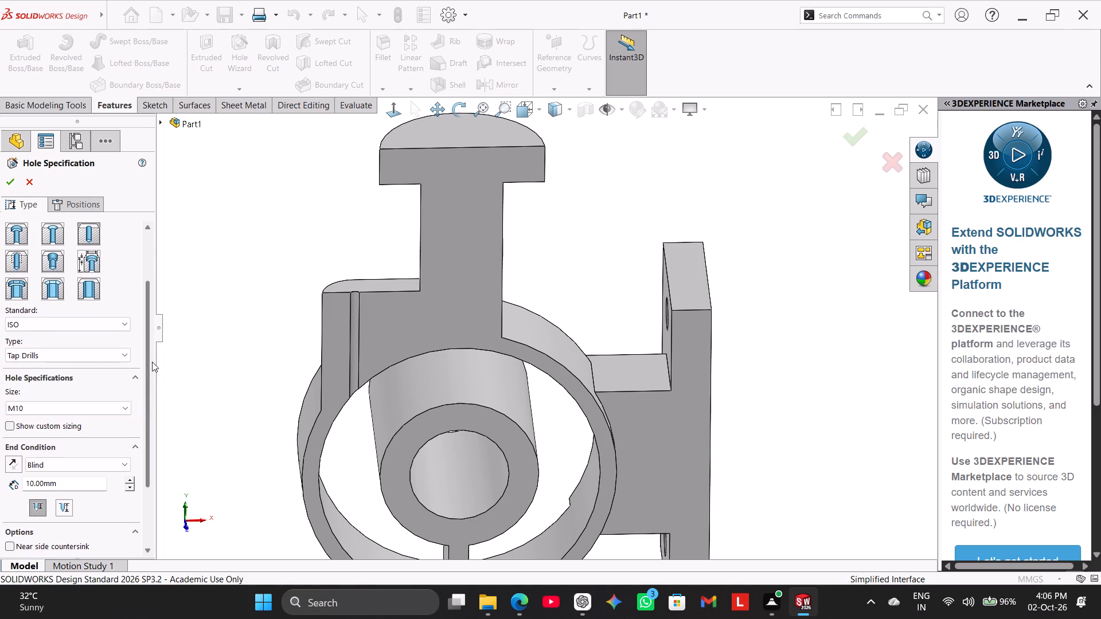
pyautogui.moveTo(152, 362); pyautogui.dragTo(155, 419)
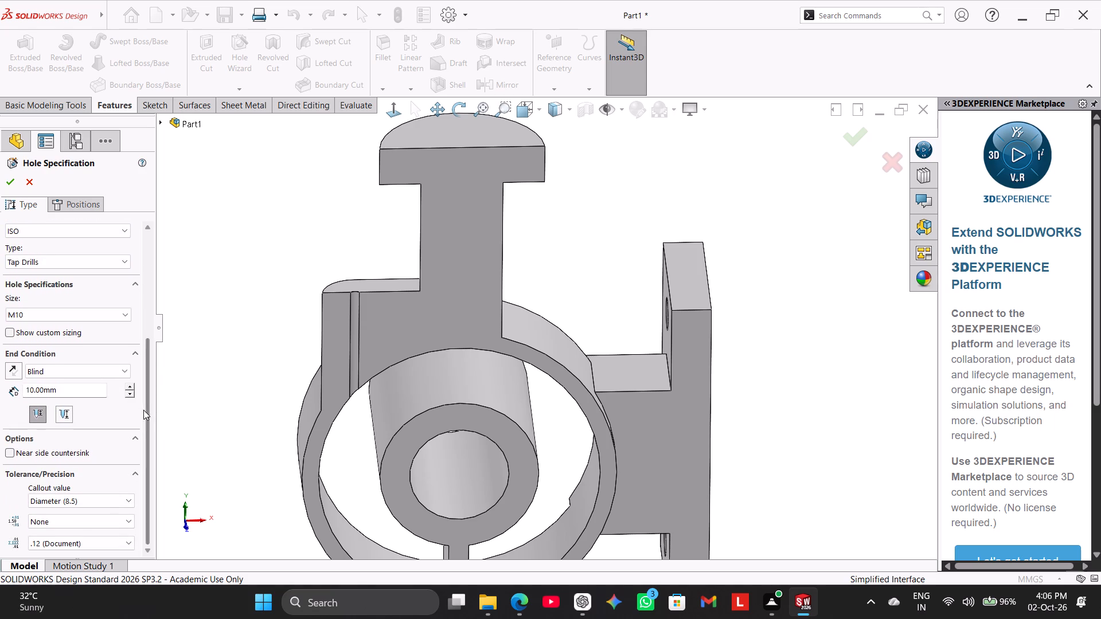
pyautogui.moveTo(146, 412); pyautogui.dragTo(139, 453)
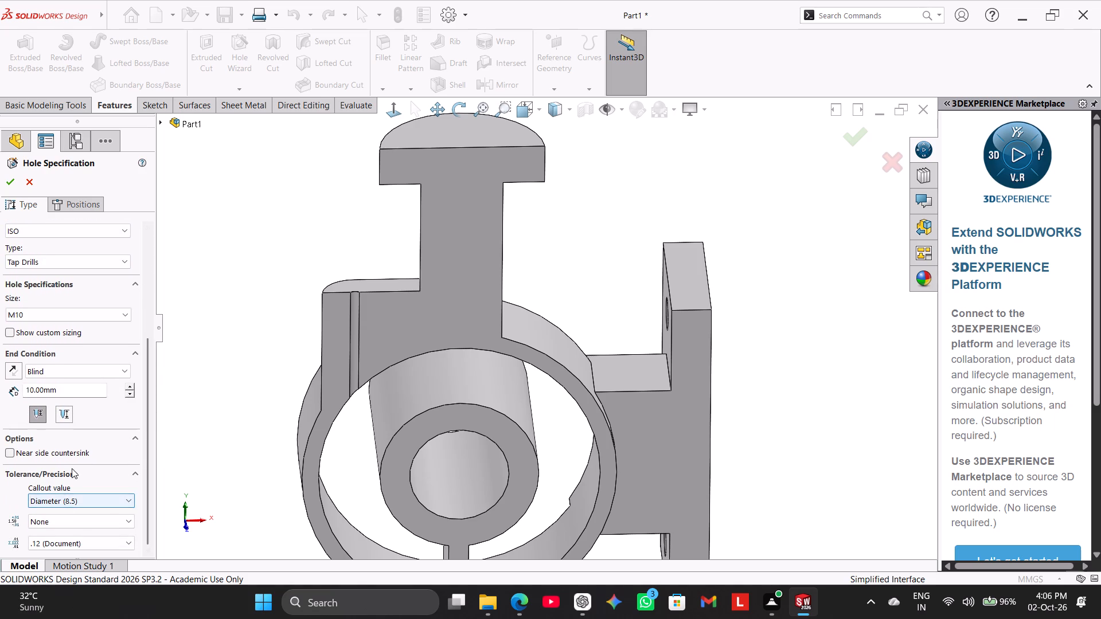
pyautogui.click(75, 205)
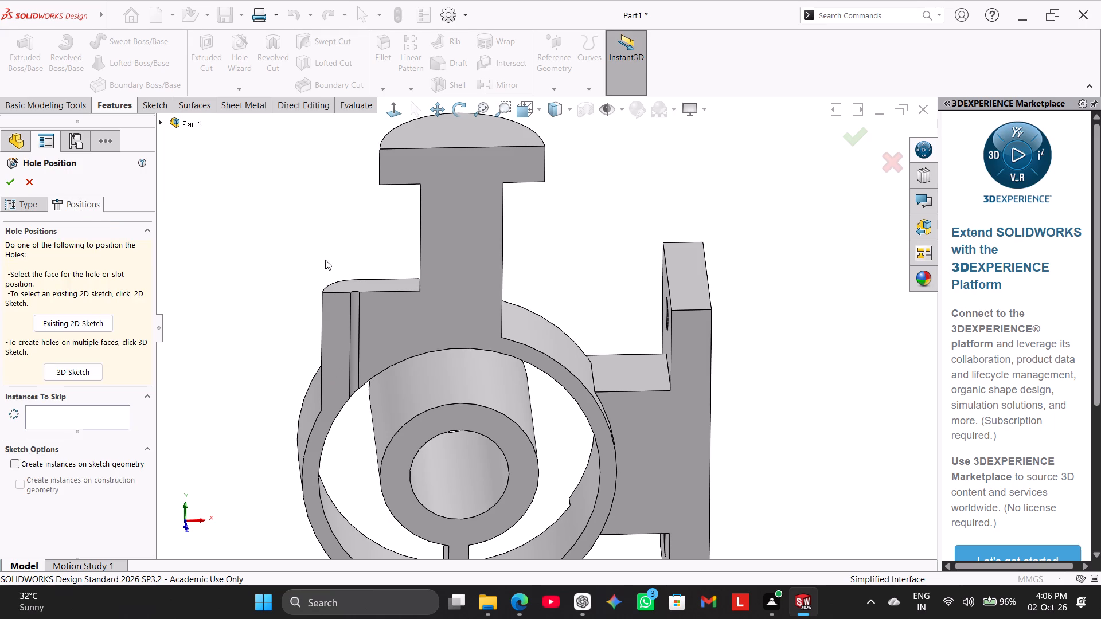
pyautogui.click(364, 284)
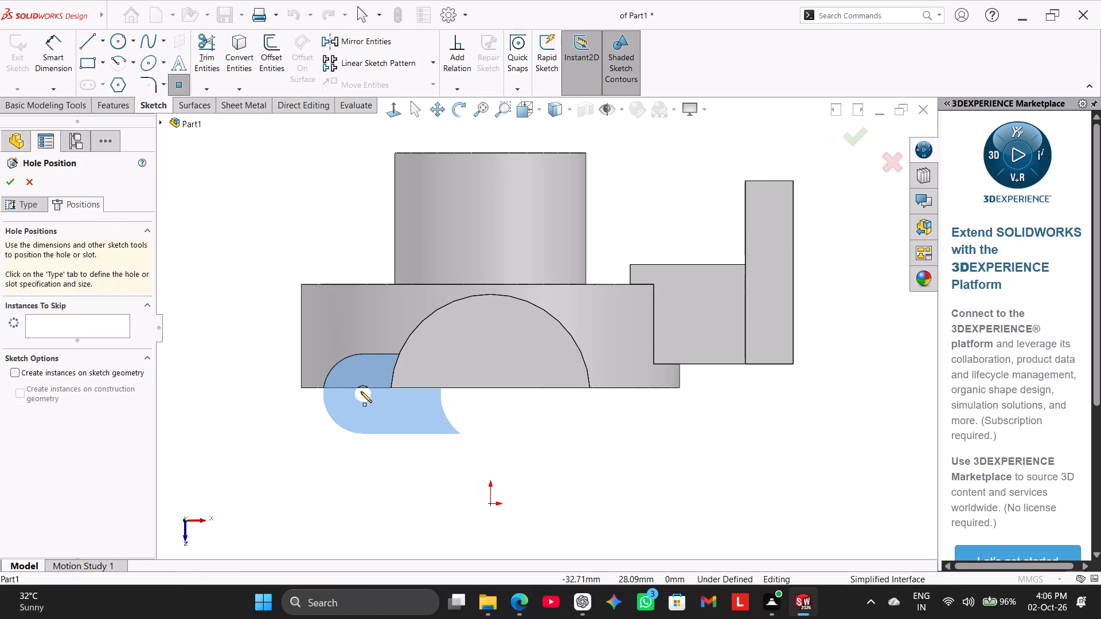
pyautogui.click(363, 395)
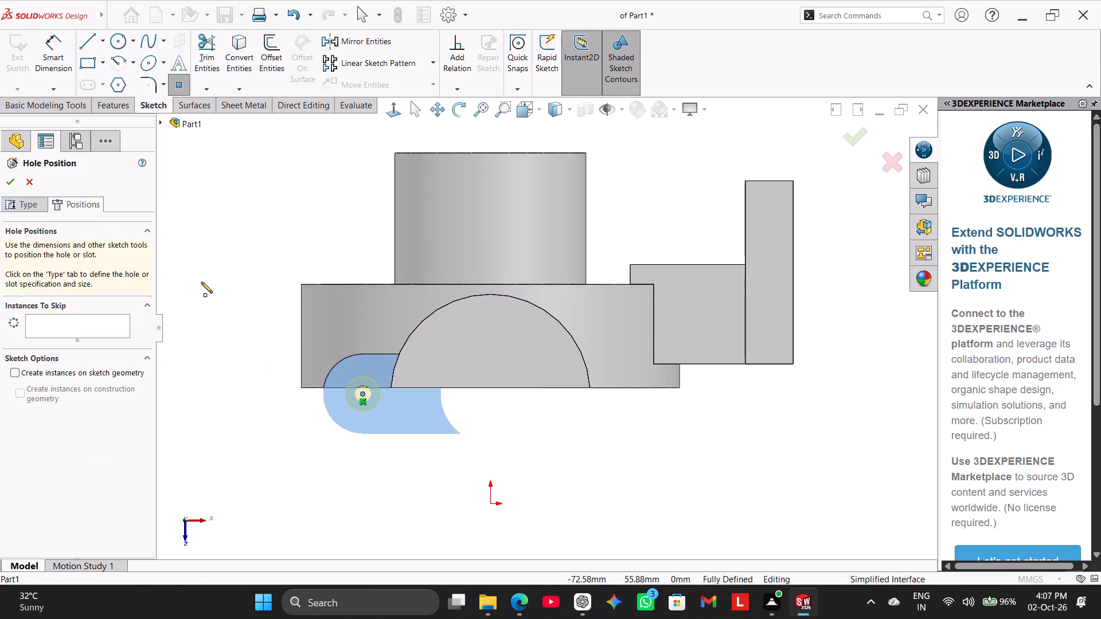
pyautogui.click(14, 181)
pyautogui.click(205, 370)
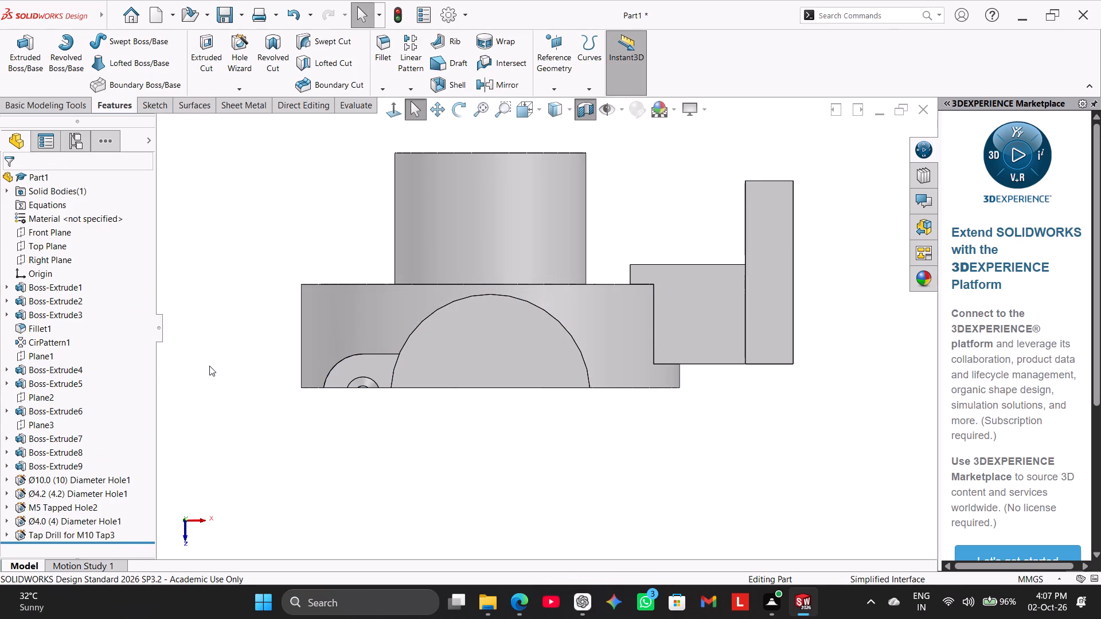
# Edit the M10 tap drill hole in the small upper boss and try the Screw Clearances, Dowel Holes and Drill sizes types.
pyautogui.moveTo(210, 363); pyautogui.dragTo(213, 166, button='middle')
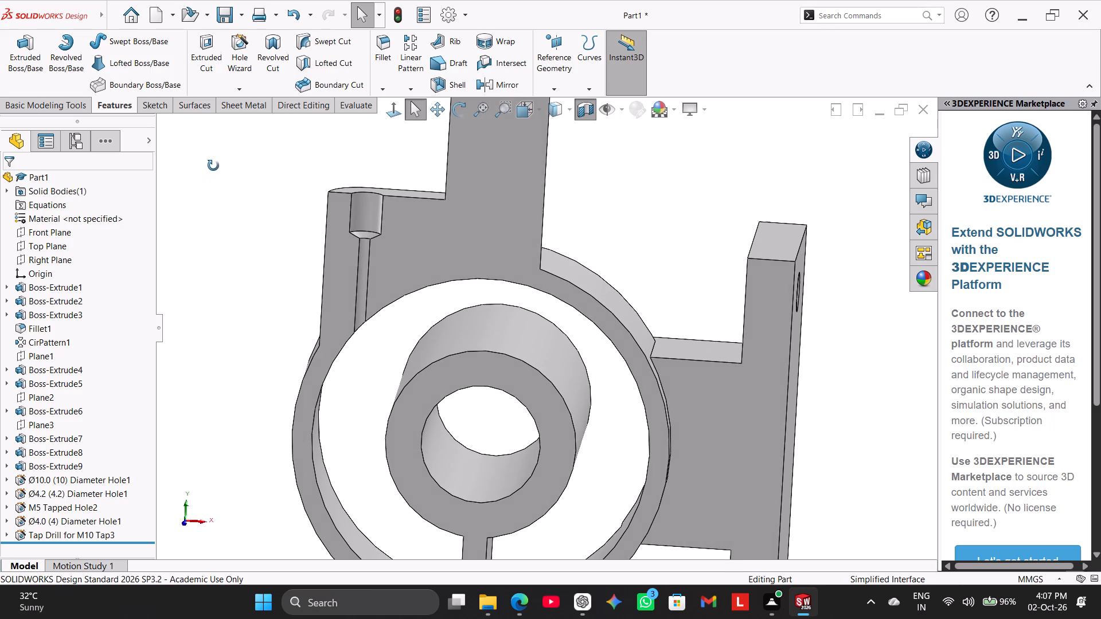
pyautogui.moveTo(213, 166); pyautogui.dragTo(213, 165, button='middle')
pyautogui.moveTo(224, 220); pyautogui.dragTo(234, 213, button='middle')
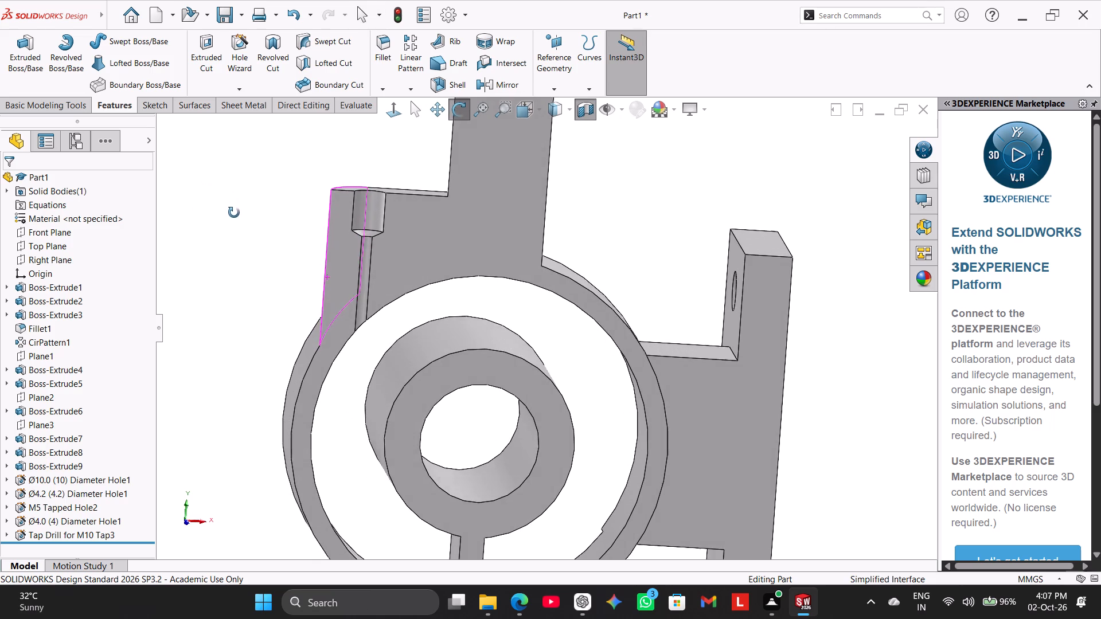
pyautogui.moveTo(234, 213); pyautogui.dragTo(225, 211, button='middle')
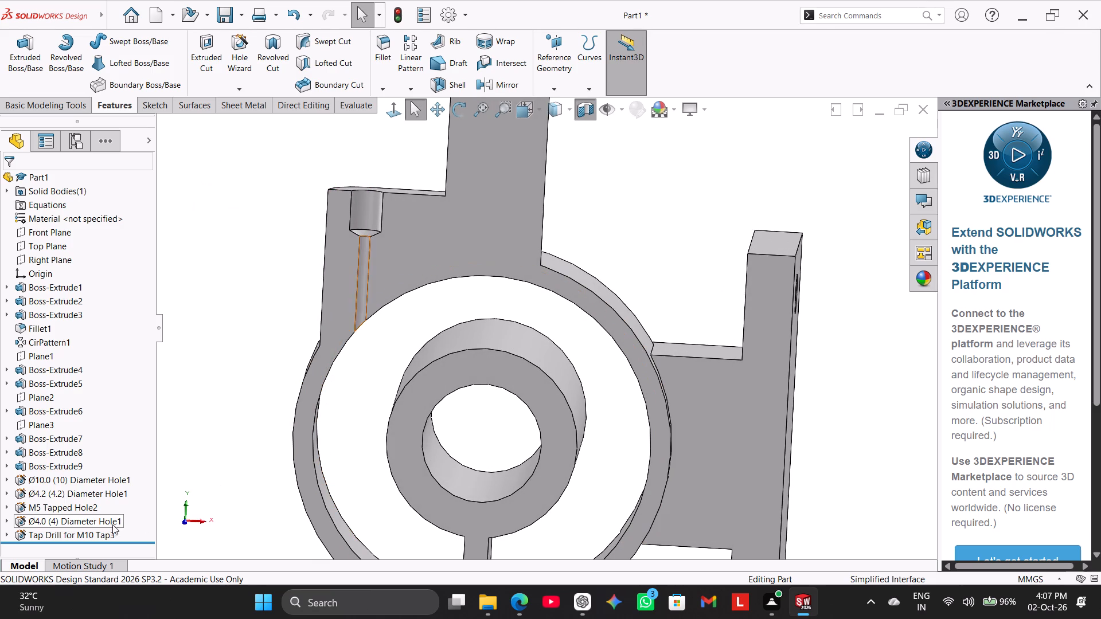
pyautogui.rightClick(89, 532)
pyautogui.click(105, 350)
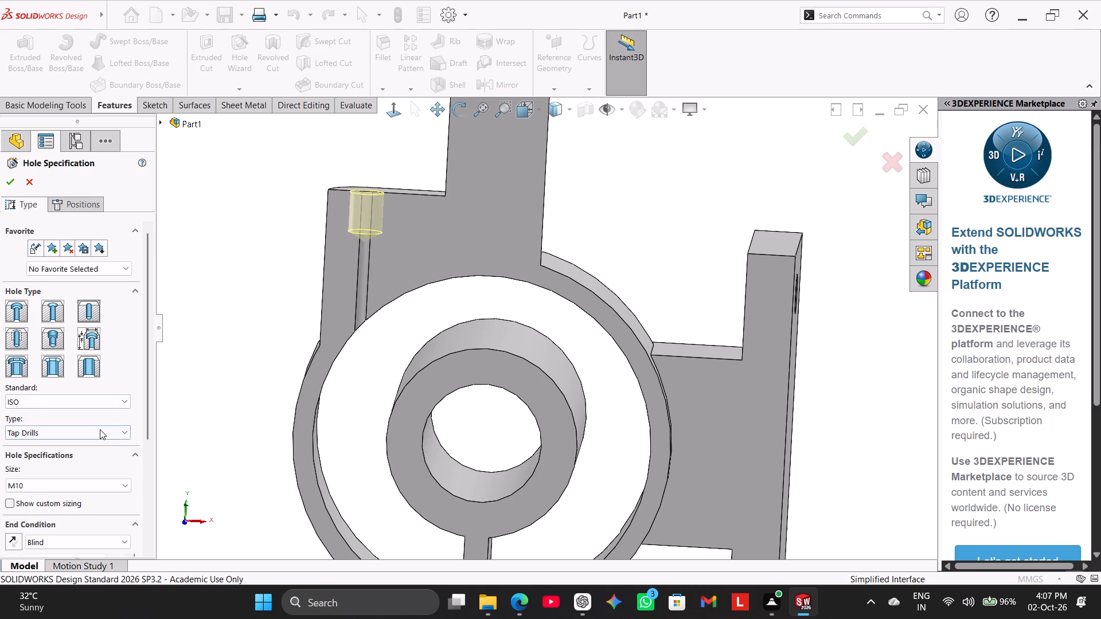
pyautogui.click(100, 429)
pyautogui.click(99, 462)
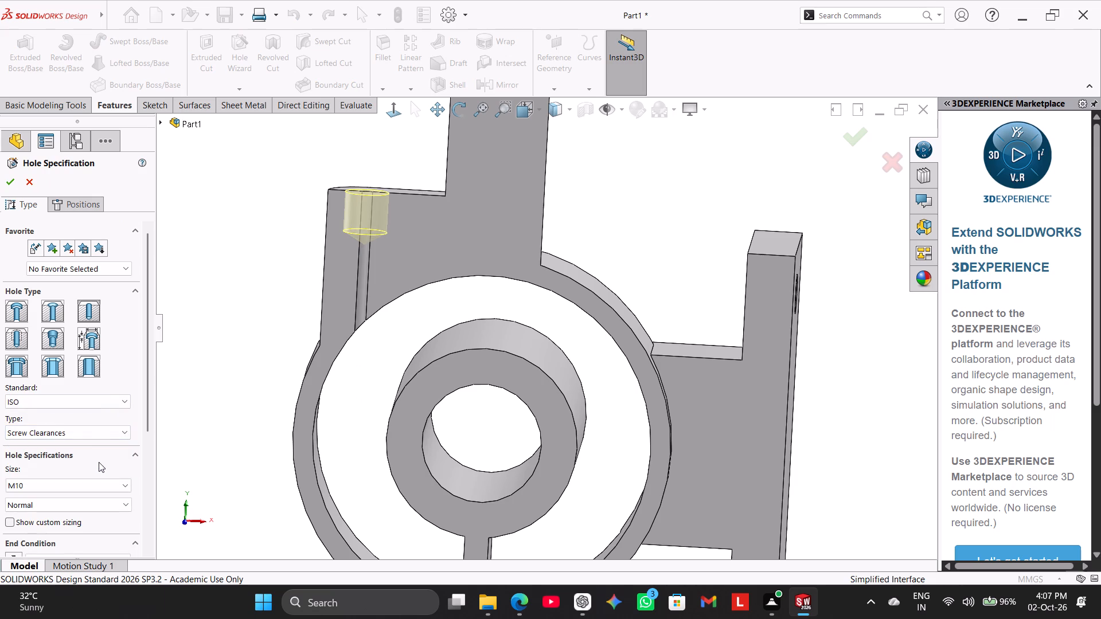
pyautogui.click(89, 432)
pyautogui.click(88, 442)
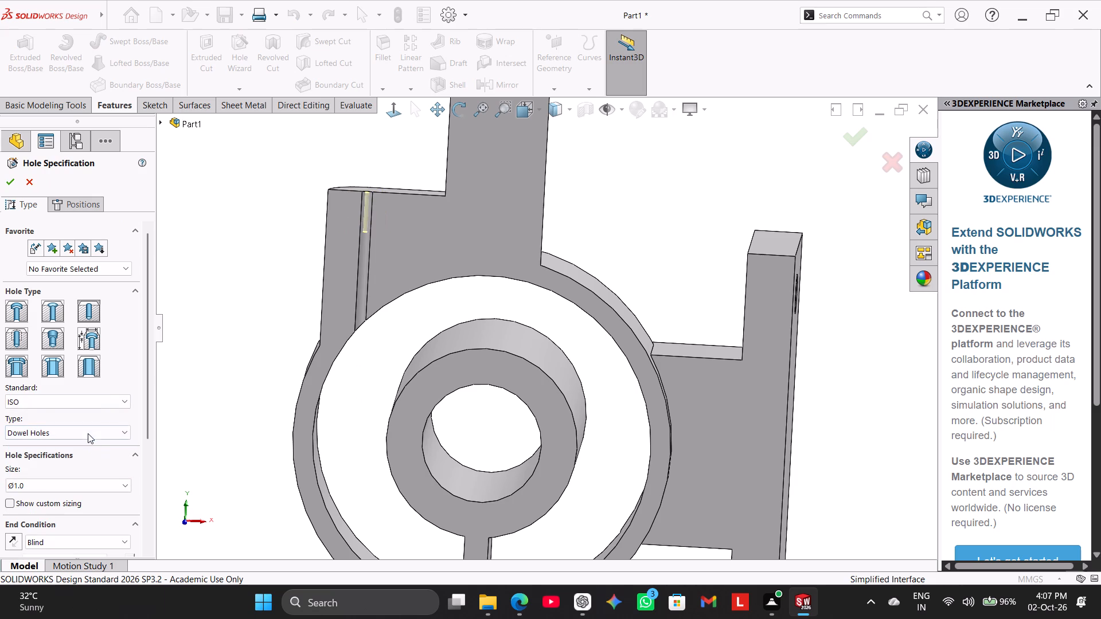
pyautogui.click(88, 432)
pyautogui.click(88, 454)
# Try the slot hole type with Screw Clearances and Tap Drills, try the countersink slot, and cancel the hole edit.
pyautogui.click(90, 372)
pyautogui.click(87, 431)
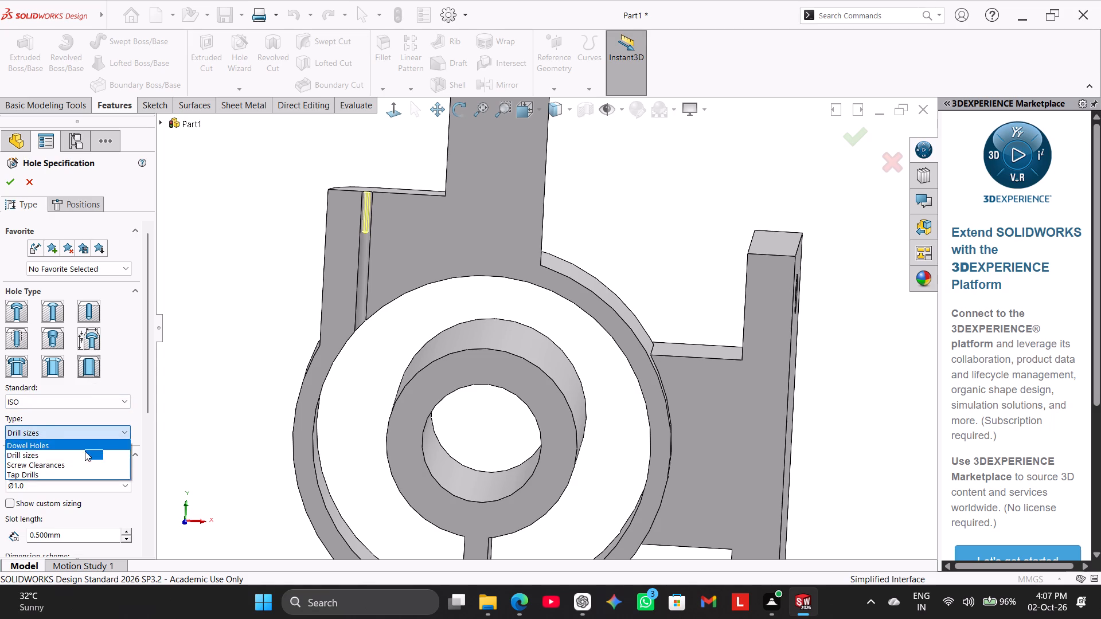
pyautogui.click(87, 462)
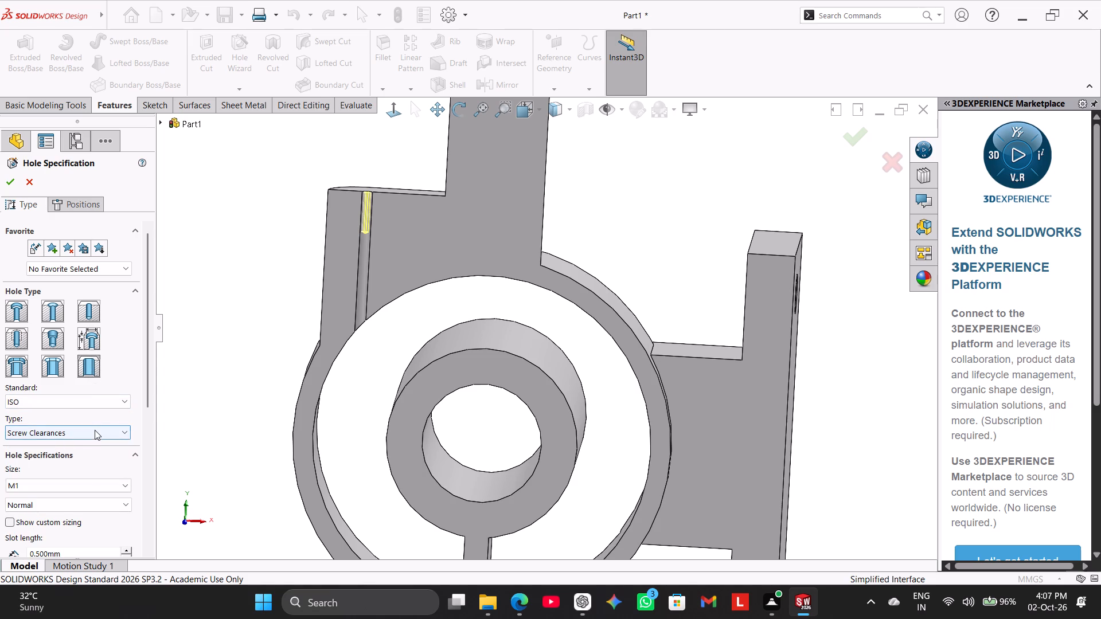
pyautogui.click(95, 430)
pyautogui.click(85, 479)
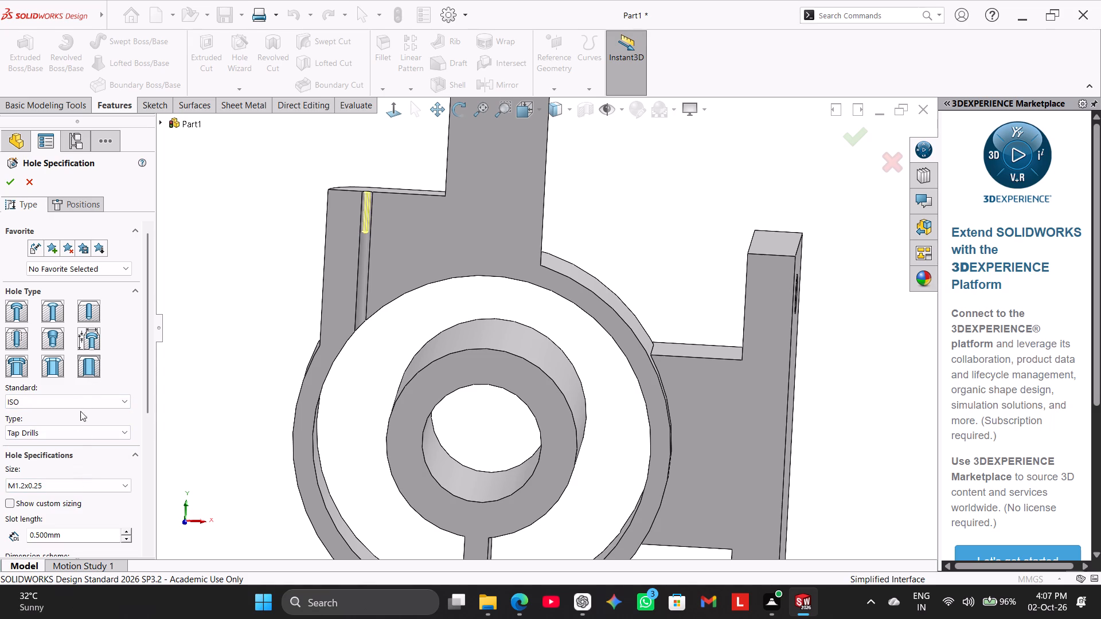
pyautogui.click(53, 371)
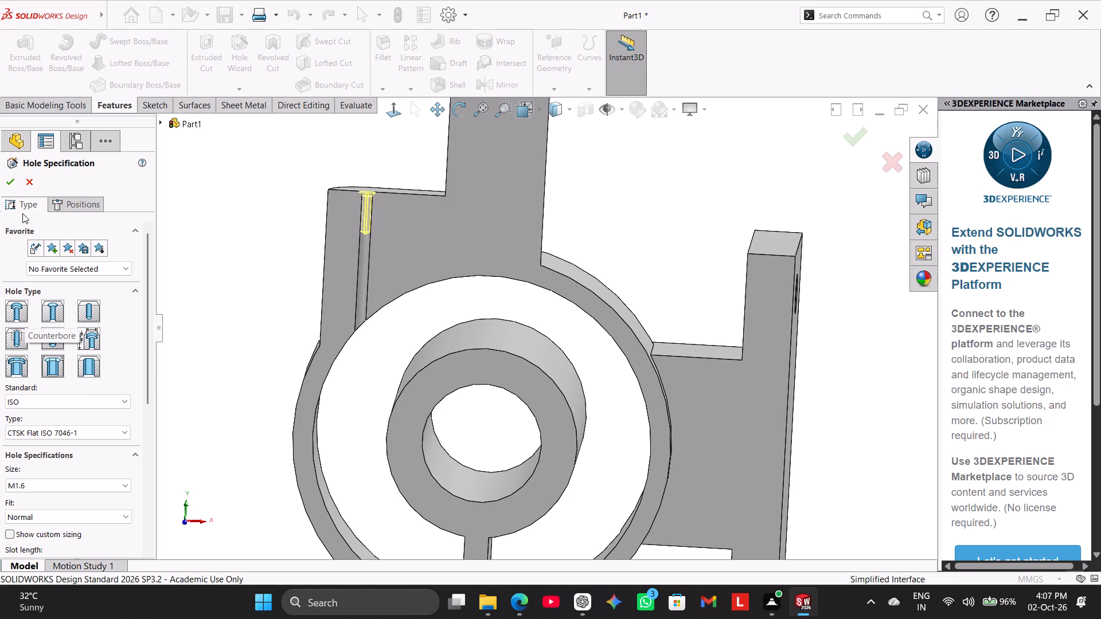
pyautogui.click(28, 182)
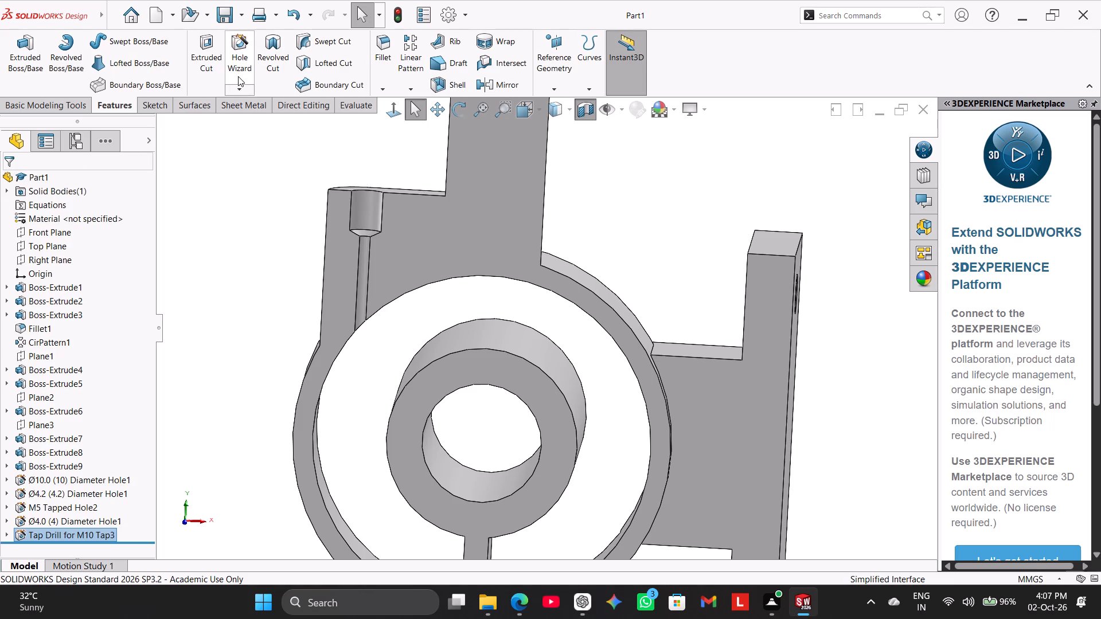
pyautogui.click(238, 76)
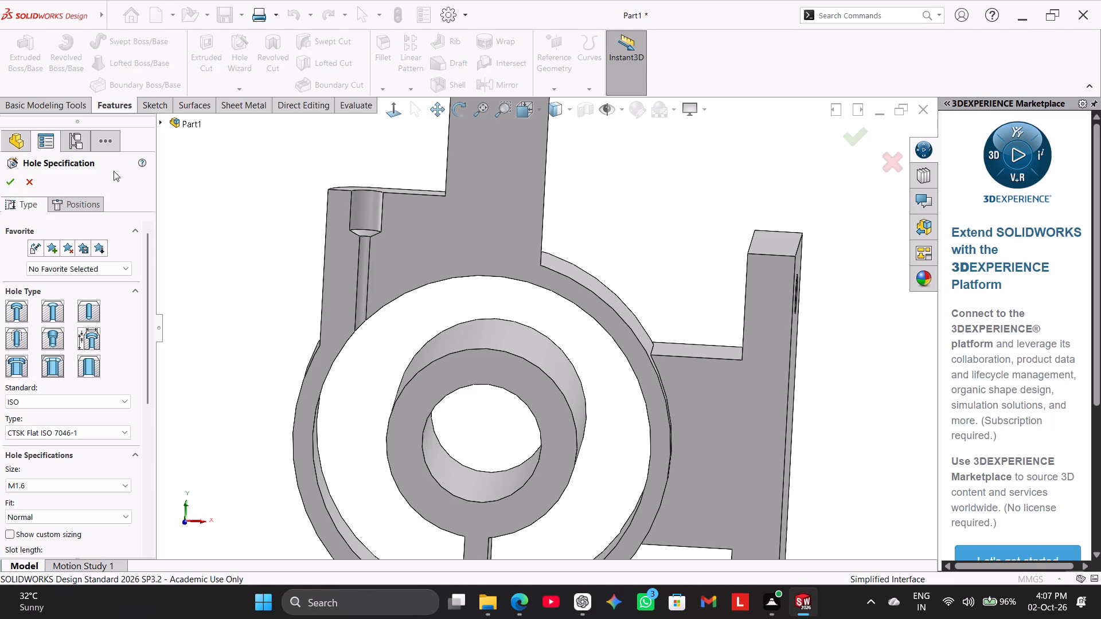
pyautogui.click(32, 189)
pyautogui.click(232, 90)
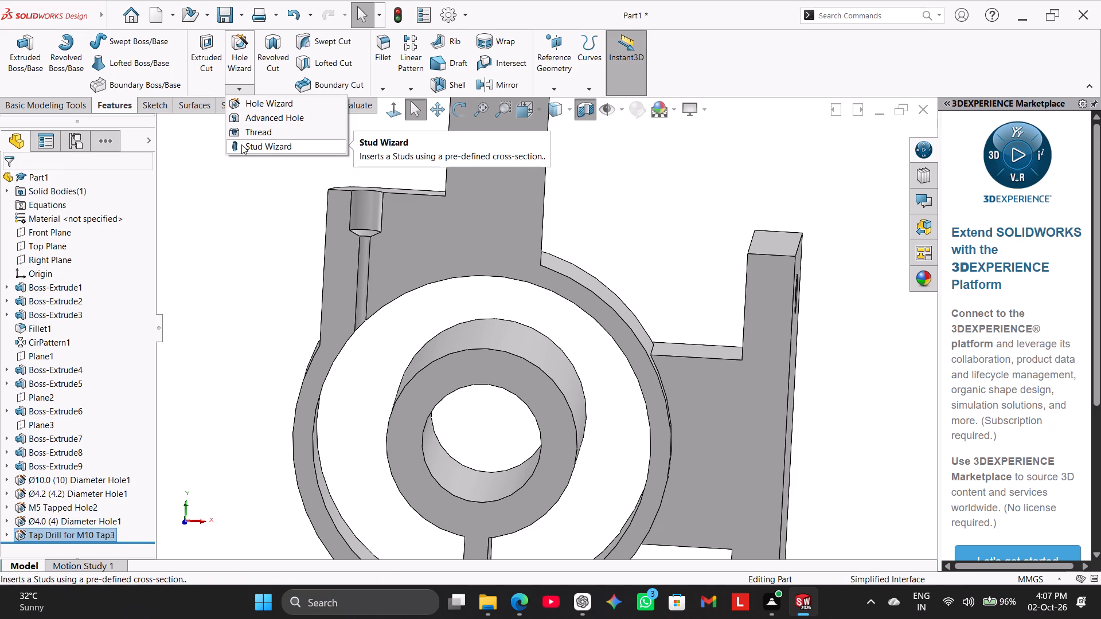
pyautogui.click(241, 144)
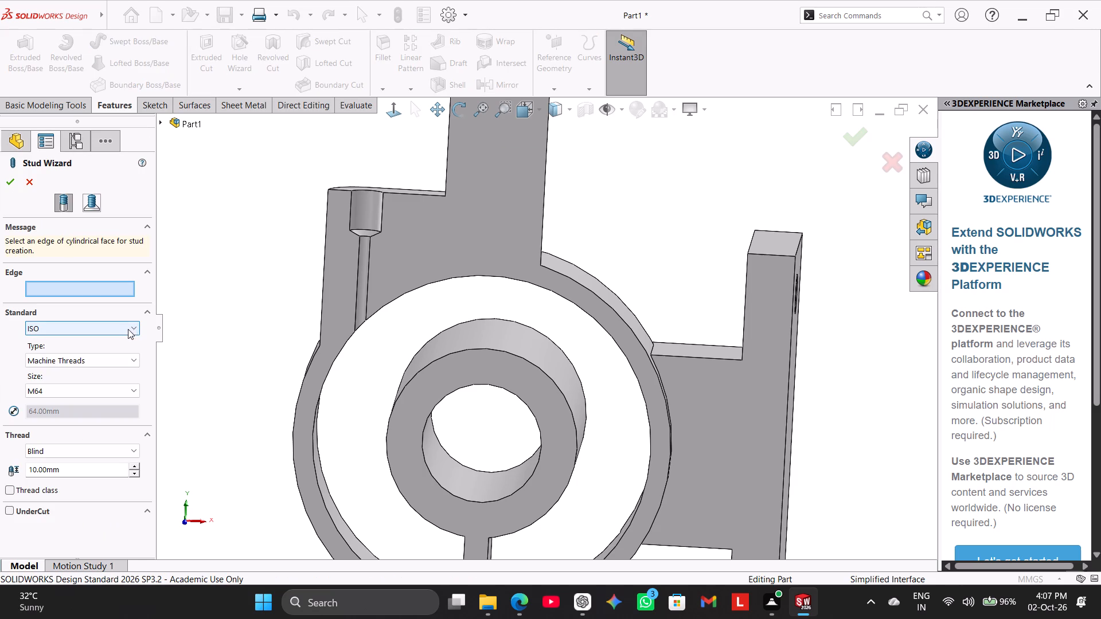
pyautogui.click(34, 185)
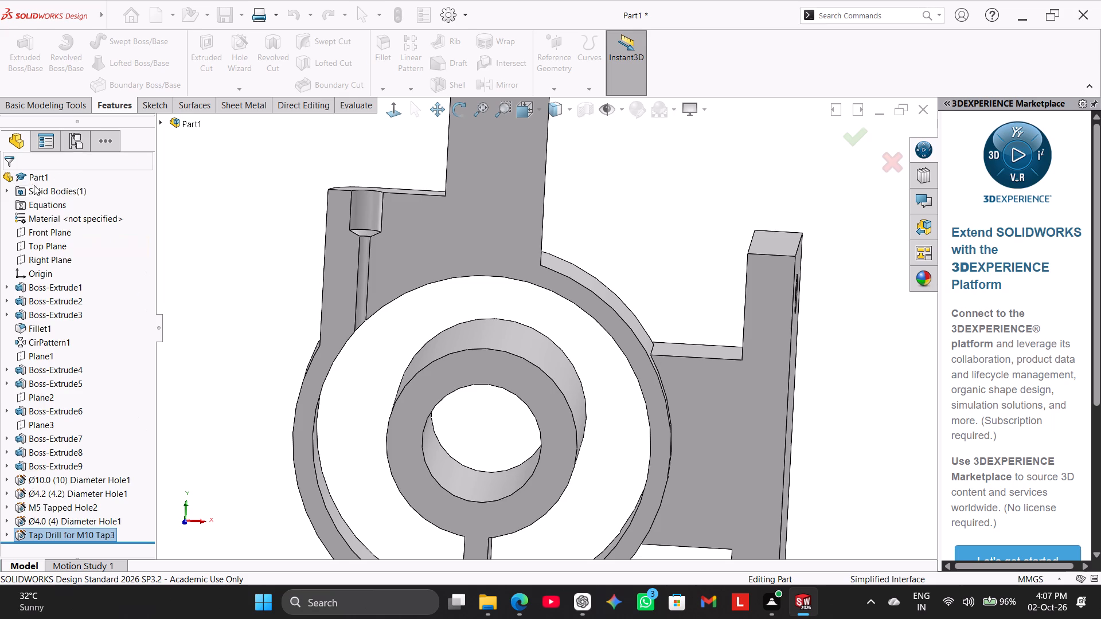
# Start a new Hole Wizard hole as a straight tap with the ISO standard, Tapped hole type and size M10.
pyautogui.click(243, 58)
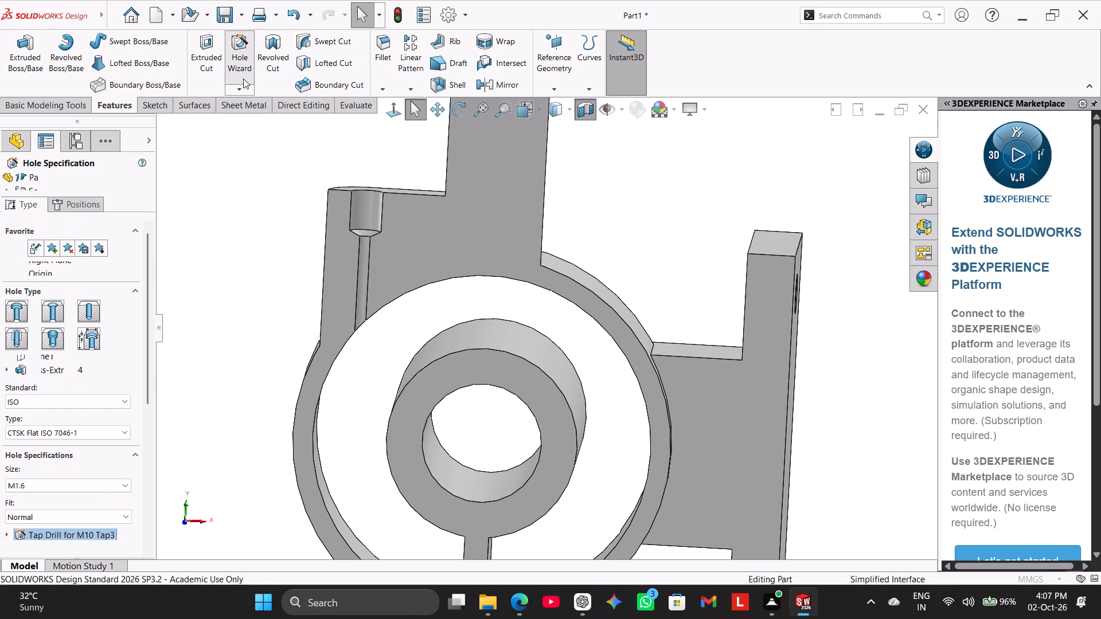
pyautogui.click(9, 343)
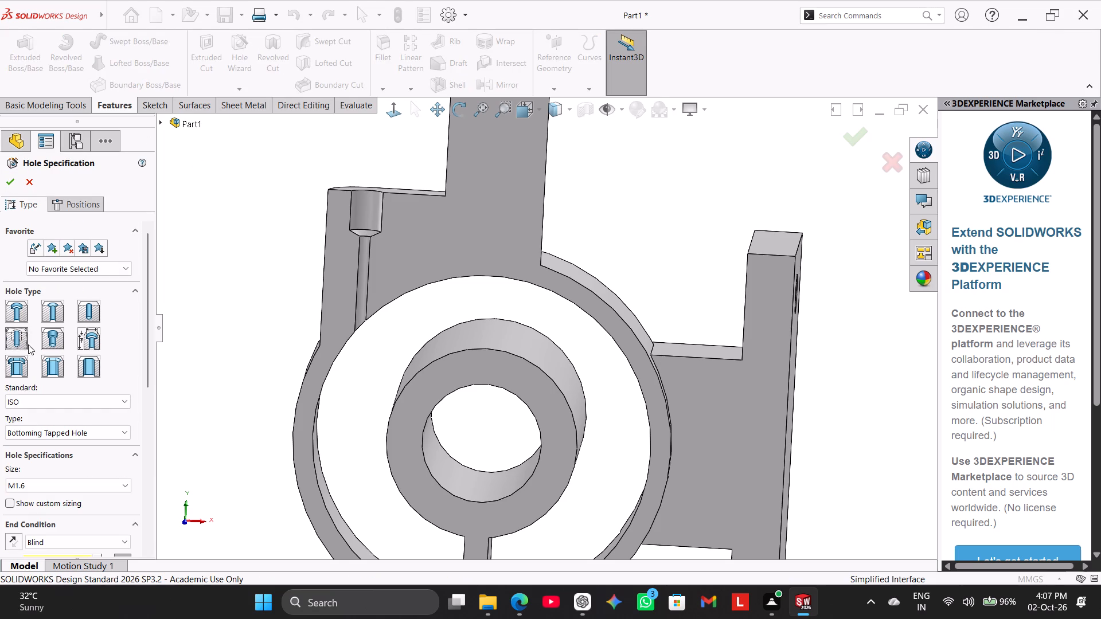
pyautogui.click(77, 430)
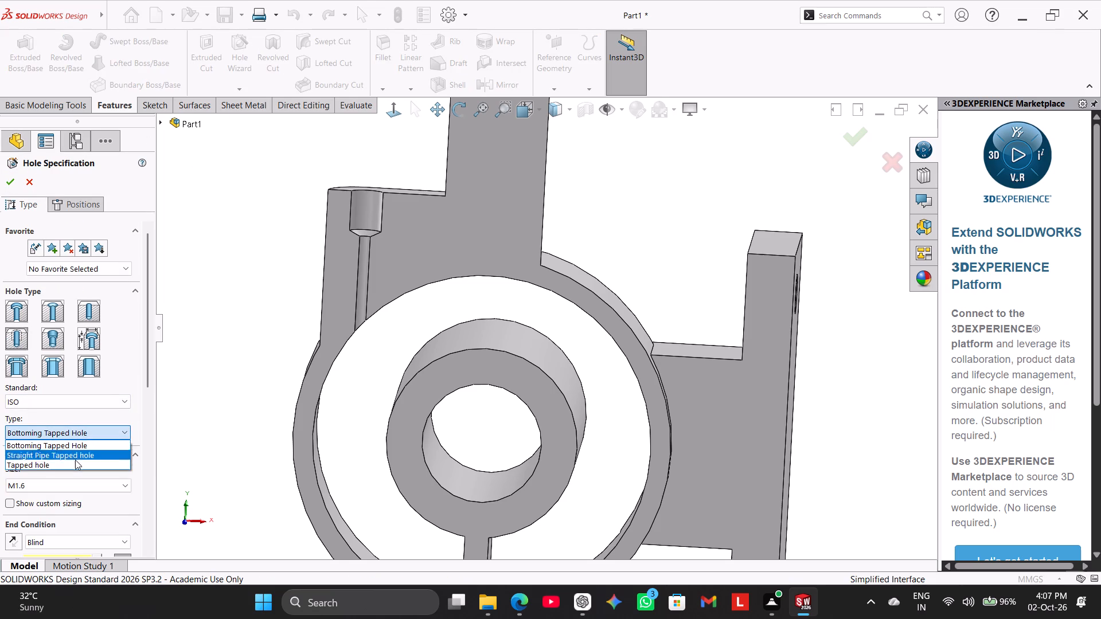
pyautogui.click(75, 461)
pyautogui.moveTo(150, 378); pyautogui.dragTo(152, 445)
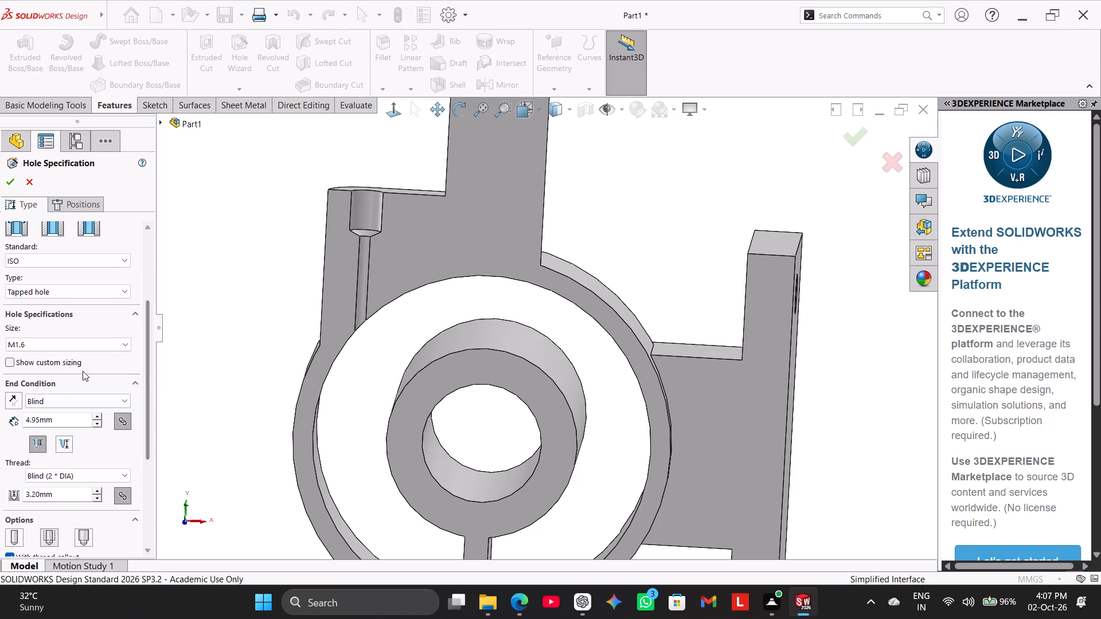
pyautogui.click(78, 340)
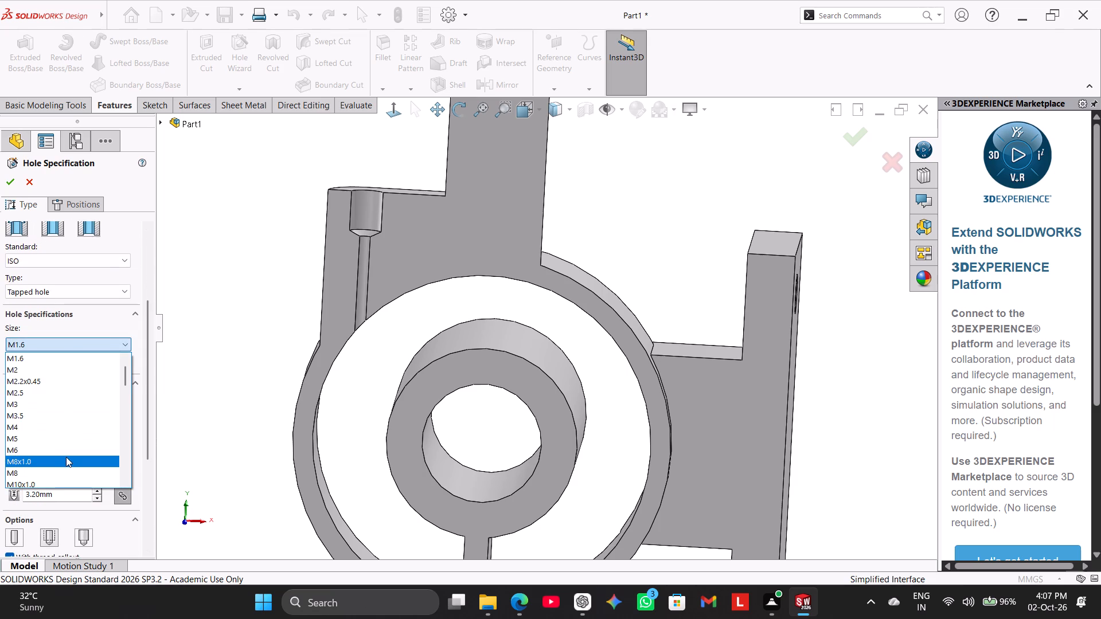
pyautogui.scroll(-1, 66, 457)
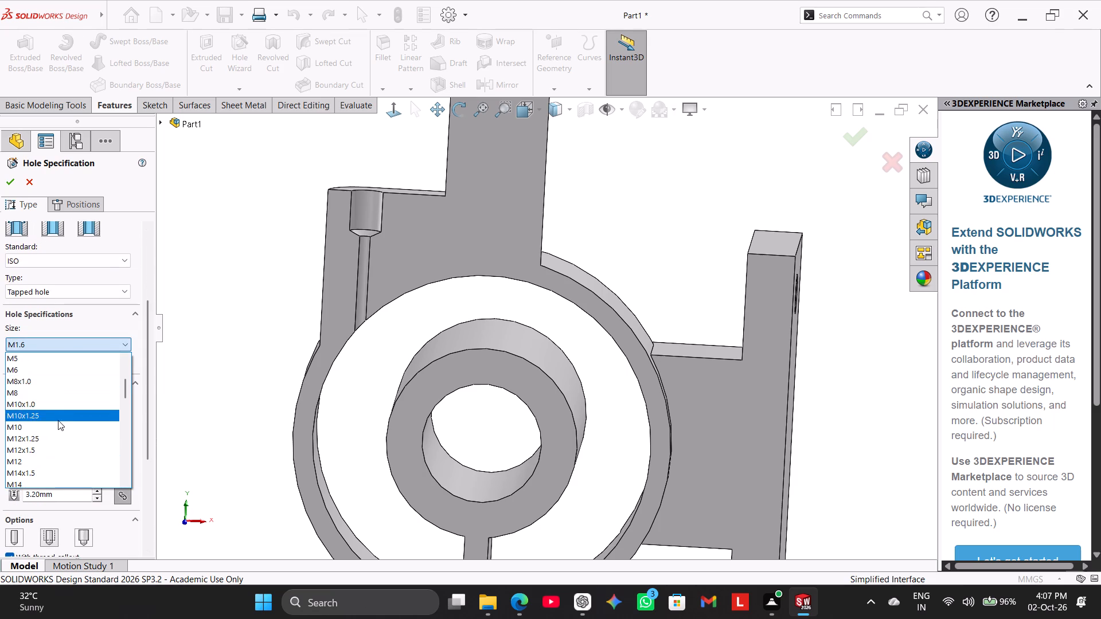
pyautogui.click(58, 424)
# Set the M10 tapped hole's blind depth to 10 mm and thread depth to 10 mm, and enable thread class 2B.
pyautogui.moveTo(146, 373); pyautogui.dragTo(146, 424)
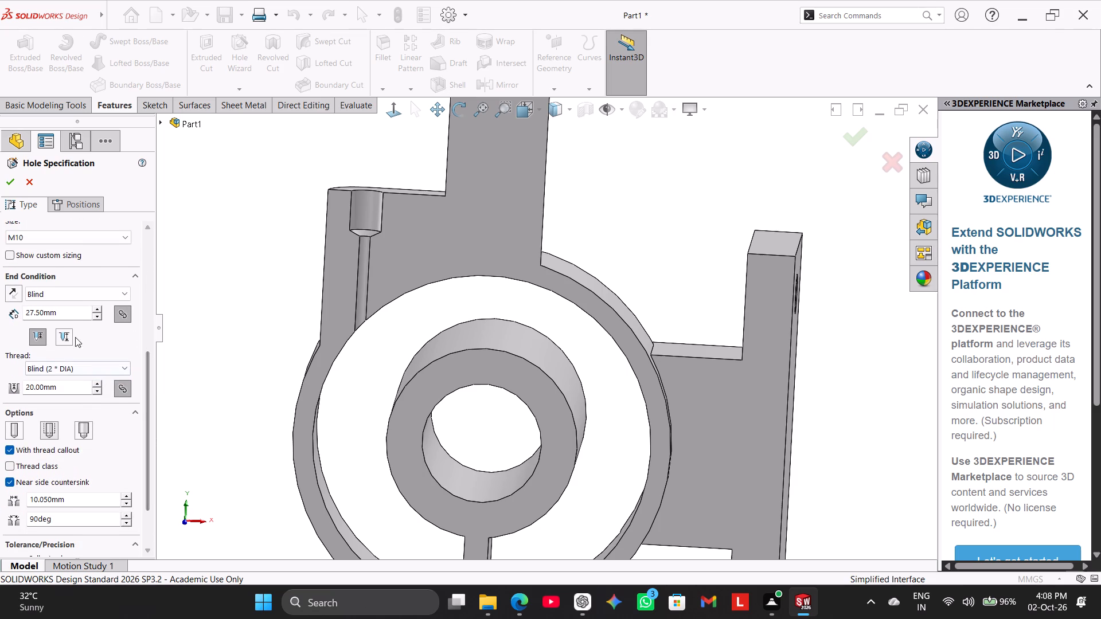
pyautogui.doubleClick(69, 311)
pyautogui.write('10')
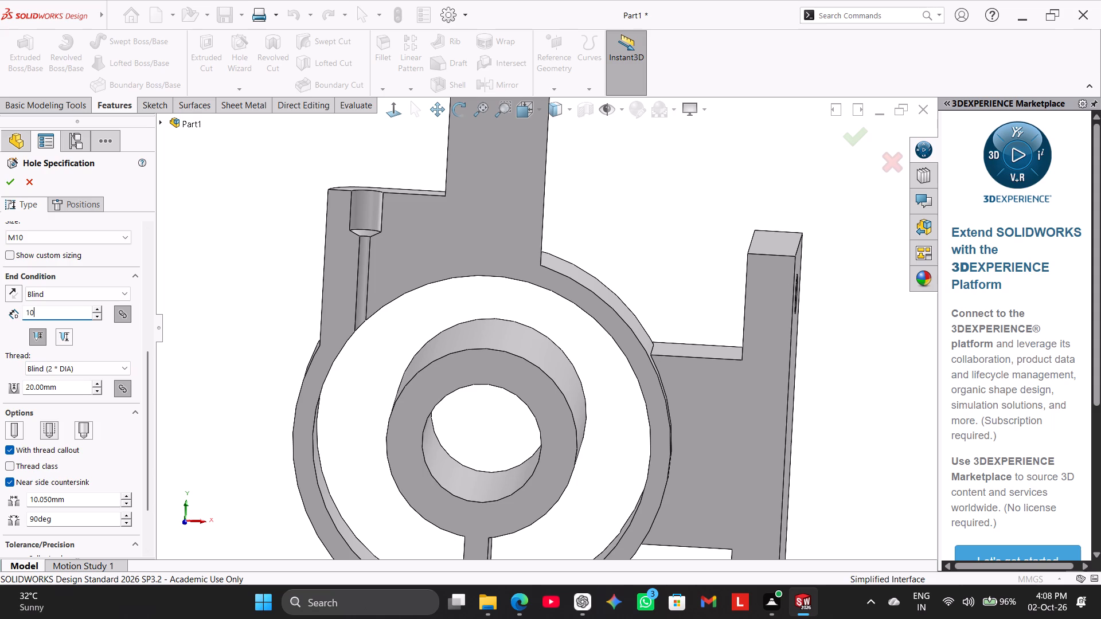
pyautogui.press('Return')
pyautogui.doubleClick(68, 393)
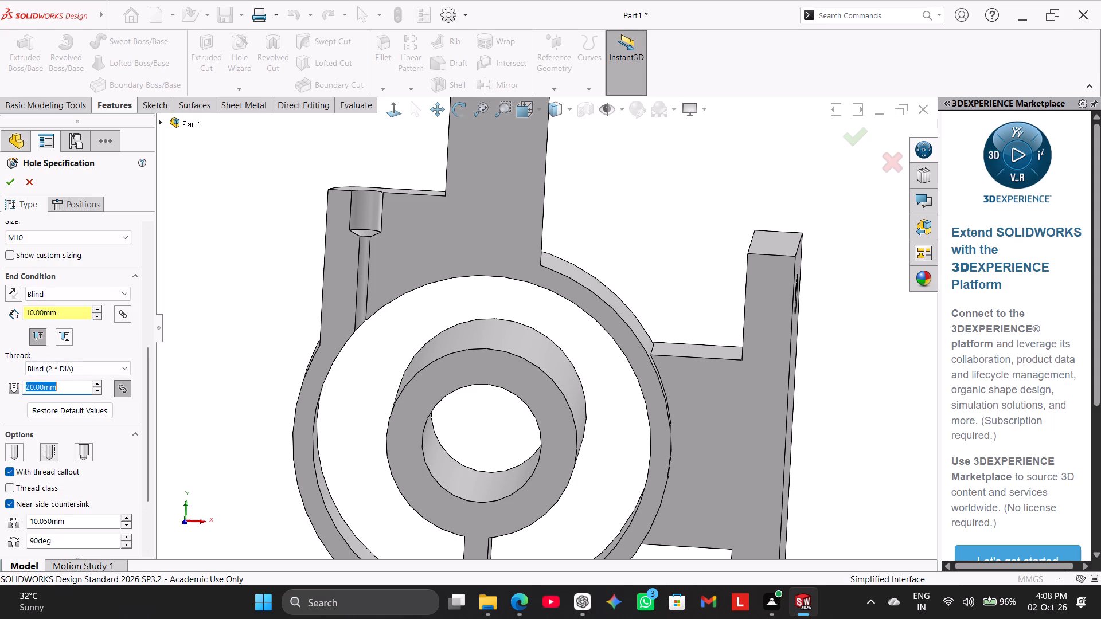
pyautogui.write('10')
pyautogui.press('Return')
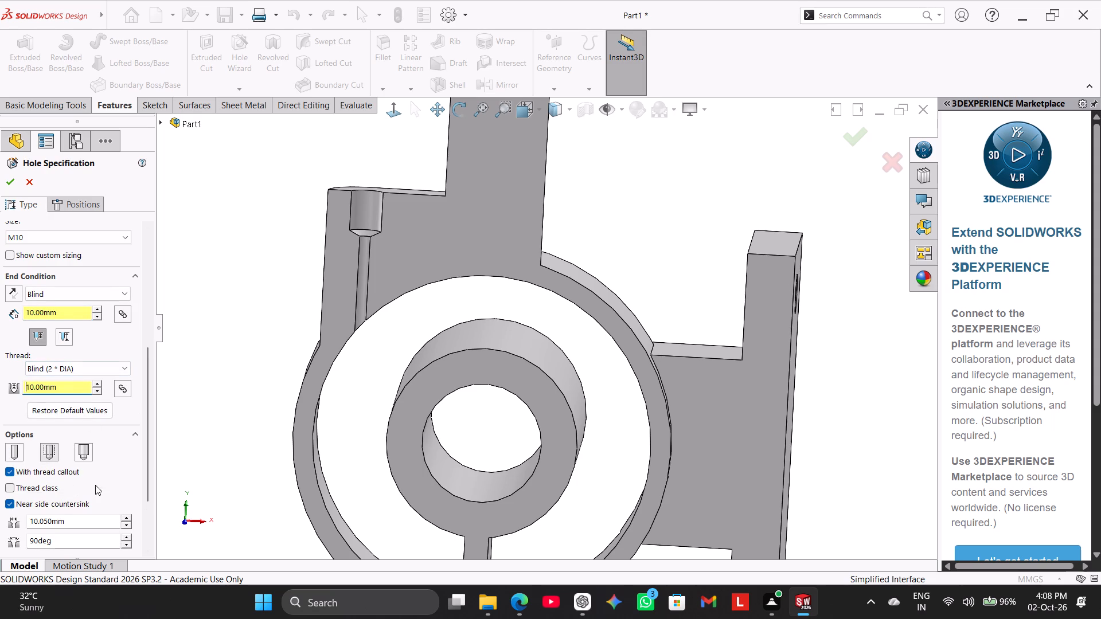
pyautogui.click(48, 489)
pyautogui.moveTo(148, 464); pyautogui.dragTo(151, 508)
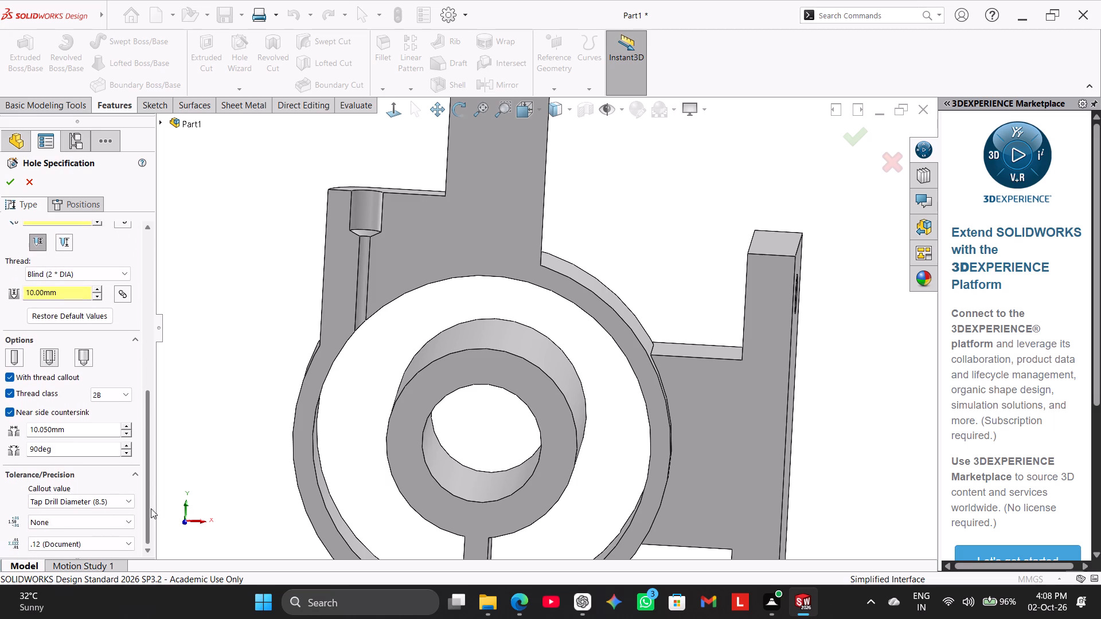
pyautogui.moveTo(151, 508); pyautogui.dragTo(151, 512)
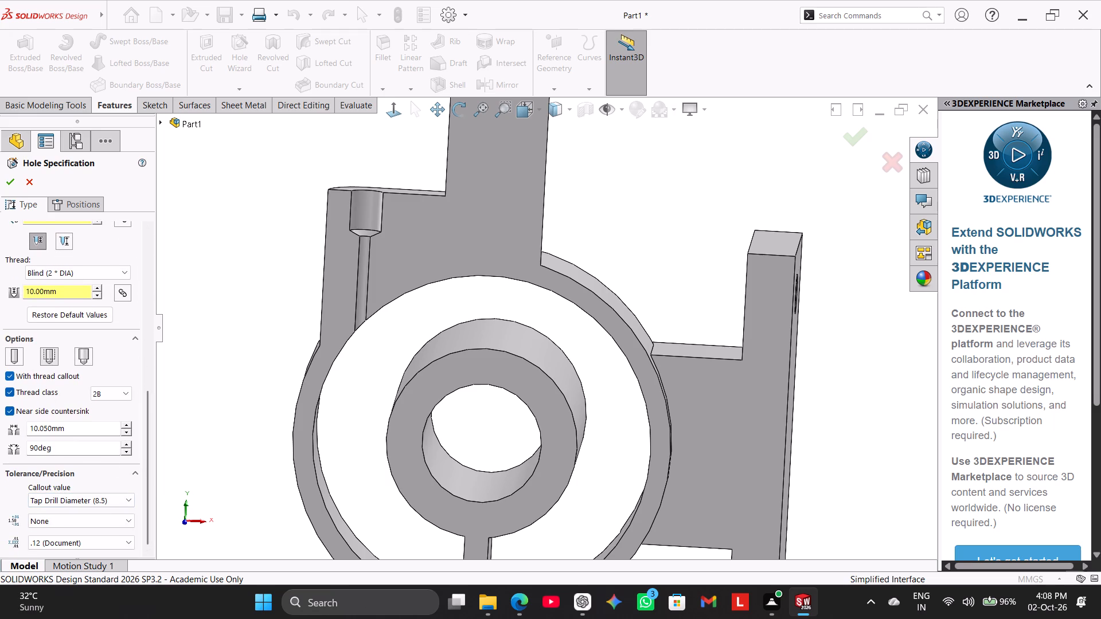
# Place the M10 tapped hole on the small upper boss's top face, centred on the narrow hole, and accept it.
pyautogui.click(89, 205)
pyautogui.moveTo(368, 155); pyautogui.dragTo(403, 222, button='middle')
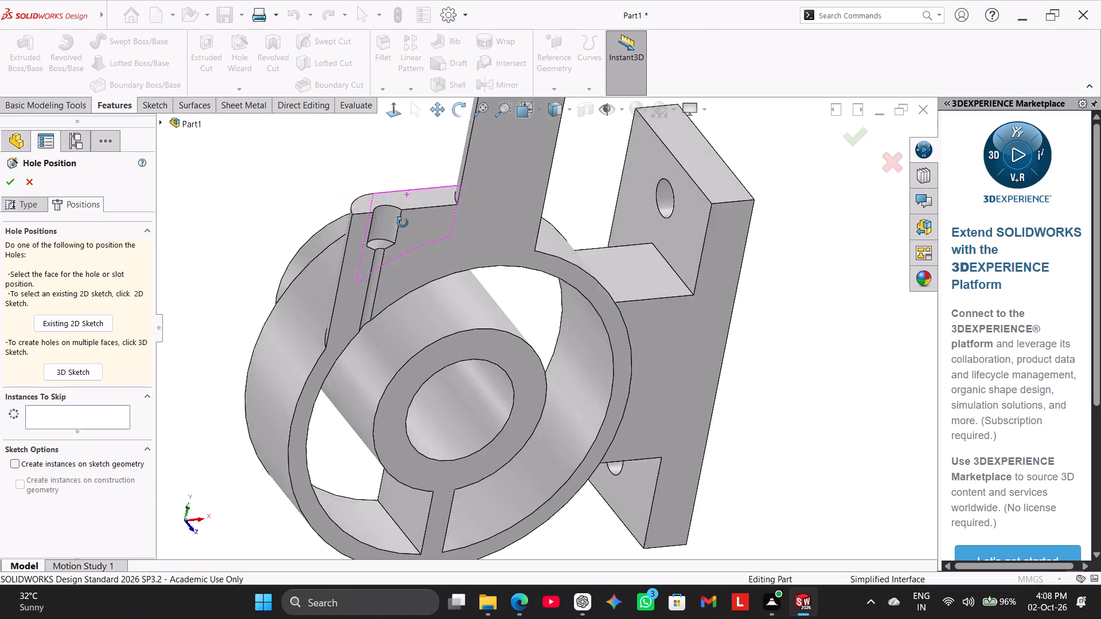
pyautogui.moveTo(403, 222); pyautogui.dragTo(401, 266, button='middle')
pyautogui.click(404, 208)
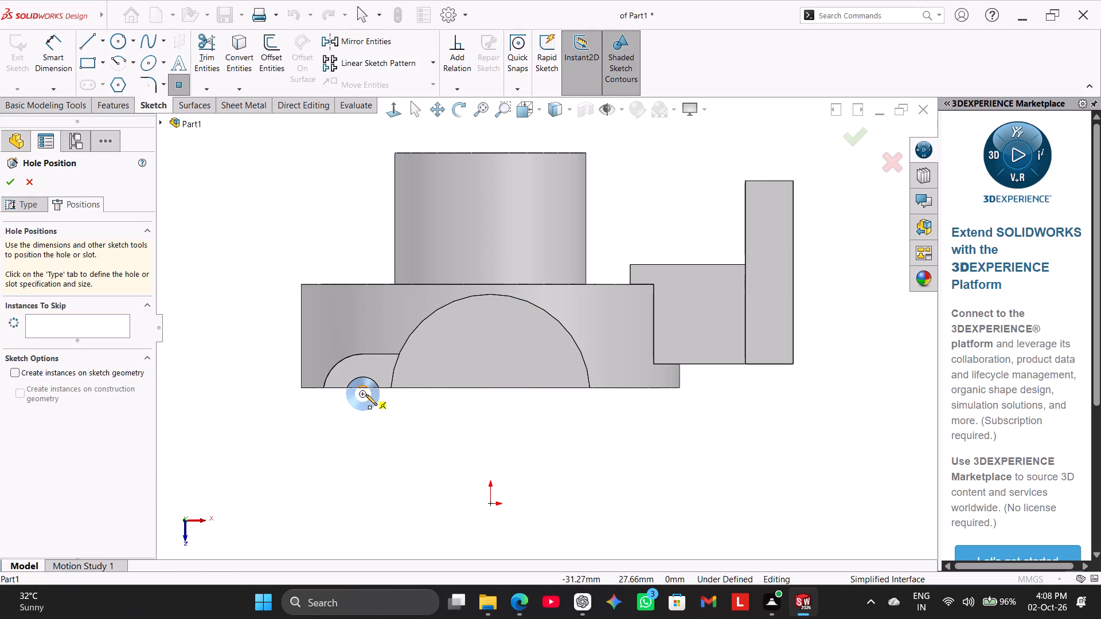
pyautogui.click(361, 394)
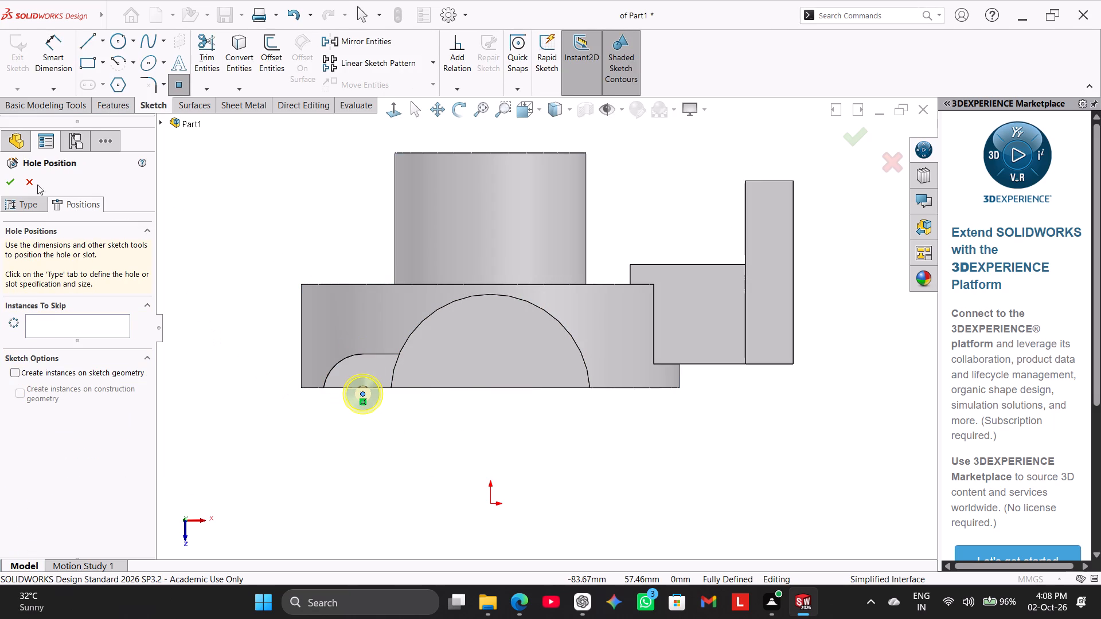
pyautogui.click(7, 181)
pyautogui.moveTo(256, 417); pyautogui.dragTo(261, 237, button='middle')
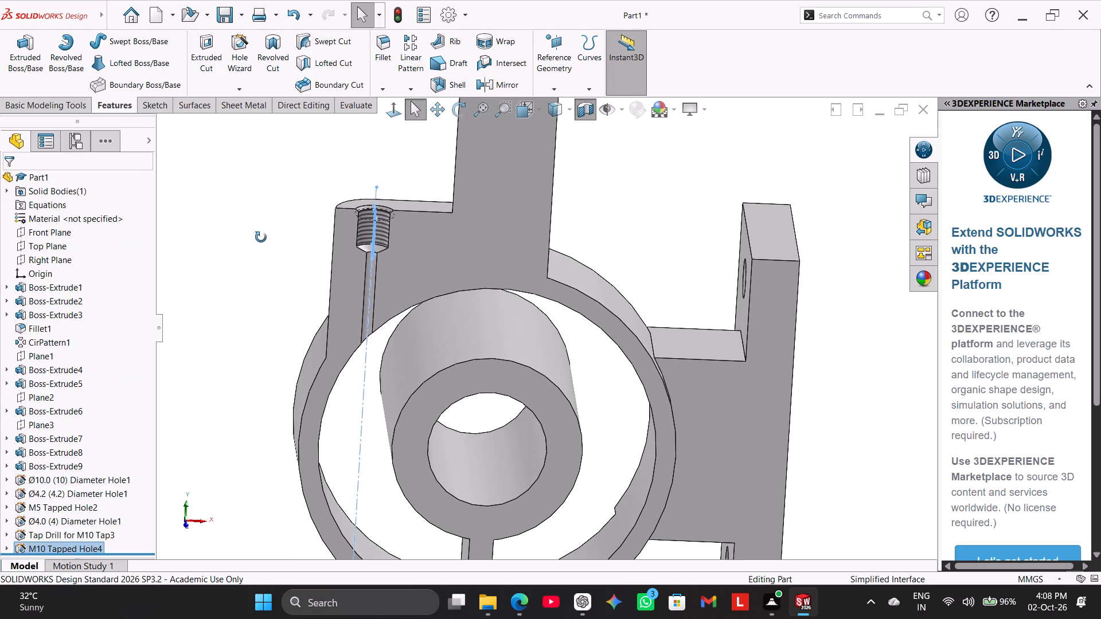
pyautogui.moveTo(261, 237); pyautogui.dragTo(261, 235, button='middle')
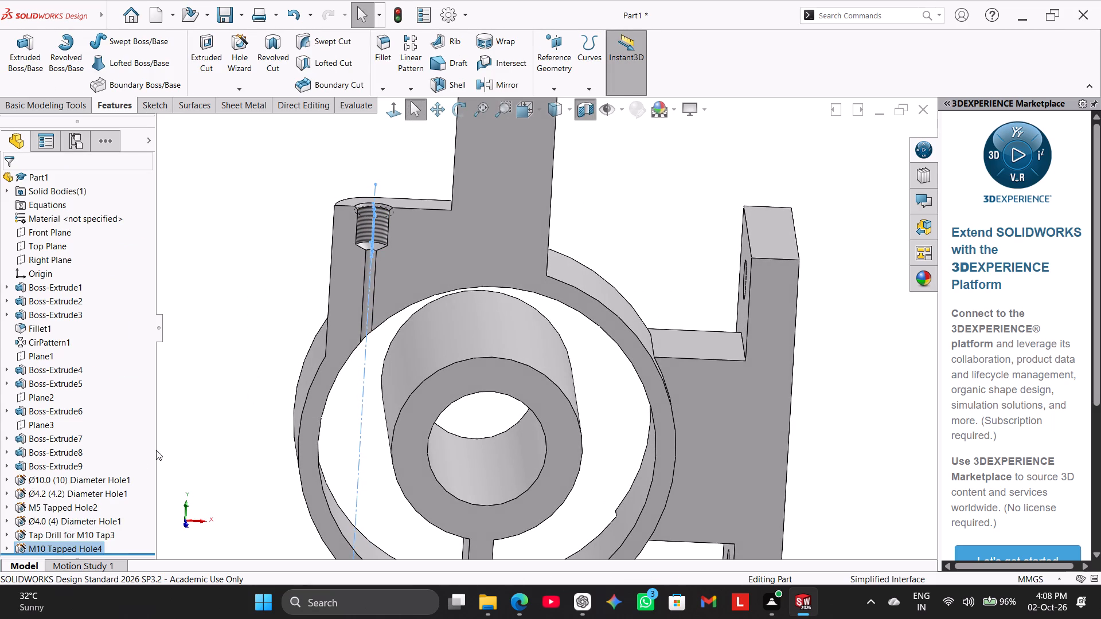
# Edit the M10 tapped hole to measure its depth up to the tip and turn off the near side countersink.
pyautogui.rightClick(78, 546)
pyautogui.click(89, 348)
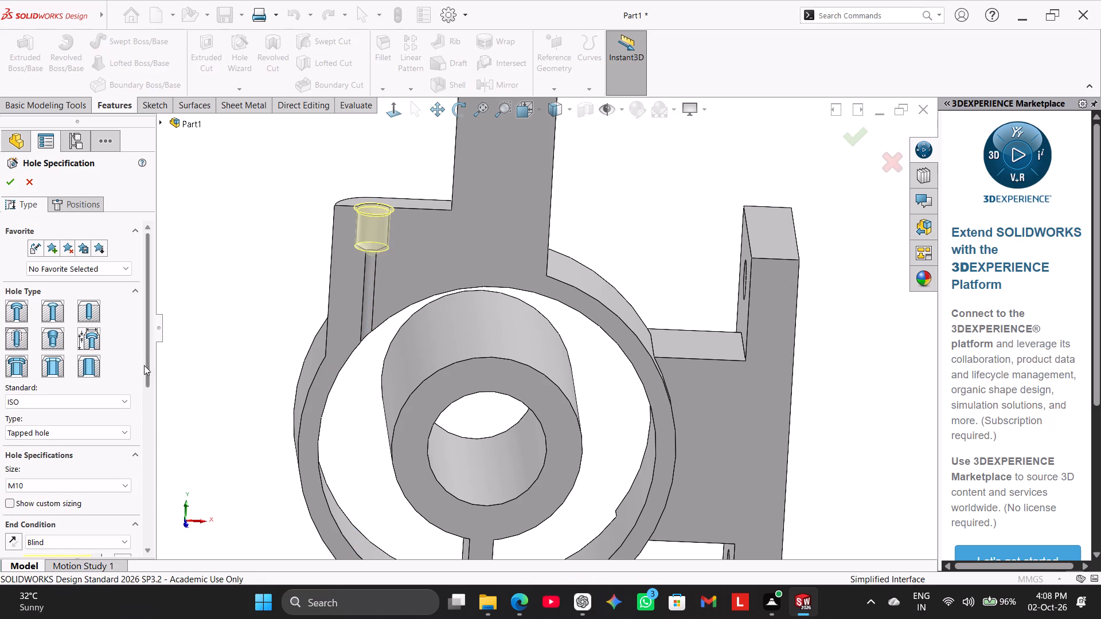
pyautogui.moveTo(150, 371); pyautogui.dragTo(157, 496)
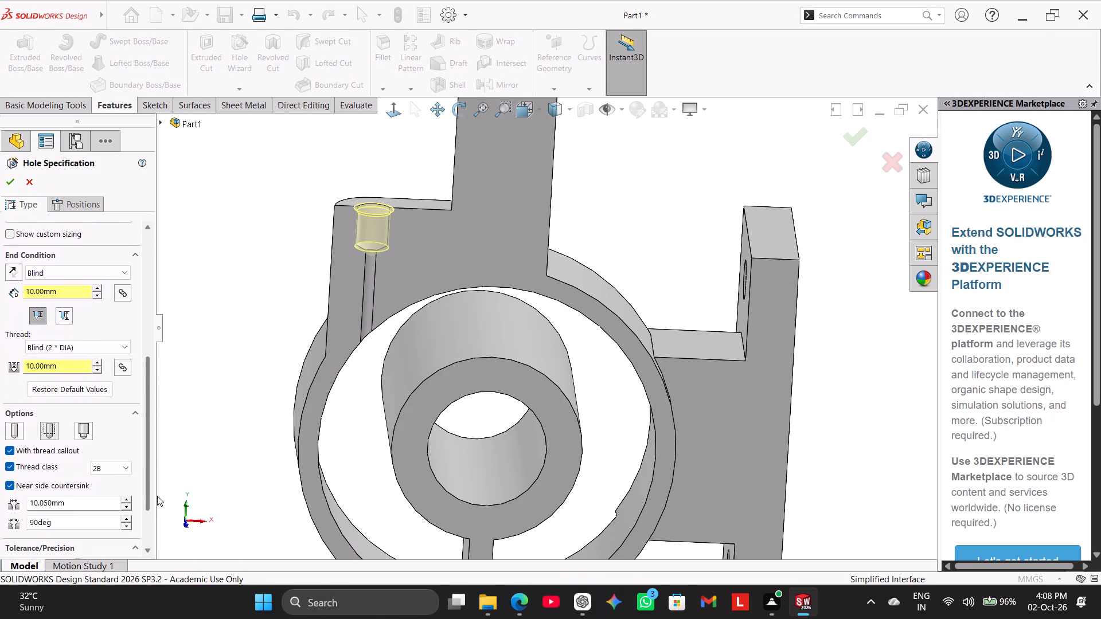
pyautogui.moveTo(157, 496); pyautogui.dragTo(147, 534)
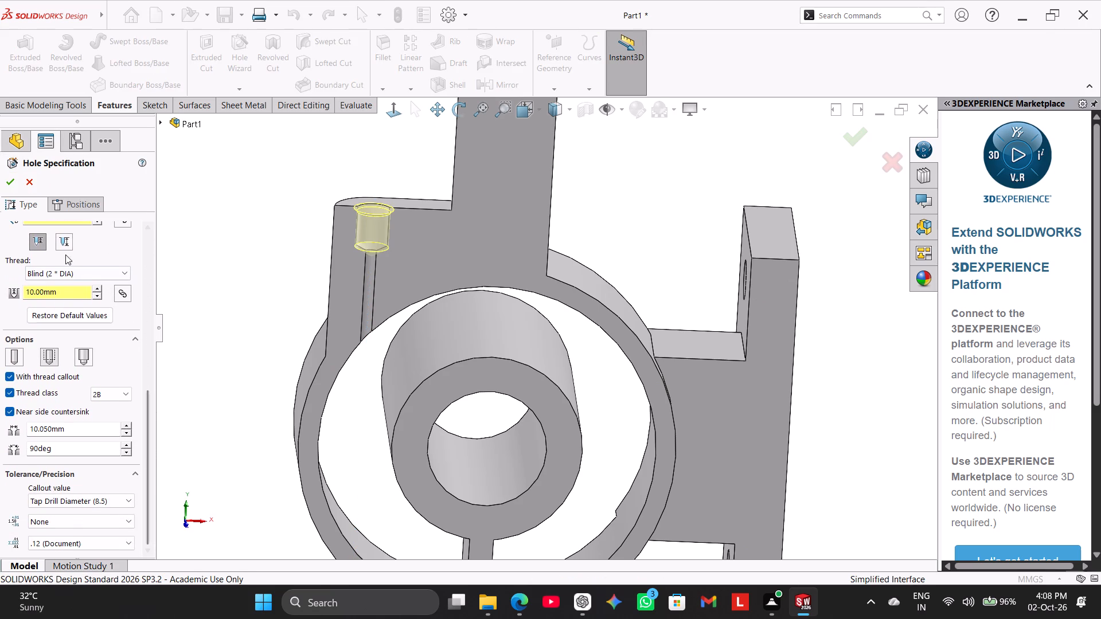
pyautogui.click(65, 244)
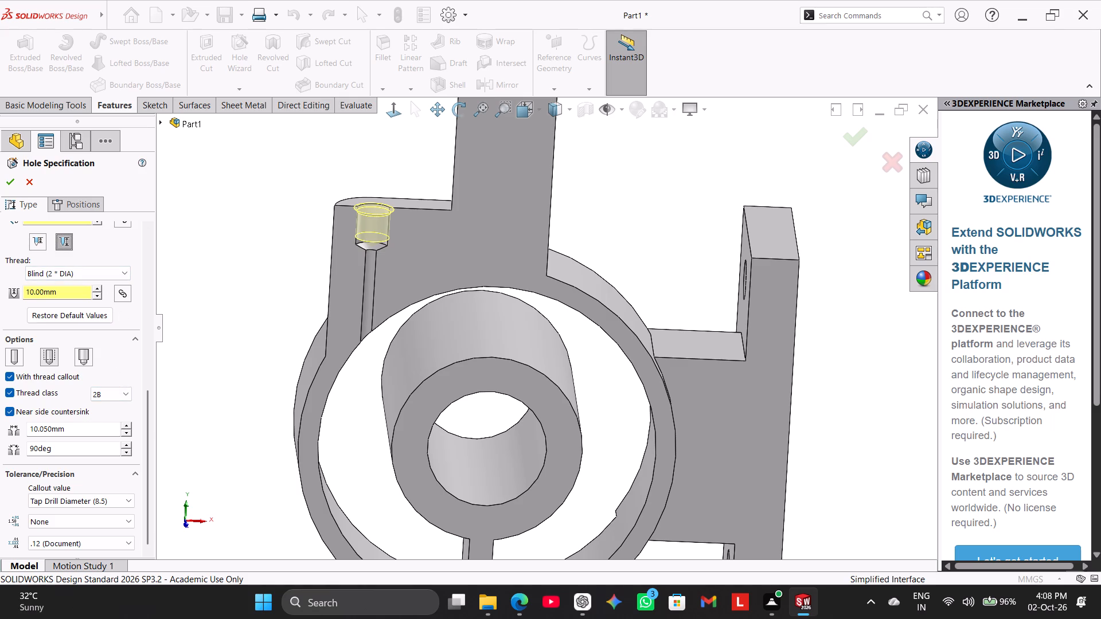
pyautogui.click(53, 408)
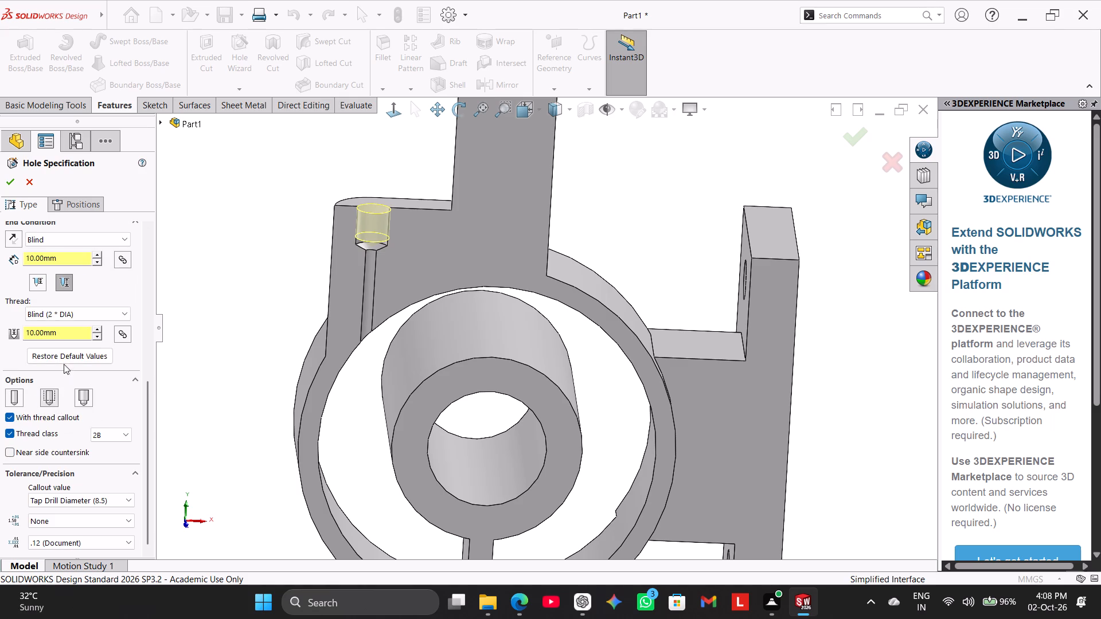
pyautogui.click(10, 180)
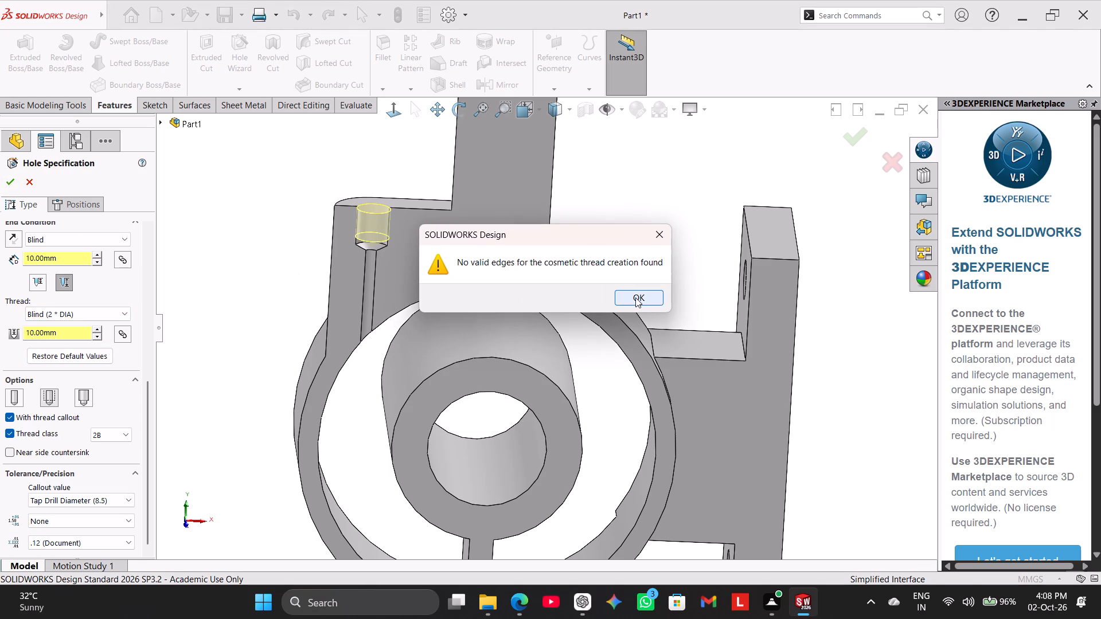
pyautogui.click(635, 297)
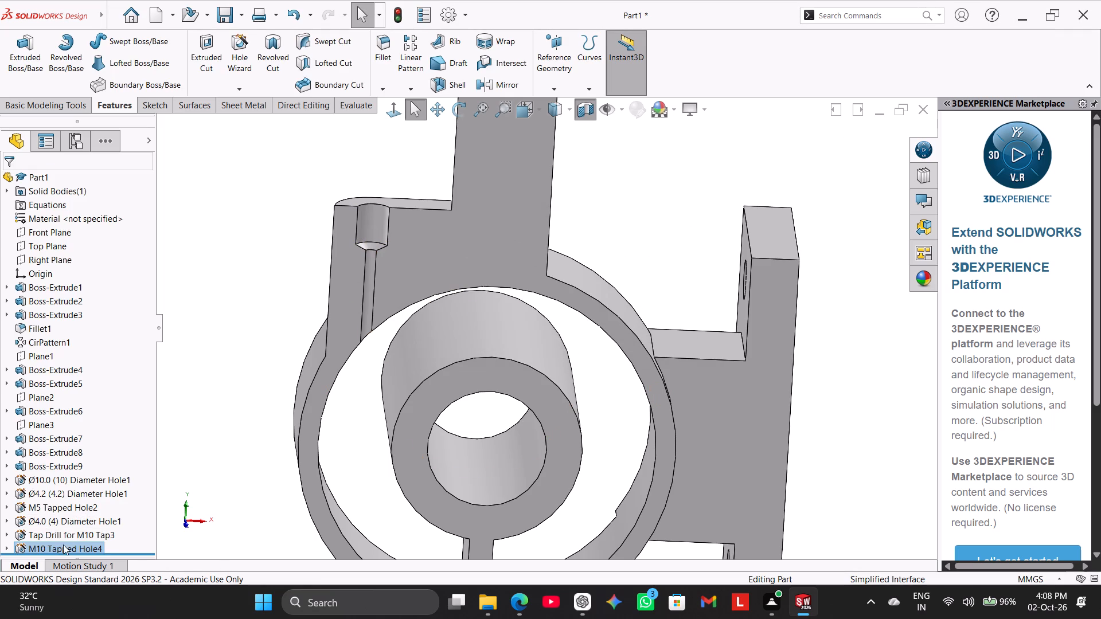
# Reopen the M10 tapped hole's specification, examine its depth, thread and option settings, and cancel the edit.
pyautogui.rightClick(63, 546)
pyautogui.click(77, 349)
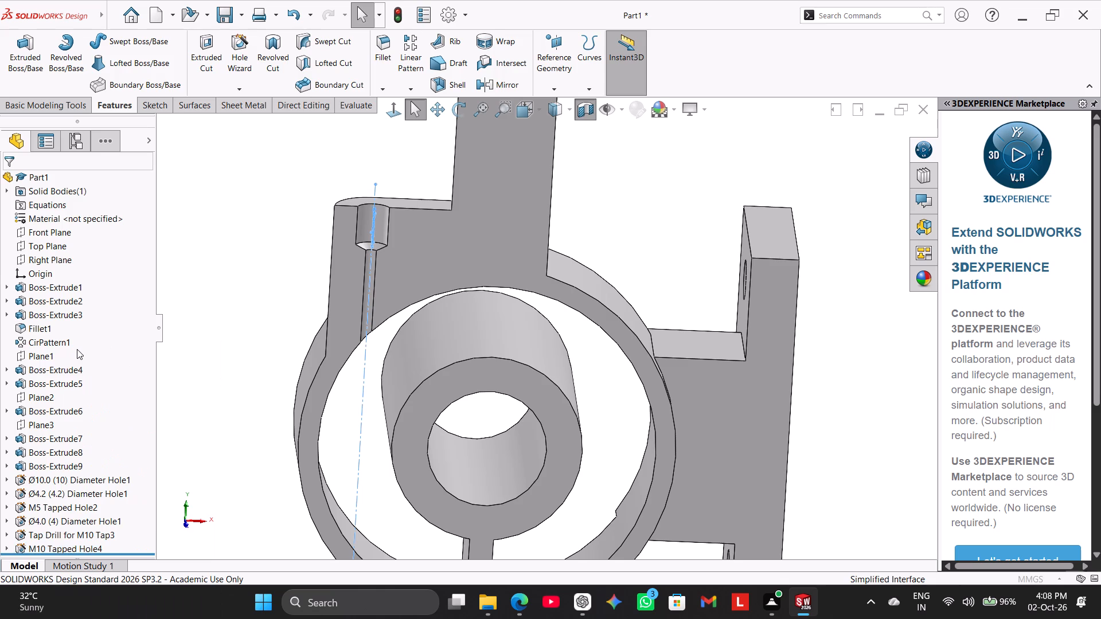
pyautogui.moveTo(144, 385); pyautogui.dragTo(160, 502)
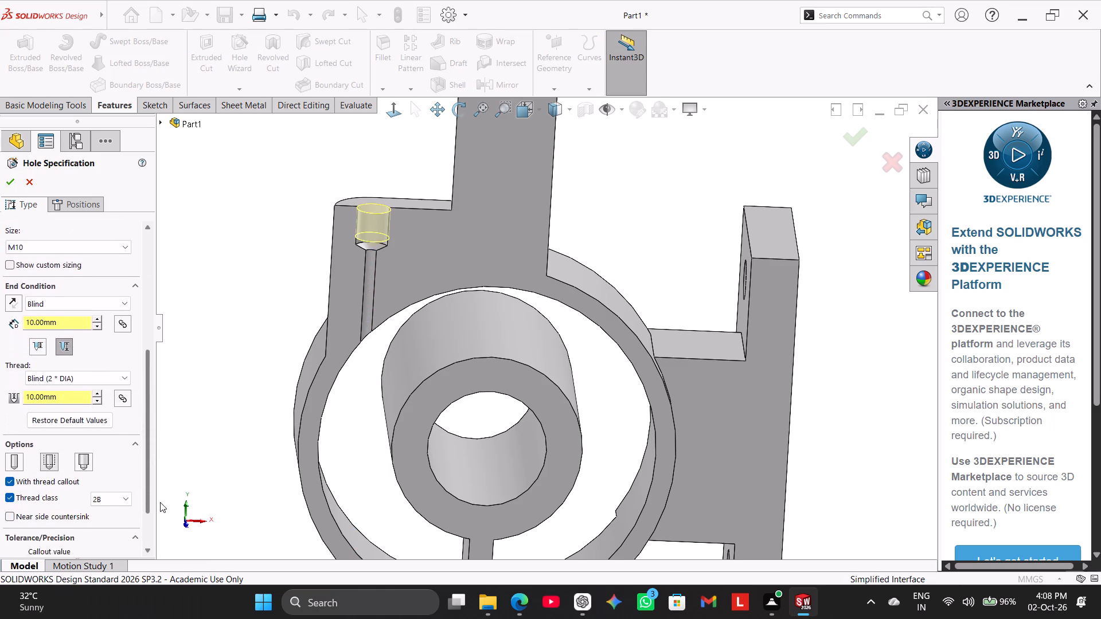
pyautogui.moveTo(160, 502); pyautogui.dragTo(157, 538)
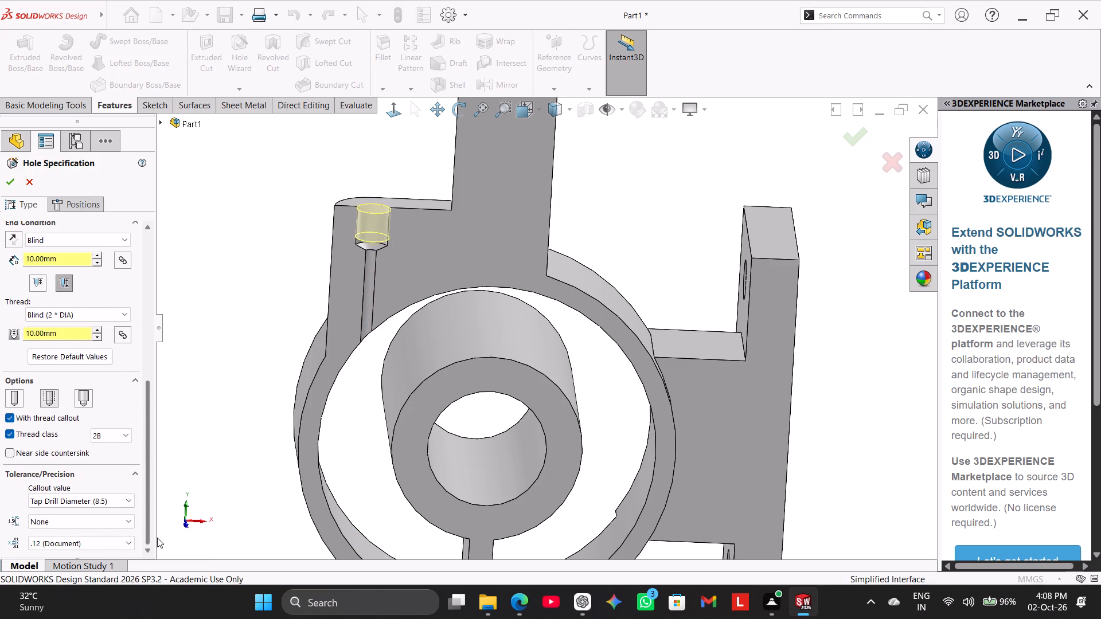
pyautogui.moveTo(157, 538); pyautogui.dragTo(154, 442)
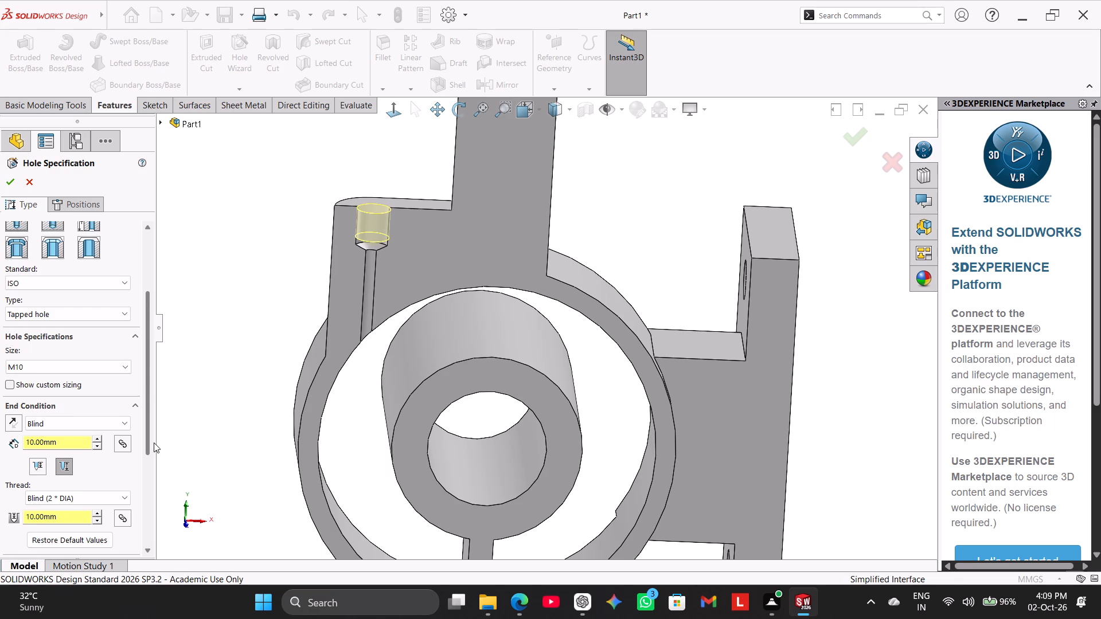
pyautogui.moveTo(154, 442); pyautogui.dragTo(170, 538)
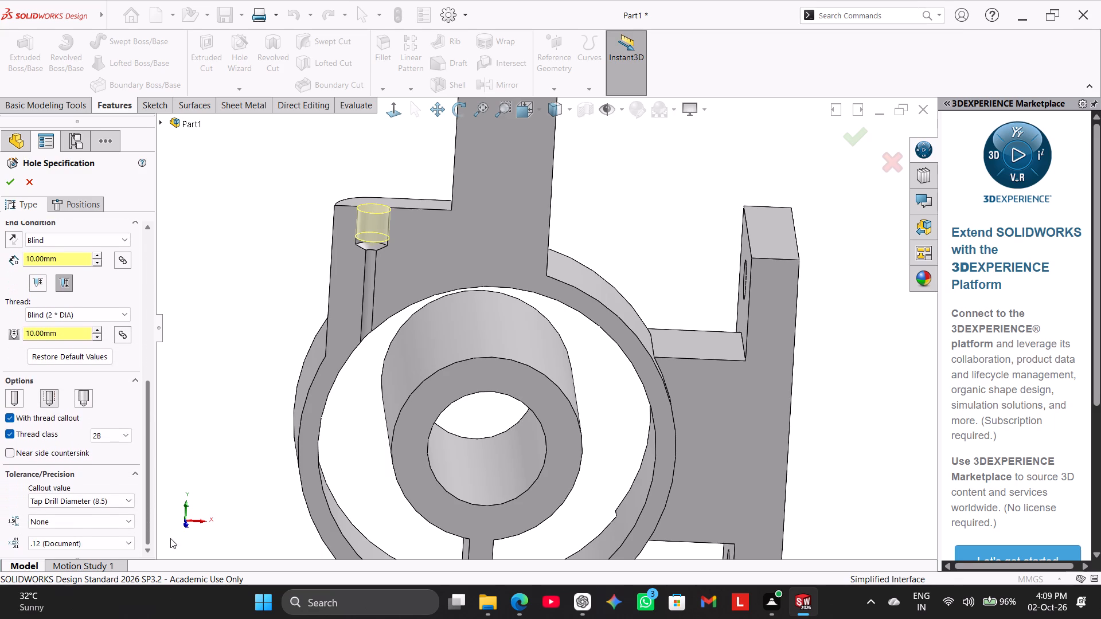
pyautogui.moveTo(170, 538); pyautogui.dragTo(171, 553)
pyautogui.moveTo(171, 553); pyautogui.dragTo(170, 514)
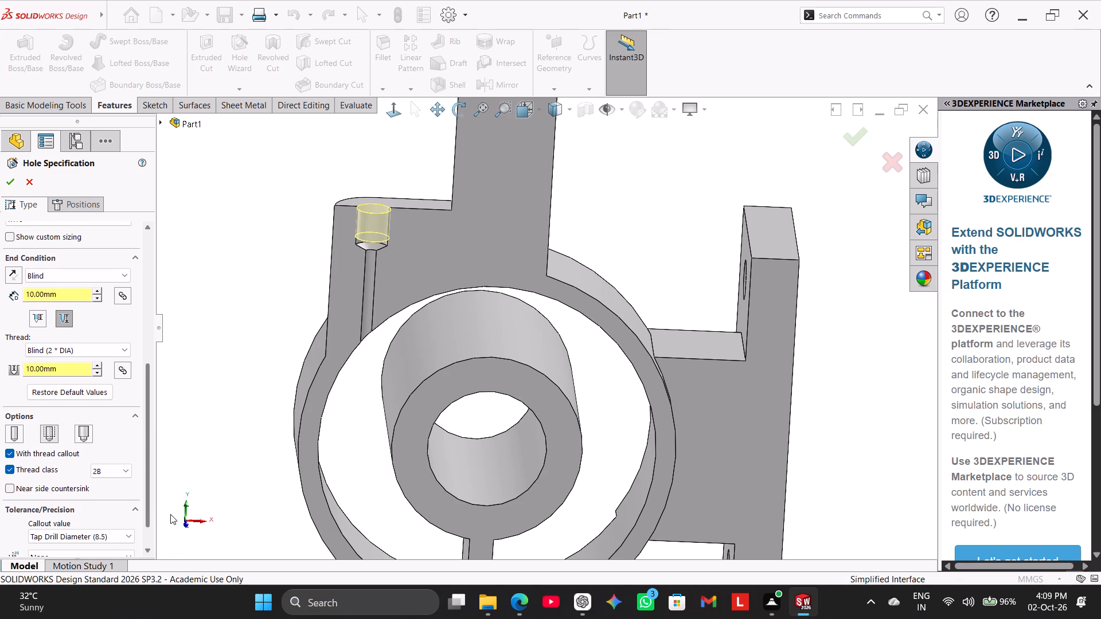
pyautogui.moveTo(170, 514); pyautogui.dragTo(171, 551)
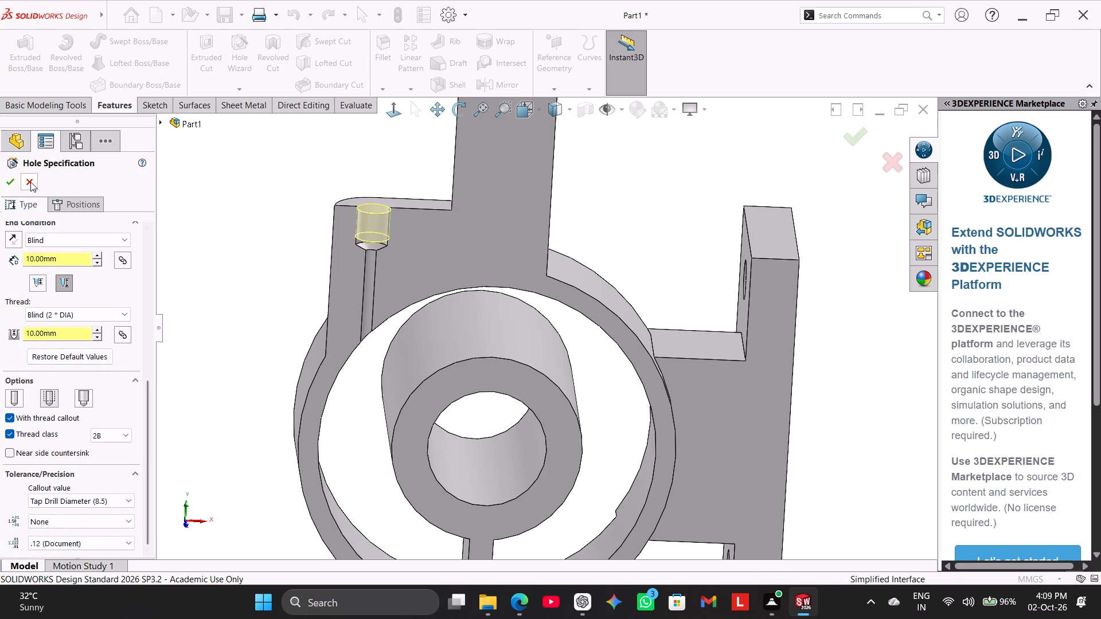
pyautogui.click(30, 182)
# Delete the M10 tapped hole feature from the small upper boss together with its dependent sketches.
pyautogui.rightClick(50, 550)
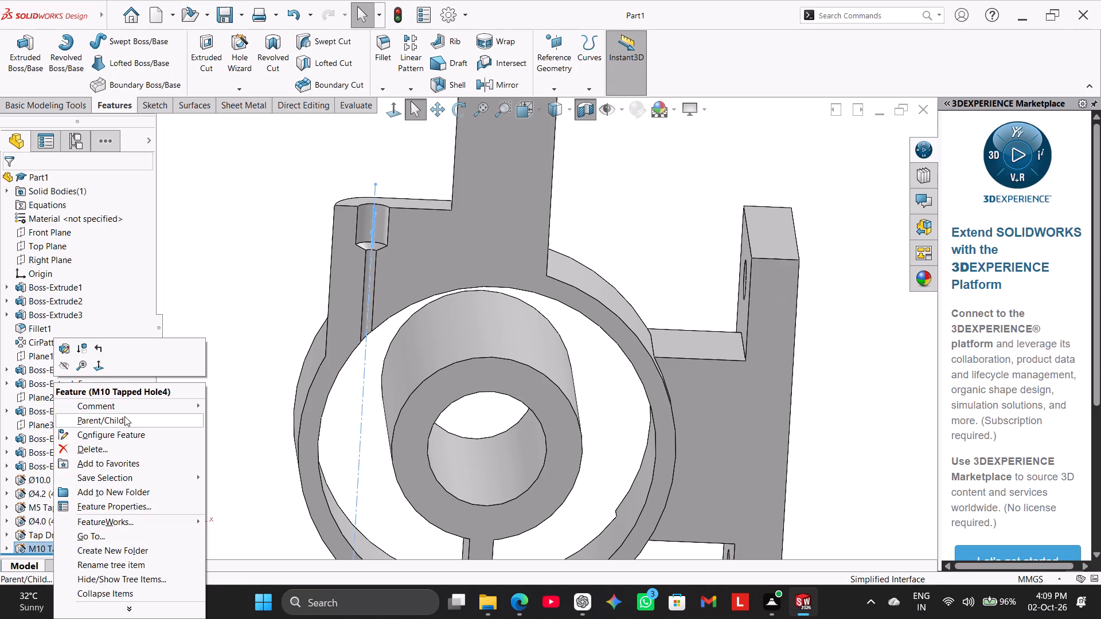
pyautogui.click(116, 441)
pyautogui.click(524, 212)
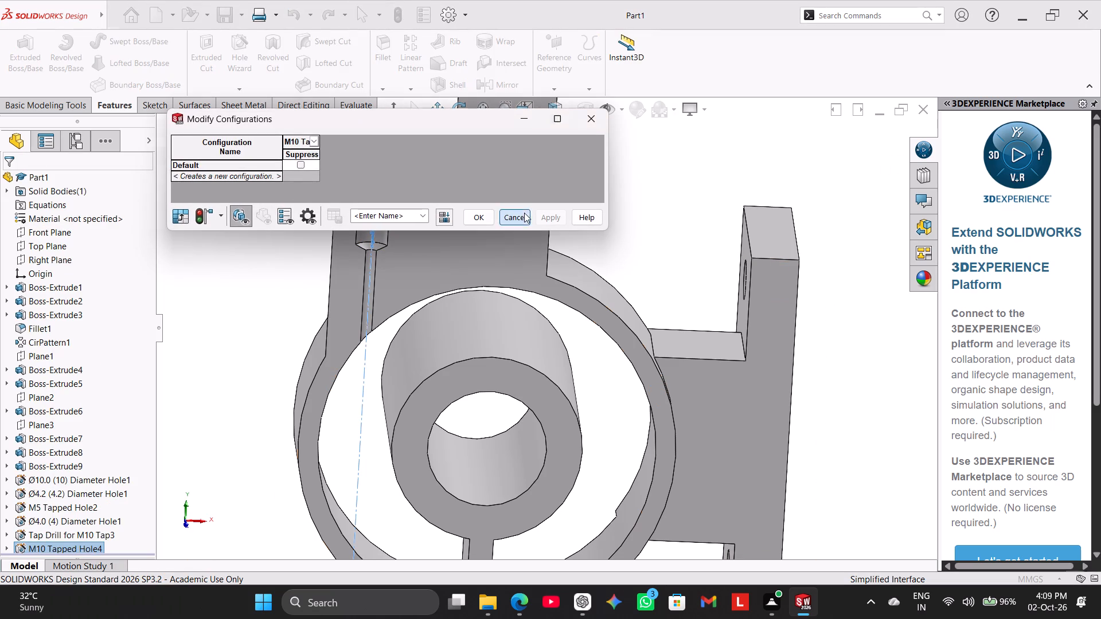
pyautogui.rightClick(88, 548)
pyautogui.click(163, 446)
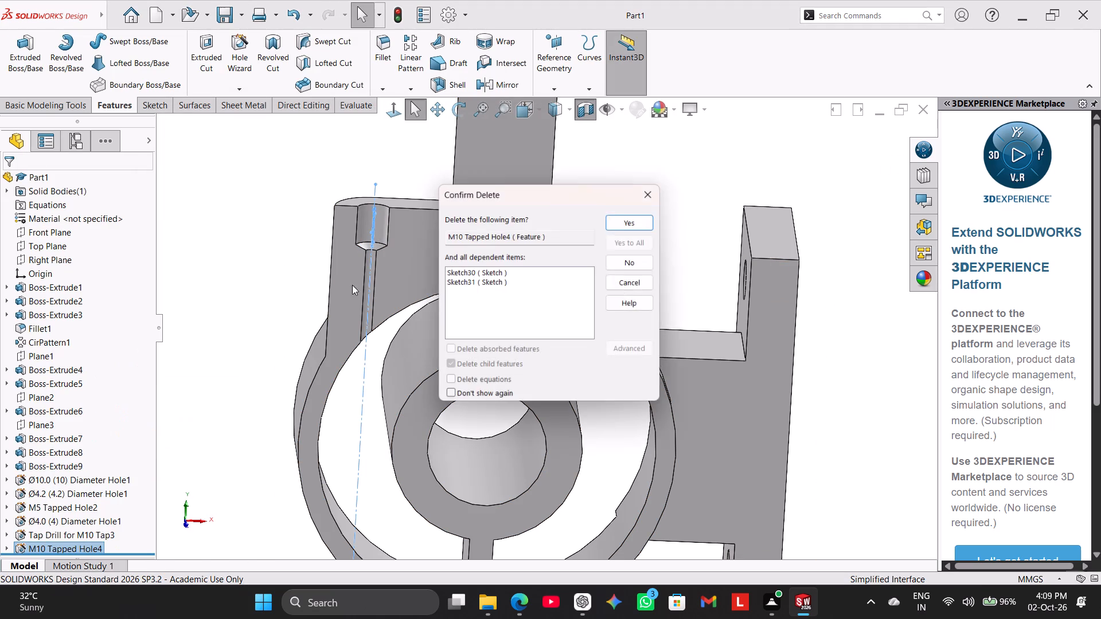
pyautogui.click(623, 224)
# Start a new Hole Wizard M10 tapped hole with a blind hole depth of 10 mm and thread depth of 10 mm.
pyautogui.click(241, 48)
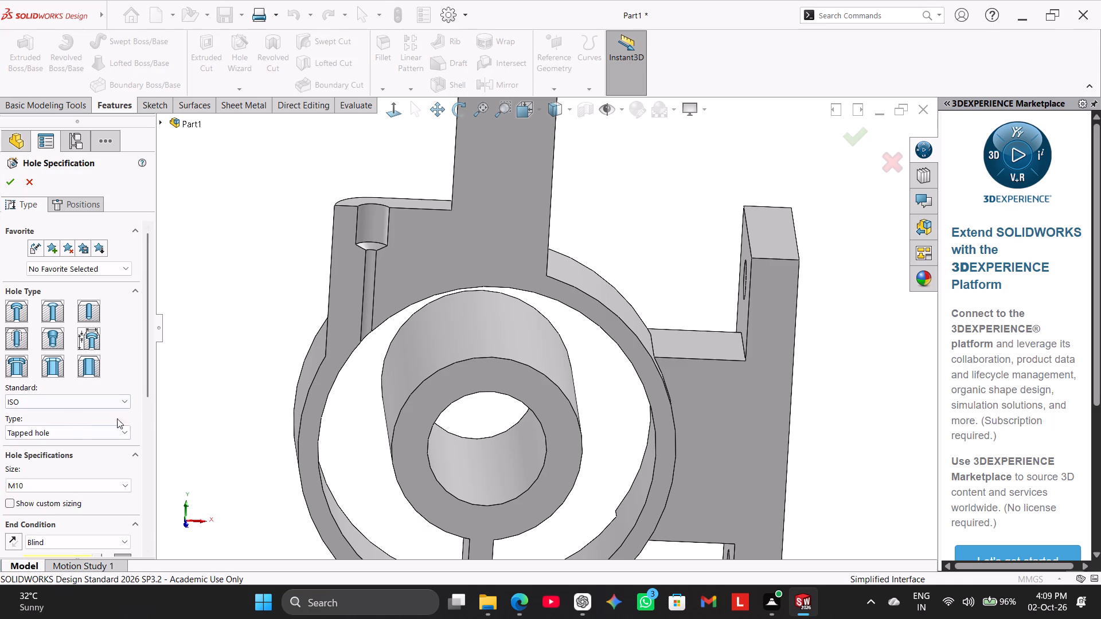
pyautogui.moveTo(151, 386); pyautogui.dragTo(140, 510)
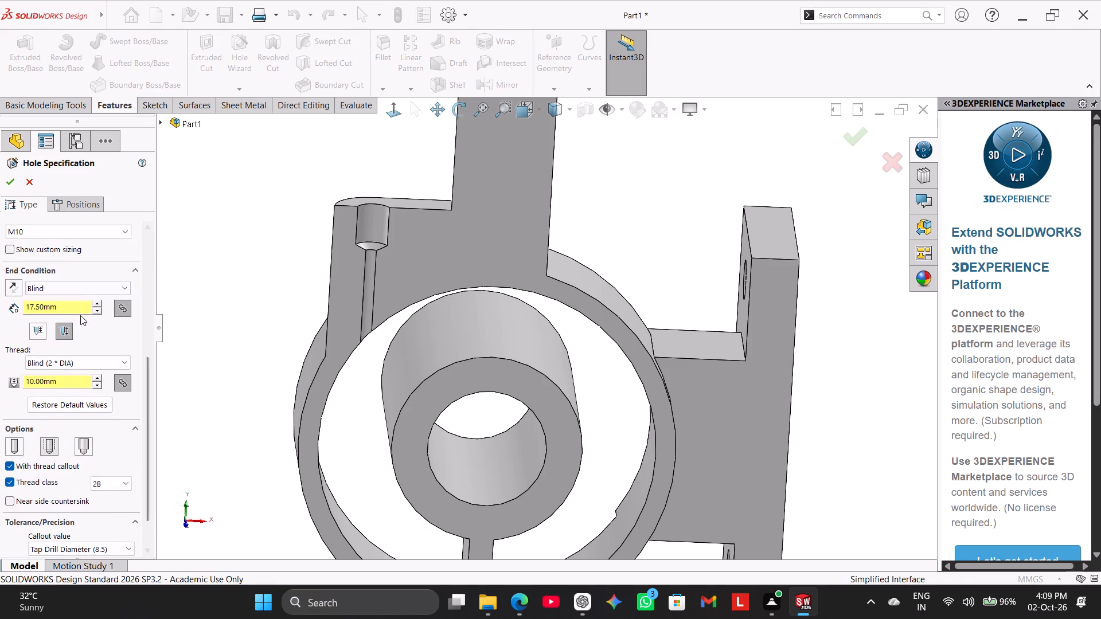
pyautogui.write('10')
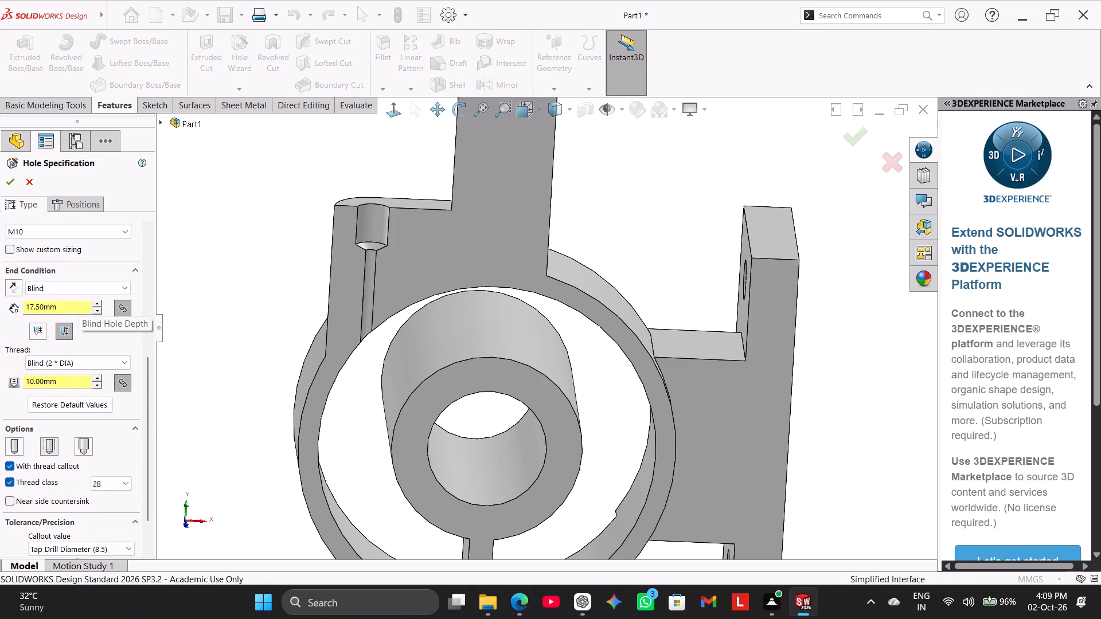
pyautogui.click(79, 312)
pyautogui.write('10')
pyautogui.press('Return')
pyautogui.doubleClick(79, 312)
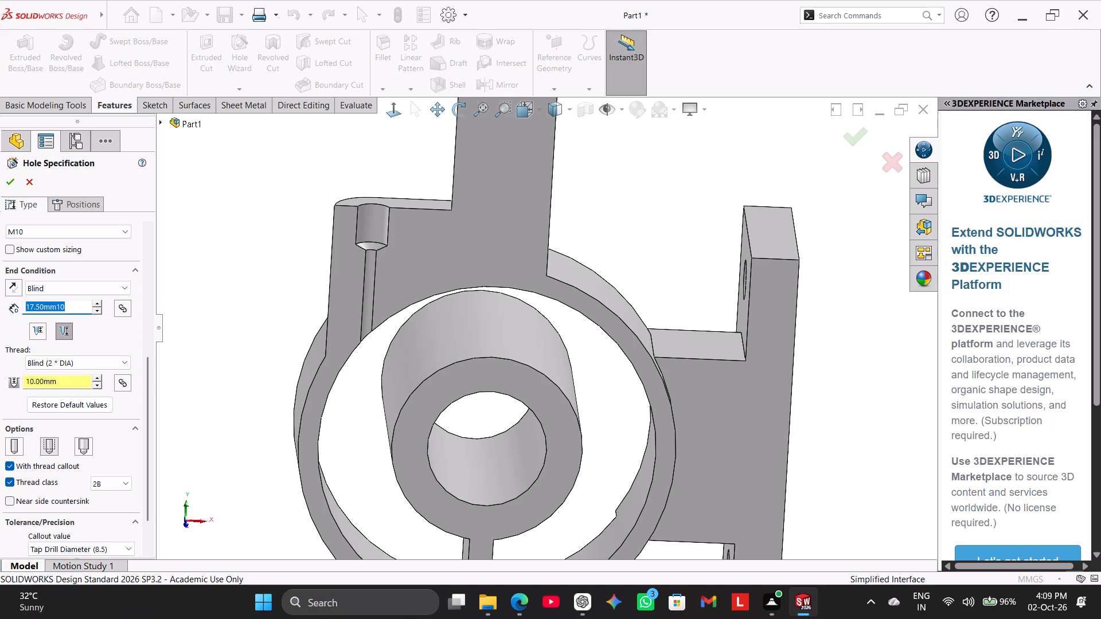
pyautogui.write('10')
pyautogui.press('Return')
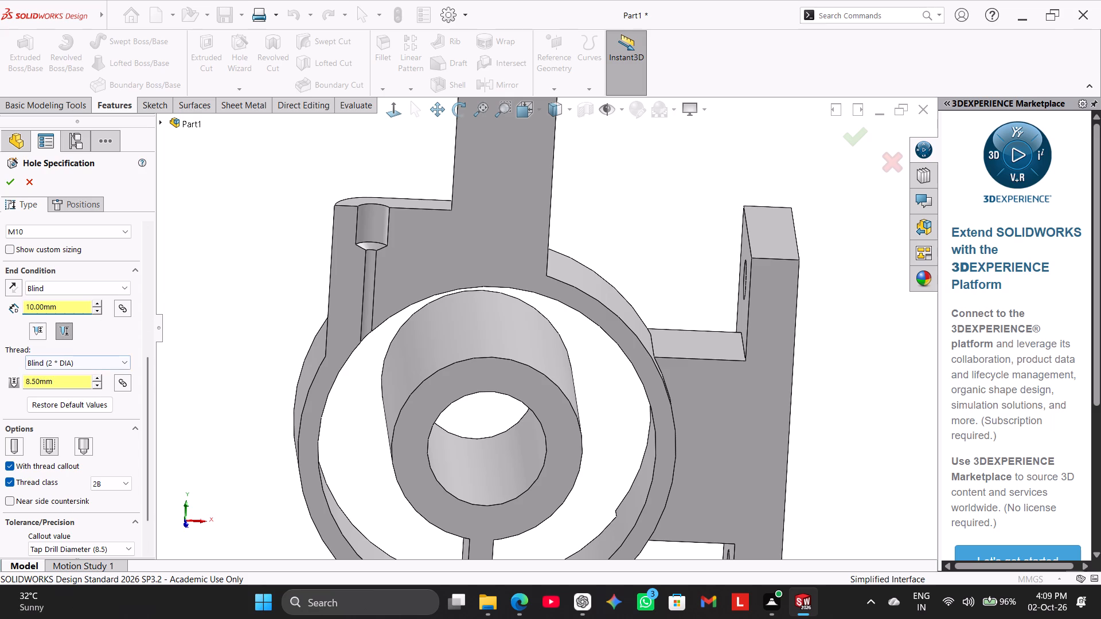
pyautogui.click(71, 379)
pyautogui.click(71, 379)
pyautogui.write('10')
pyautogui.press('Return')
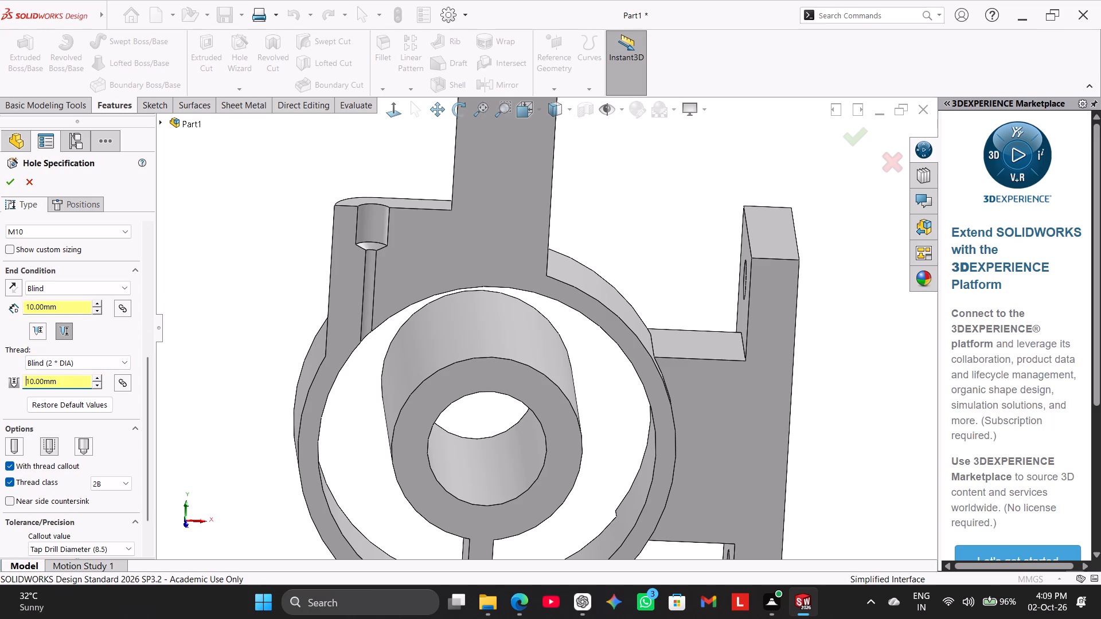
# Position the M10 tapped hole on the small upper boss's top face, centred over the narrow hole, and complete it.
pyautogui.moveTo(153, 410); pyautogui.dragTo(158, 468)
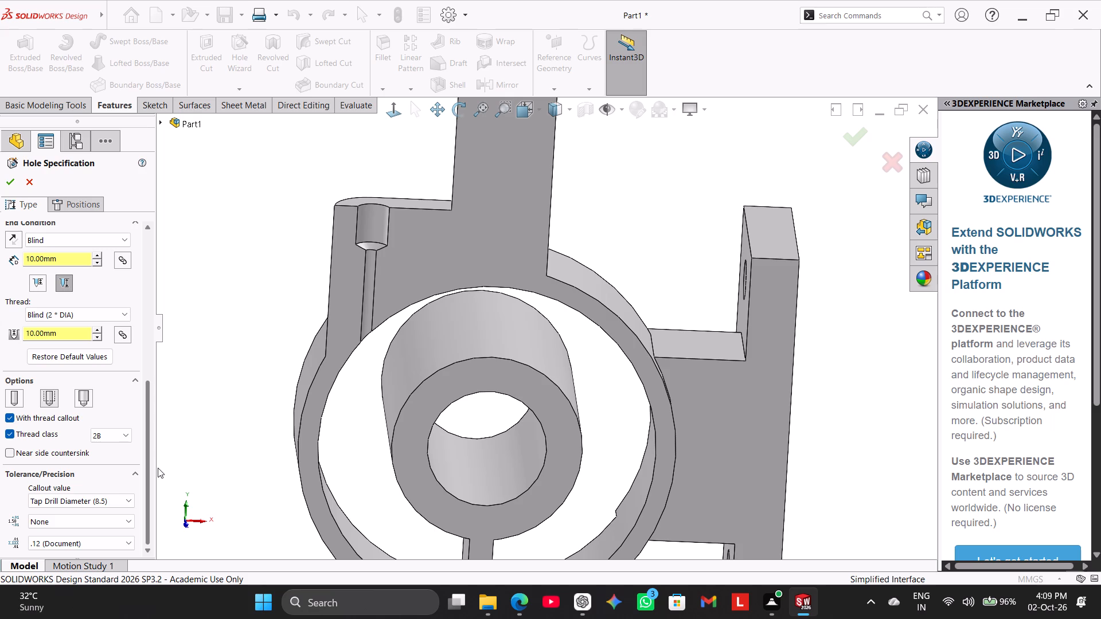
pyautogui.moveTo(158, 468); pyautogui.dragTo(159, 461)
pyautogui.moveTo(159, 461); pyautogui.dragTo(162, 419)
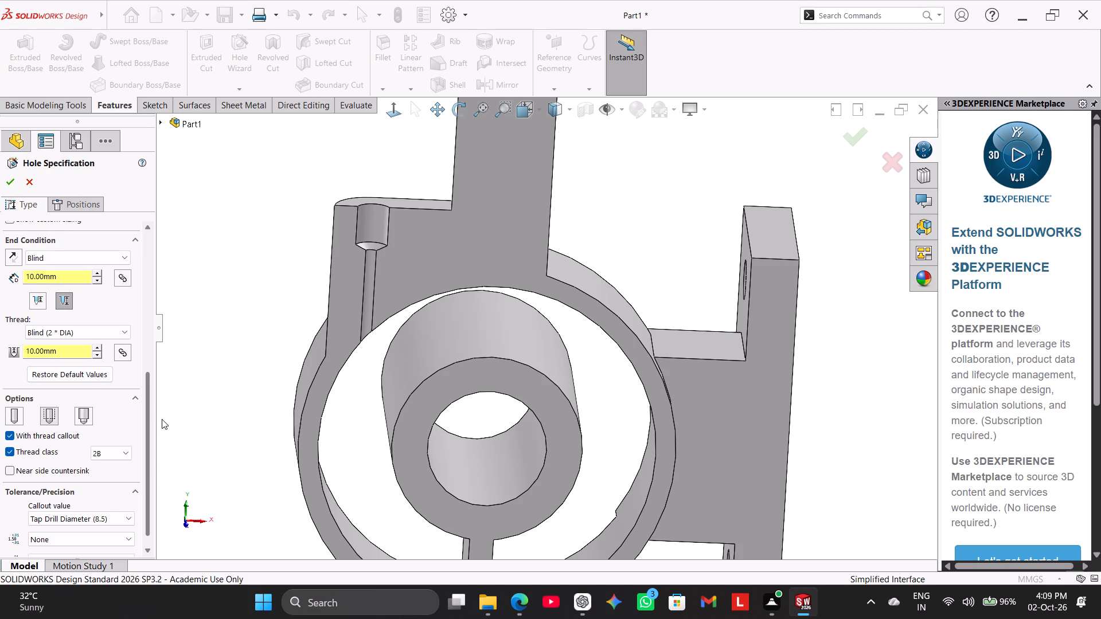
pyautogui.moveTo(162, 419); pyautogui.dragTo(159, 356)
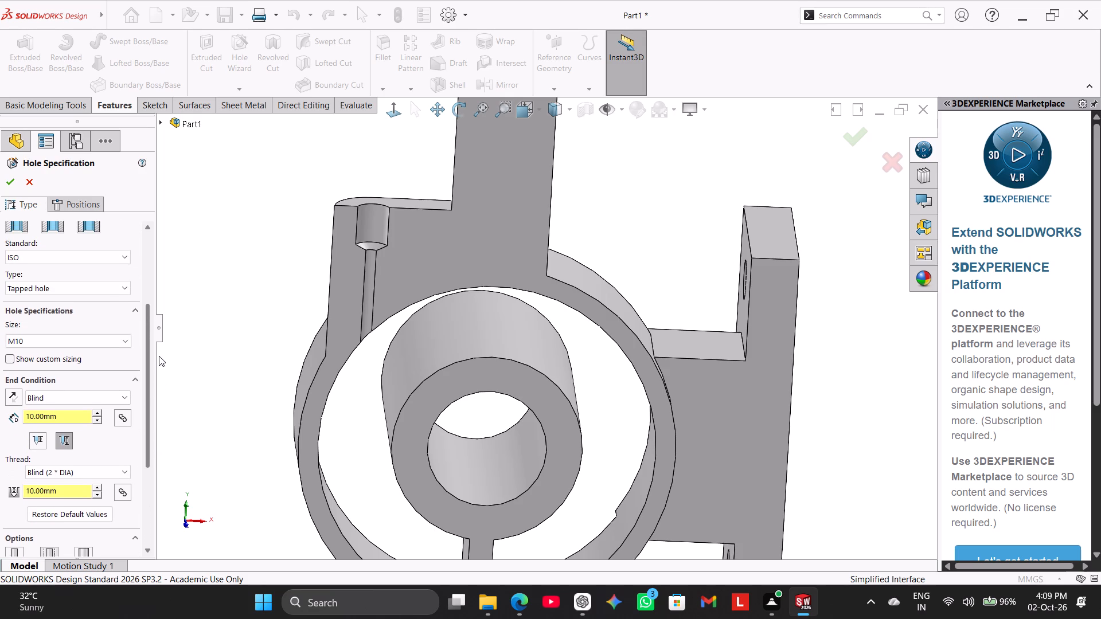
pyautogui.moveTo(159, 356); pyautogui.dragTo(160, 248)
pyautogui.click(99, 202)
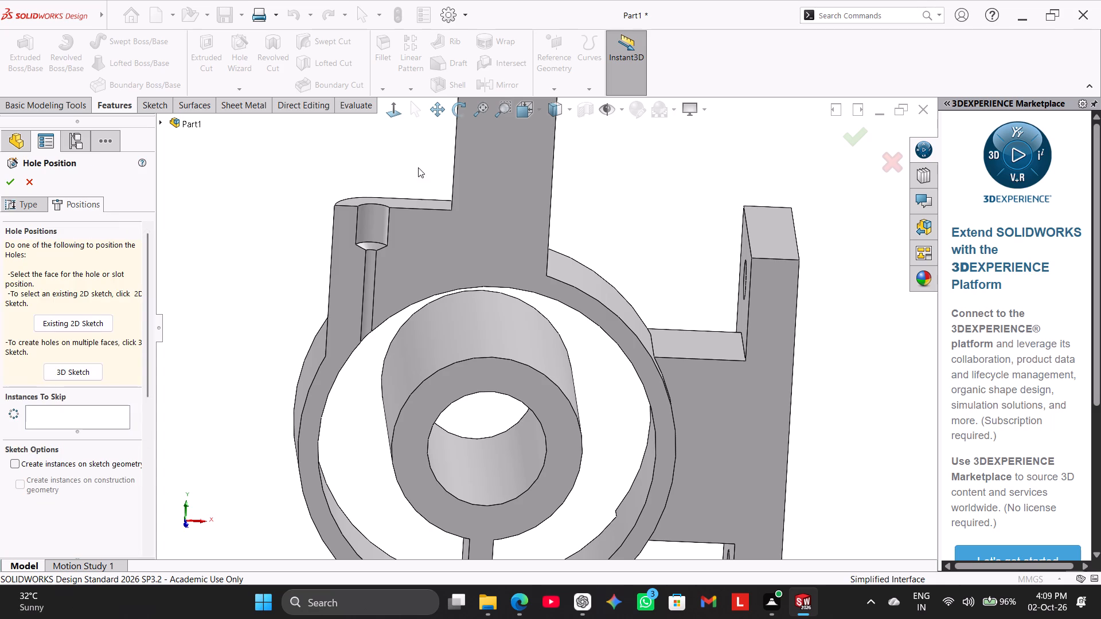
pyautogui.click(404, 202)
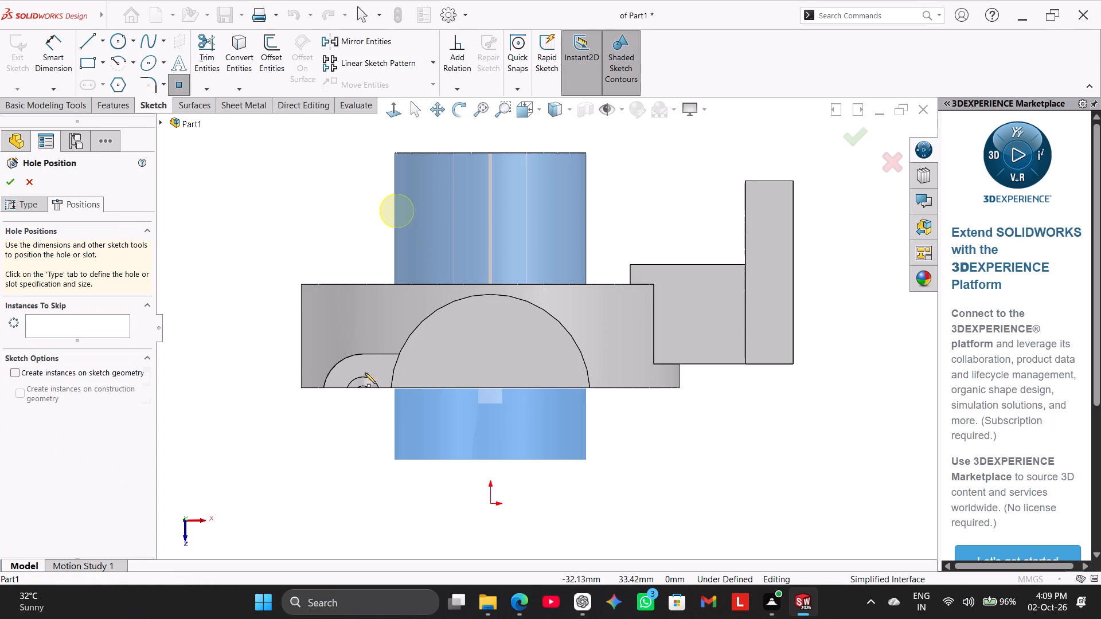
pyautogui.click(362, 393)
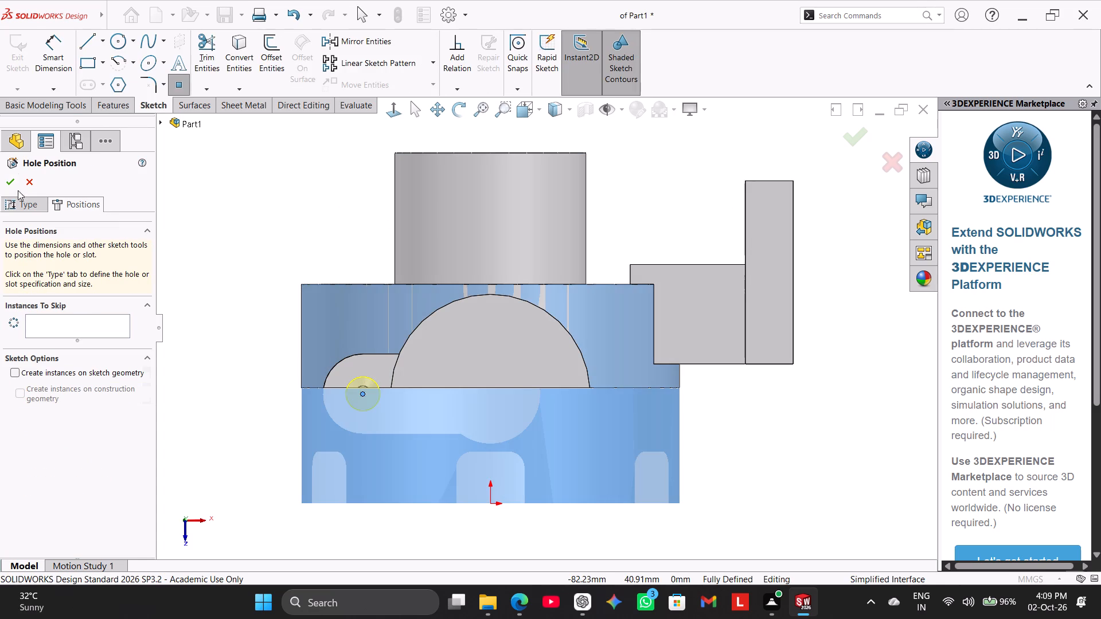
pyautogui.click(17, 184)
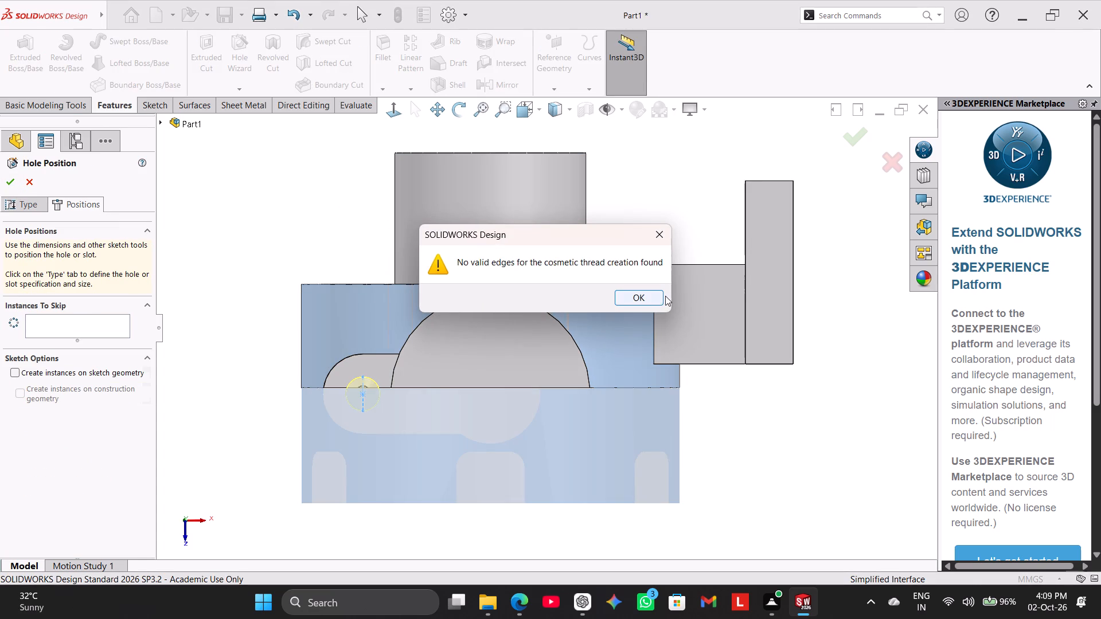
pyautogui.click(648, 303)
pyautogui.moveTo(271, 275); pyautogui.dragTo(297, 198, button='middle')
pyautogui.moveTo(294, 230); pyautogui.dragTo(270, 151, button='middle')
pyautogui.click(256, 206)
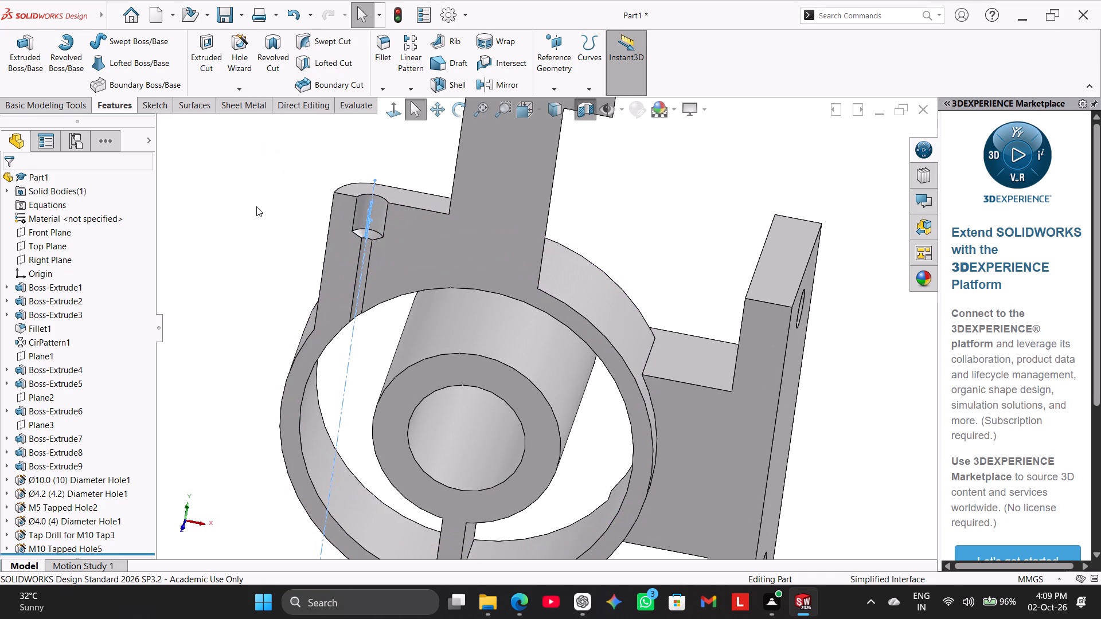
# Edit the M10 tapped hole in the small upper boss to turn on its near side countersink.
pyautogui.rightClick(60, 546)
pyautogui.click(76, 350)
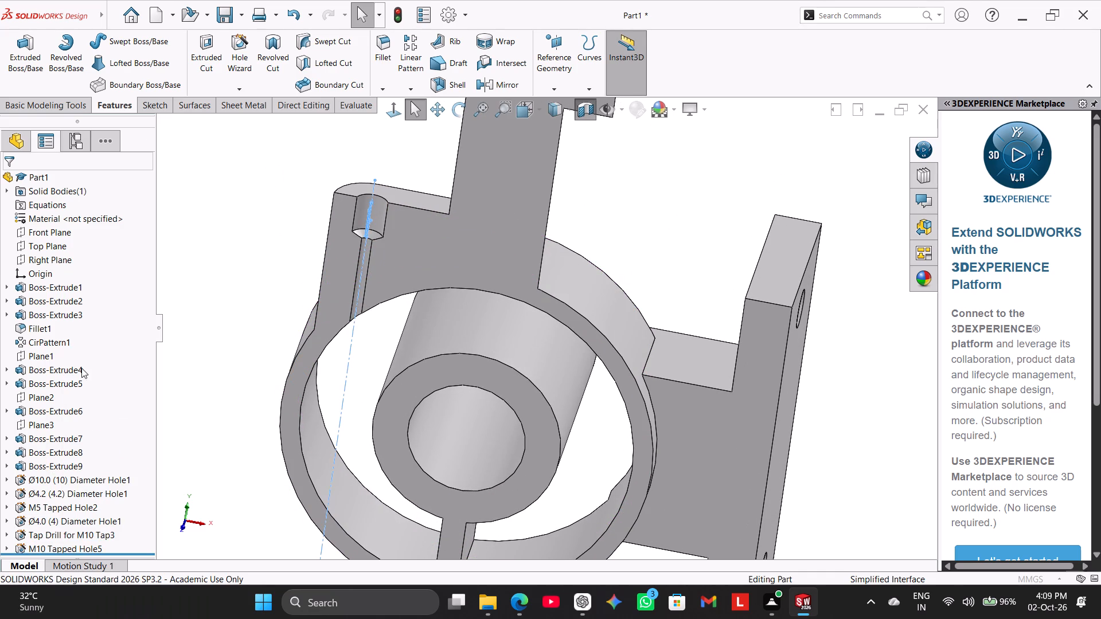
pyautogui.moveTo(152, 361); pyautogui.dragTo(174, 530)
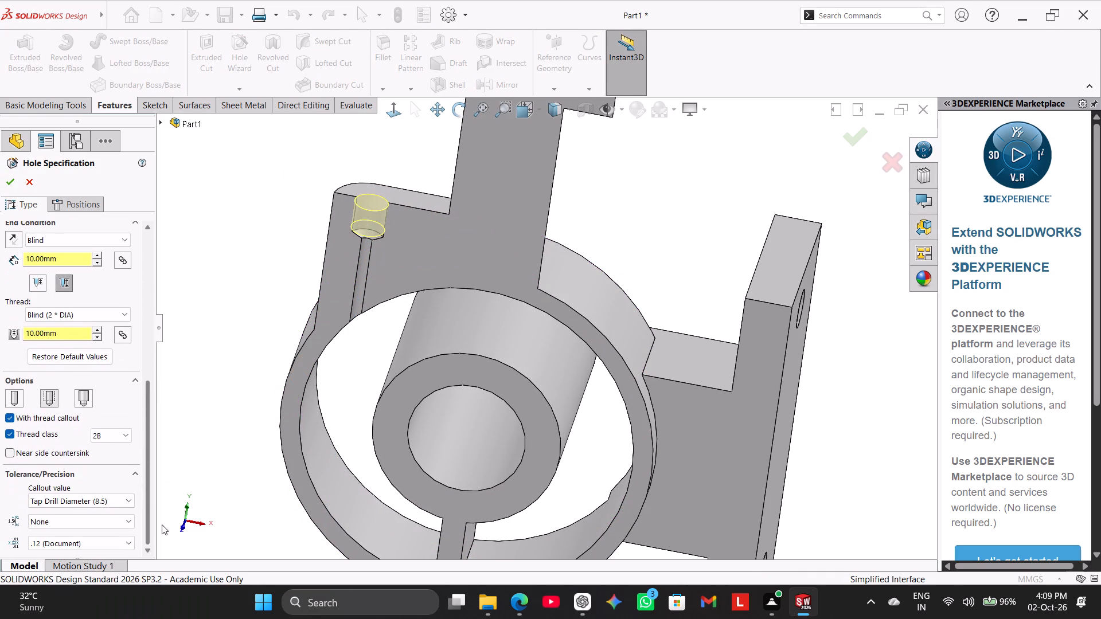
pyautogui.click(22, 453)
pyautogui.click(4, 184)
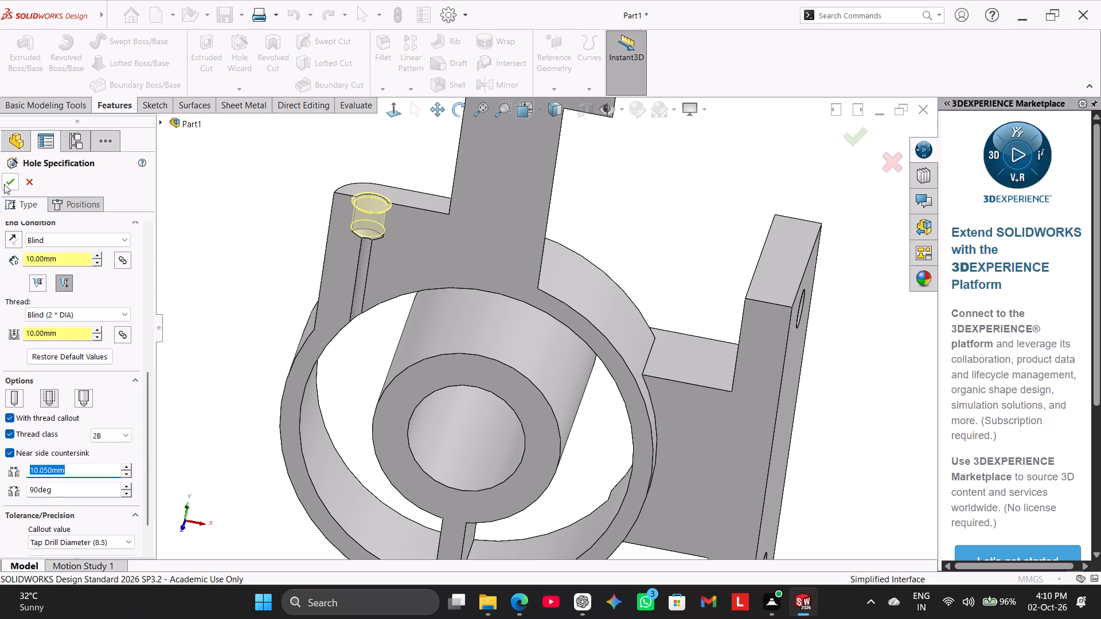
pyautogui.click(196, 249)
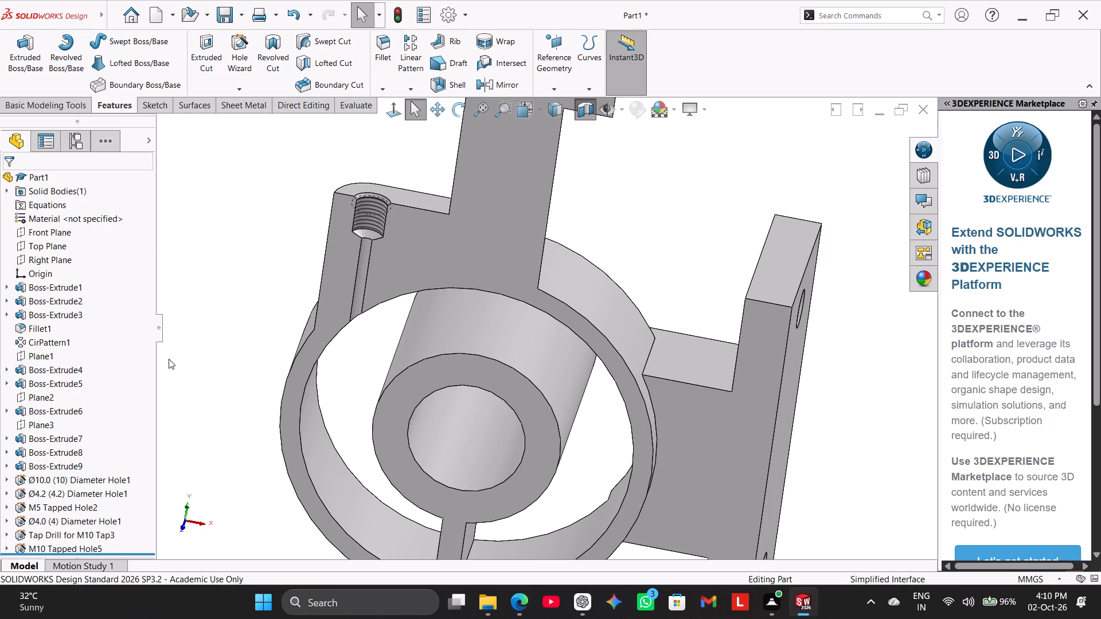
# Reopen the M10 tapped hole's specification and examine its depth, thread, near side countersink and precision settings.
pyautogui.rightClick(83, 547)
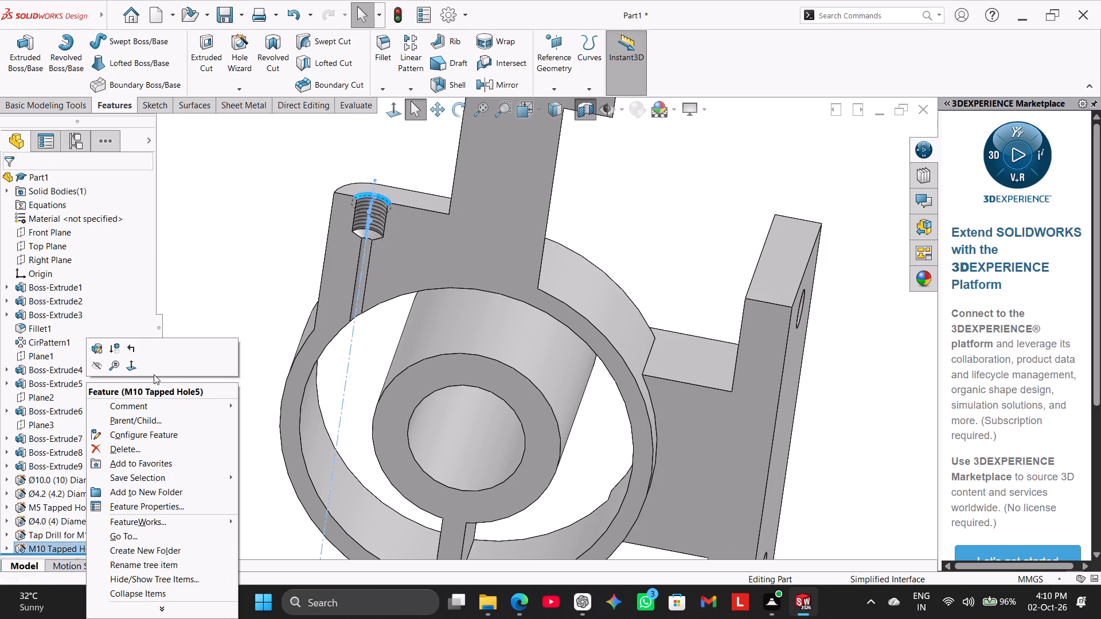
pyautogui.click(98, 349)
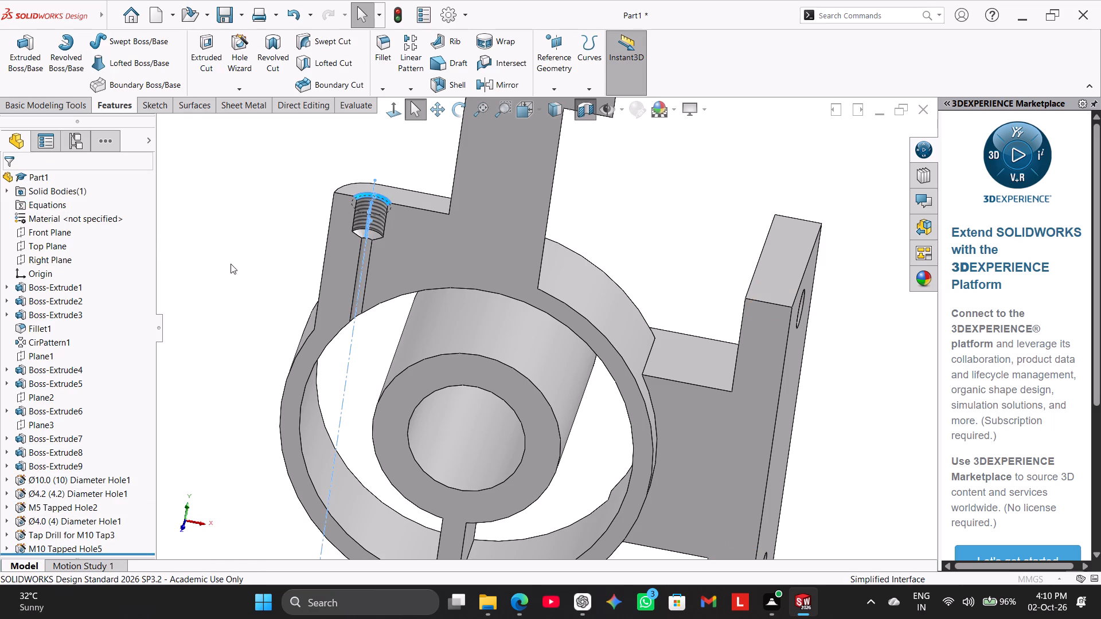
pyautogui.moveTo(241, 244); pyautogui.dragTo(252, 176, button='middle')
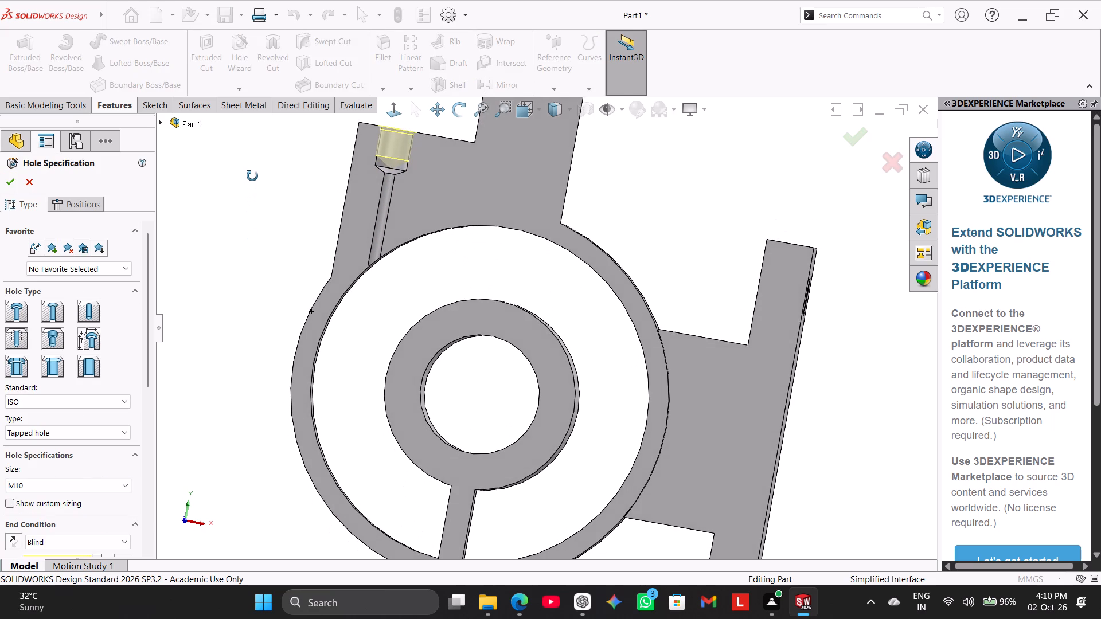
pyautogui.moveTo(252, 176); pyautogui.dragTo(252, 179, button='middle')
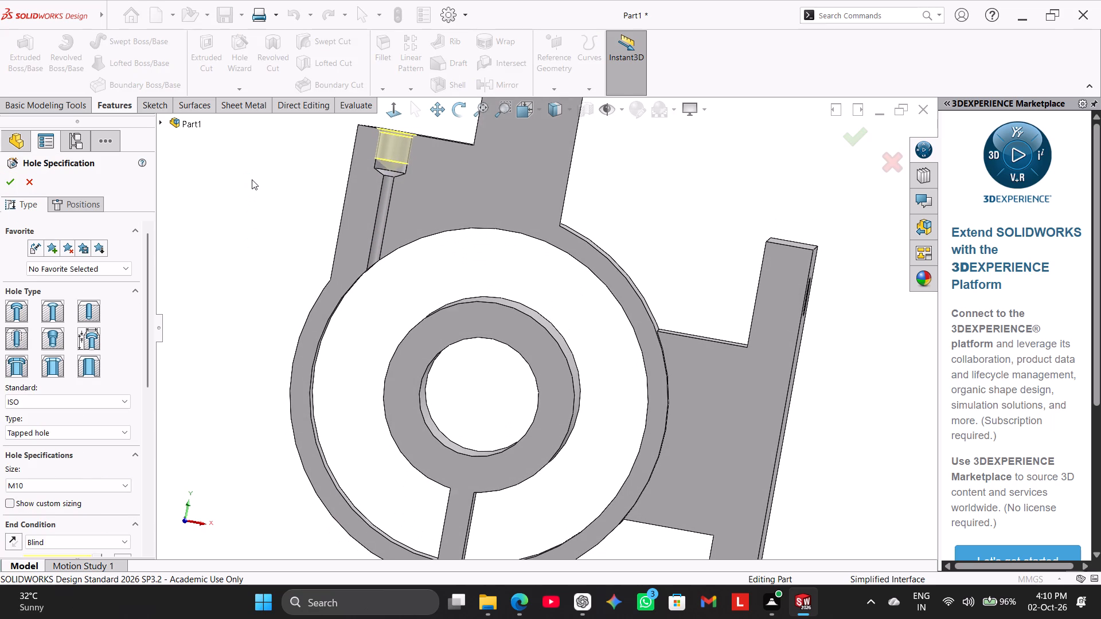
pyautogui.moveTo(154, 339); pyautogui.dragTo(155, 383)
pyautogui.moveTo(155, 383); pyautogui.dragTo(146, 398)
pyautogui.moveTo(146, 361); pyautogui.dragTo(185, 475)
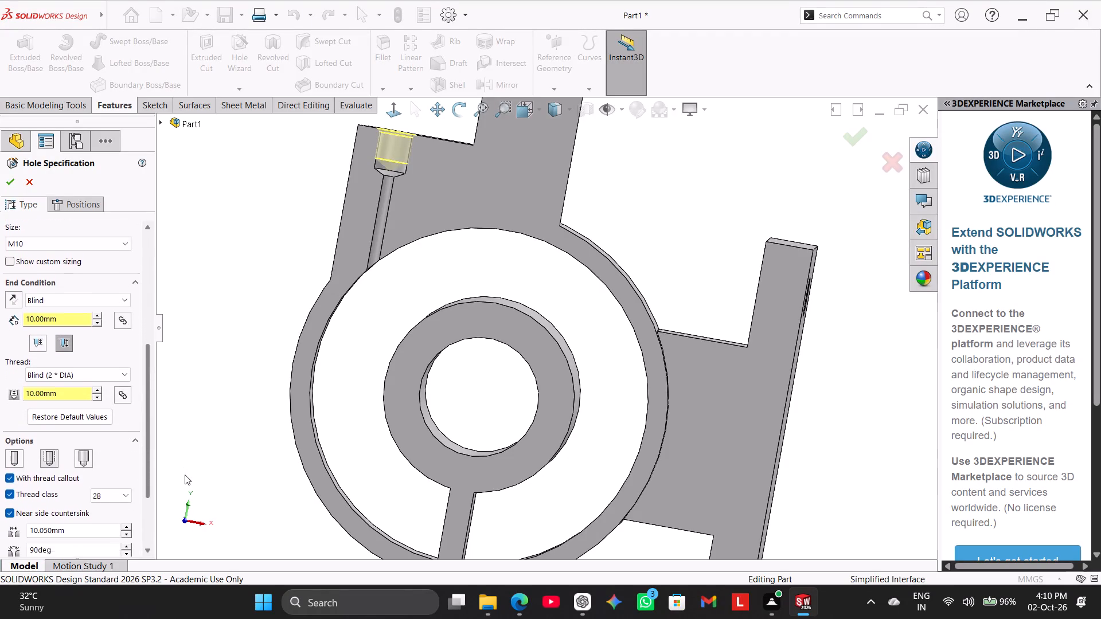
pyautogui.moveTo(185, 475); pyautogui.dragTo(184, 497)
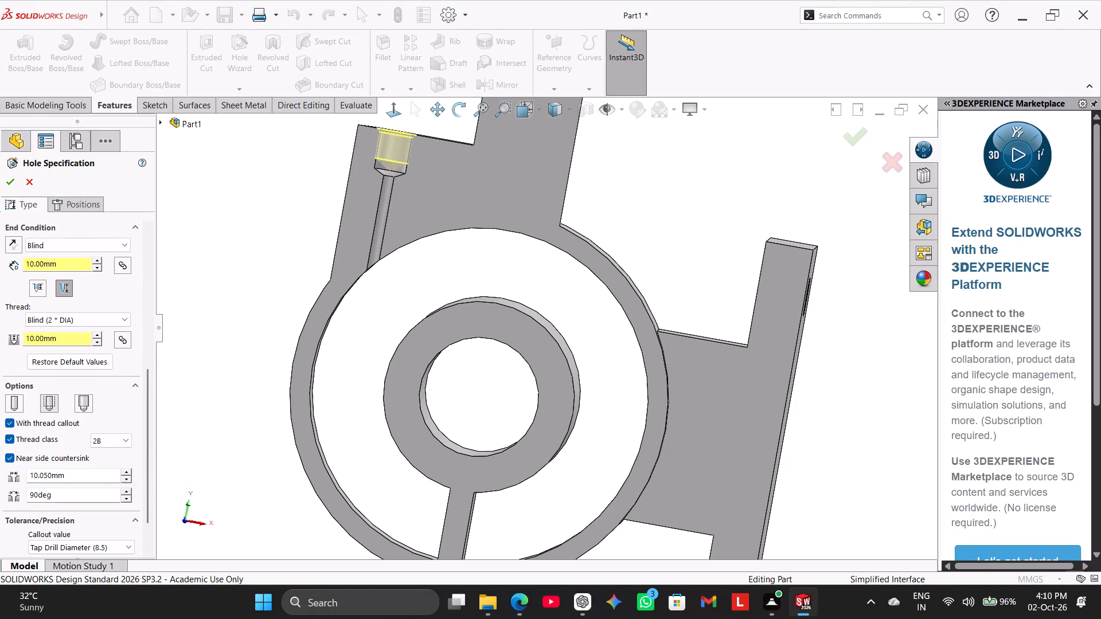
pyautogui.doubleClick(64, 494)
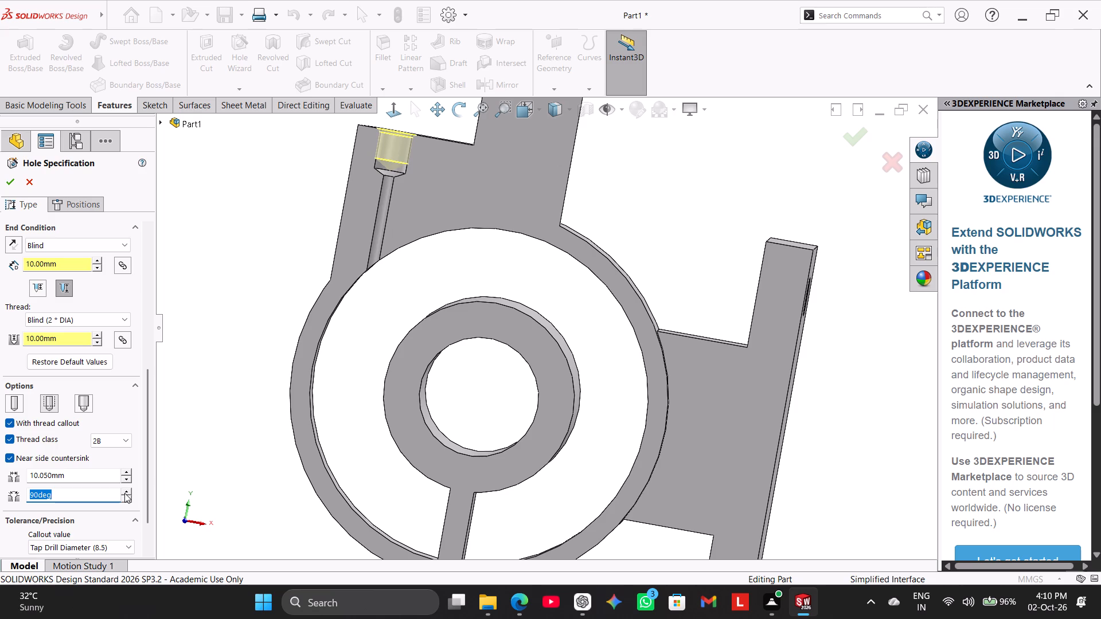
pyautogui.click(17, 456)
pyautogui.click(17, 456)
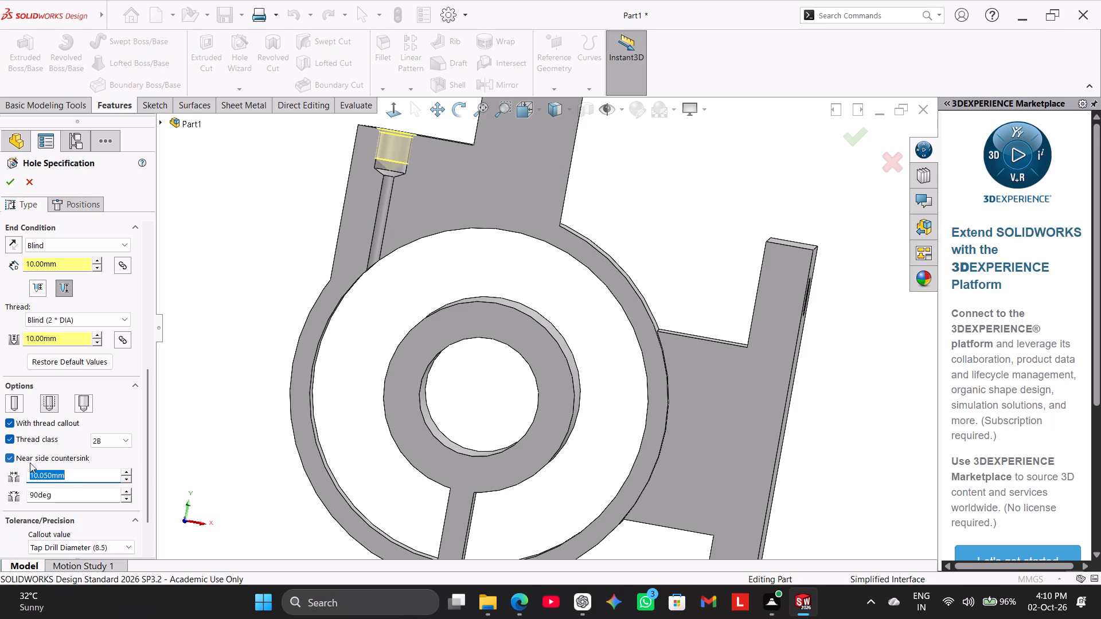
pyautogui.click(192, 418)
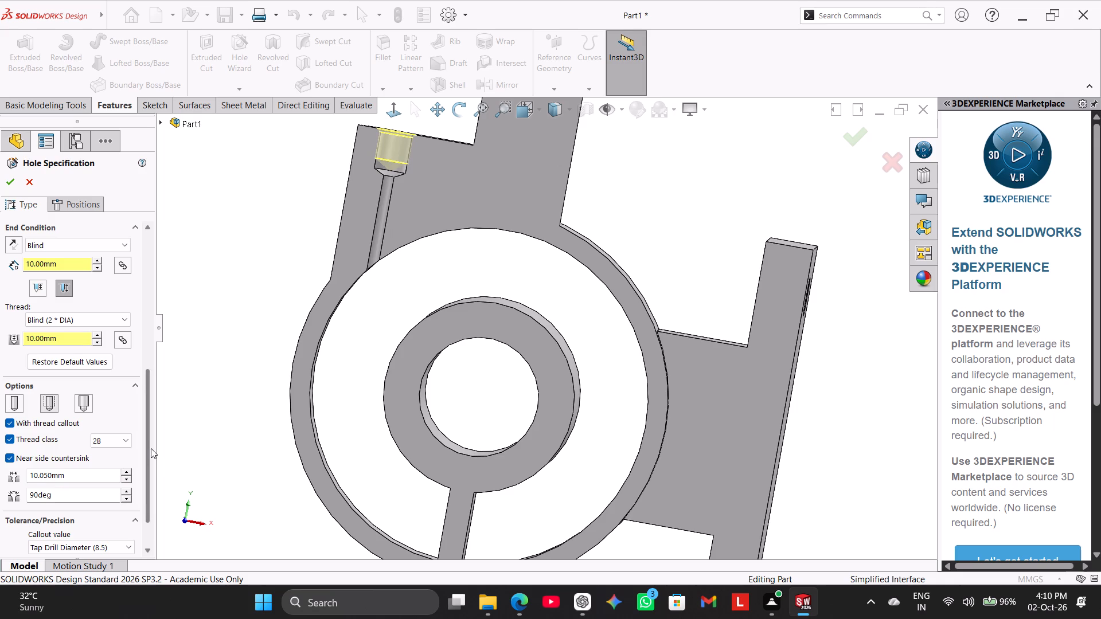
pyautogui.moveTo(151, 448); pyautogui.dragTo(161, 495)
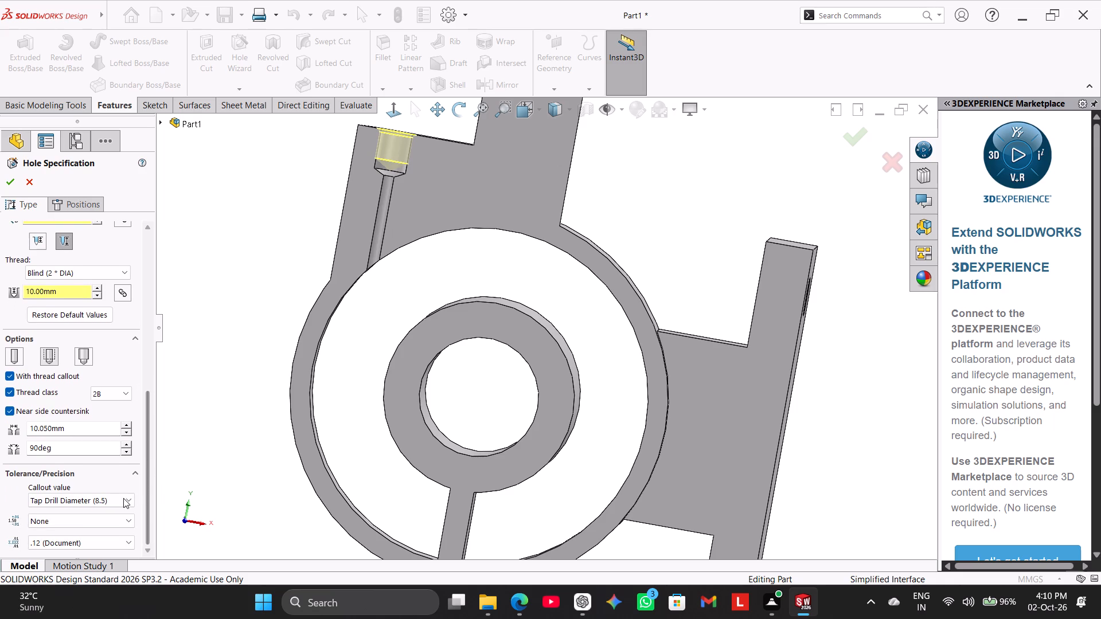
pyautogui.click(94, 533)
pyautogui.click(95, 540)
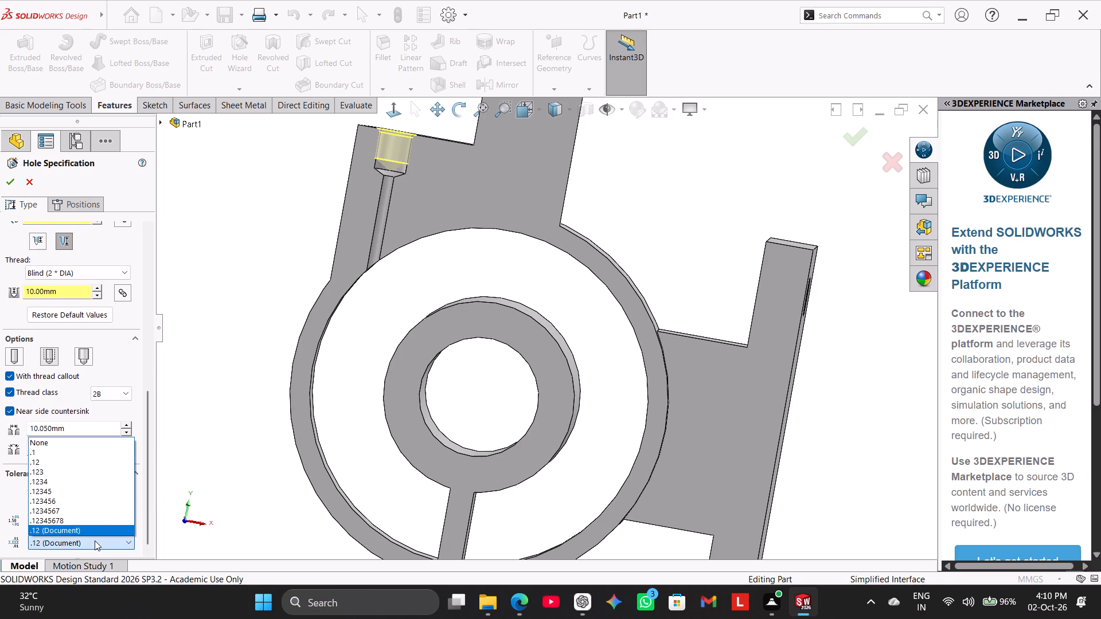
pyautogui.click(95, 540)
pyautogui.moveTo(152, 414); pyautogui.dragTo(157, 387)
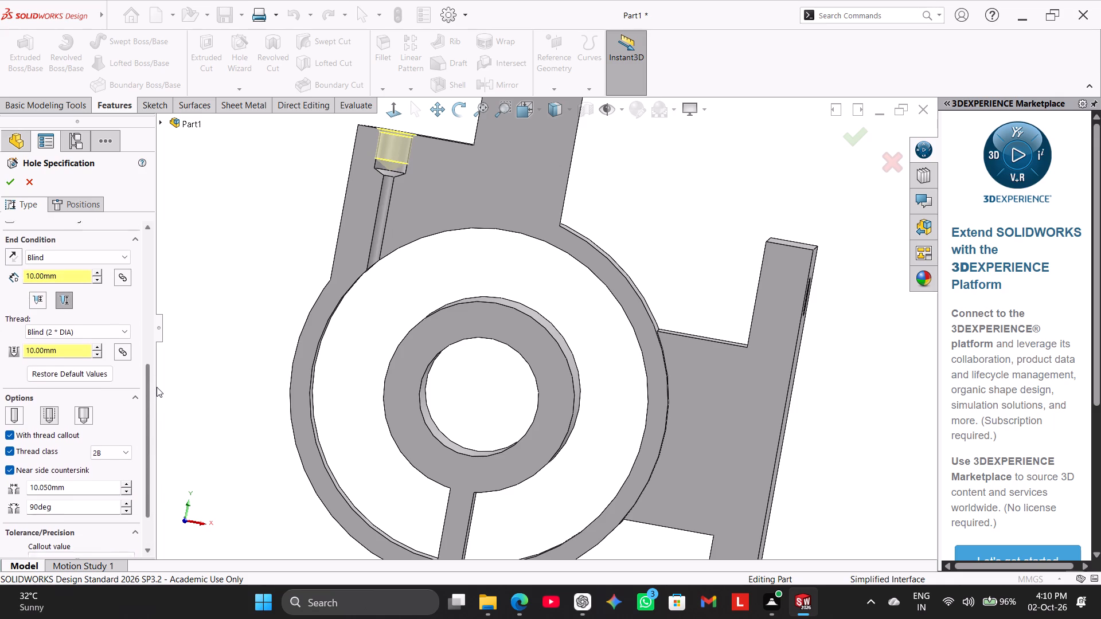
pyautogui.moveTo(157, 387); pyautogui.dragTo(157, 355)
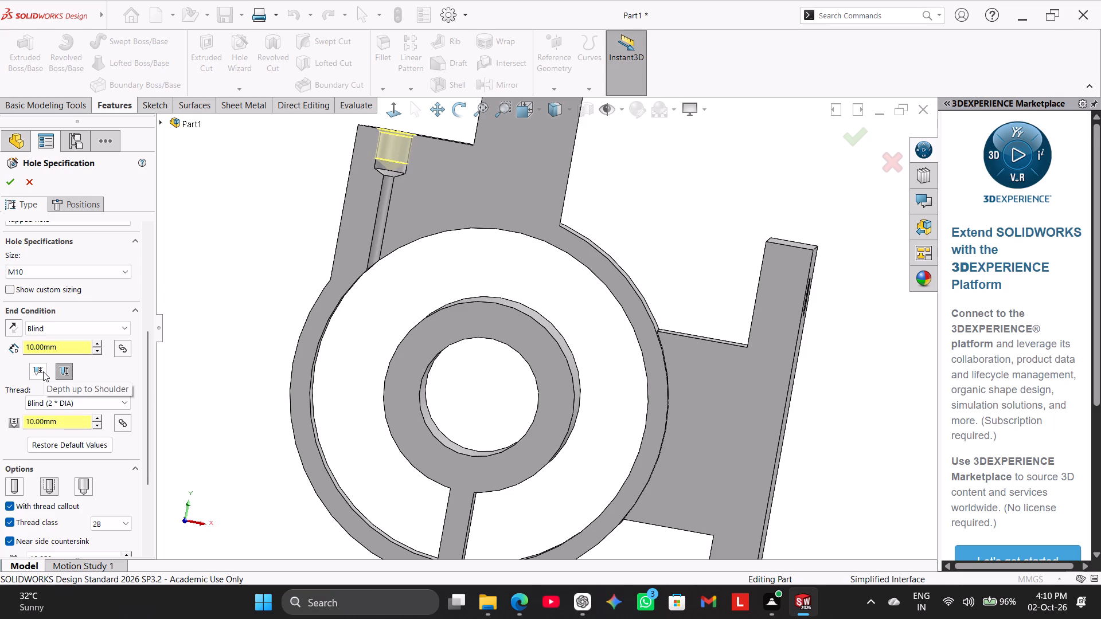
# Set the M10 tapped hole's depth to be measured up to the shoulder and turn off its near side countersink.
pyautogui.moveTo(271, 261); pyautogui.dragTo(276, 341, button='middle')
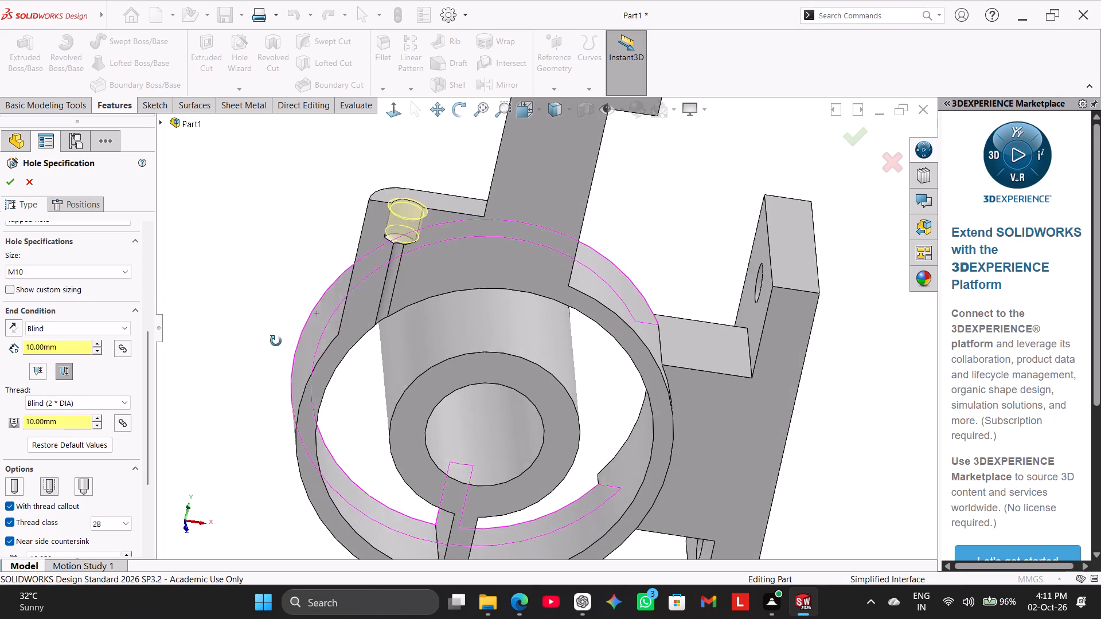
pyautogui.moveTo(276, 341); pyautogui.dragTo(261, 365, button='middle')
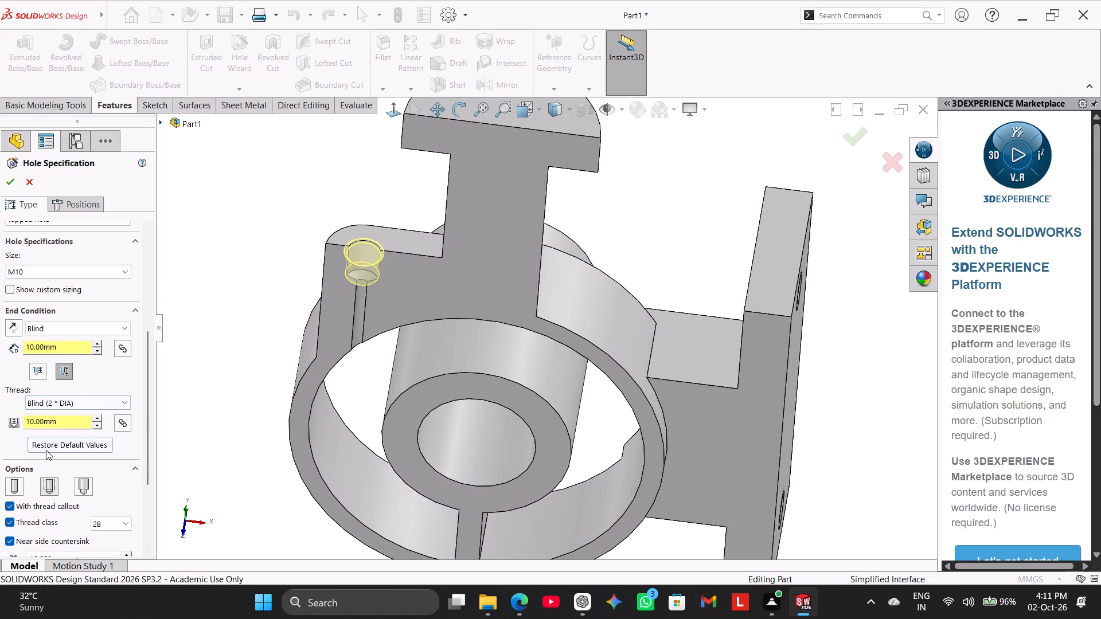
pyautogui.scroll(1, 87, 346)
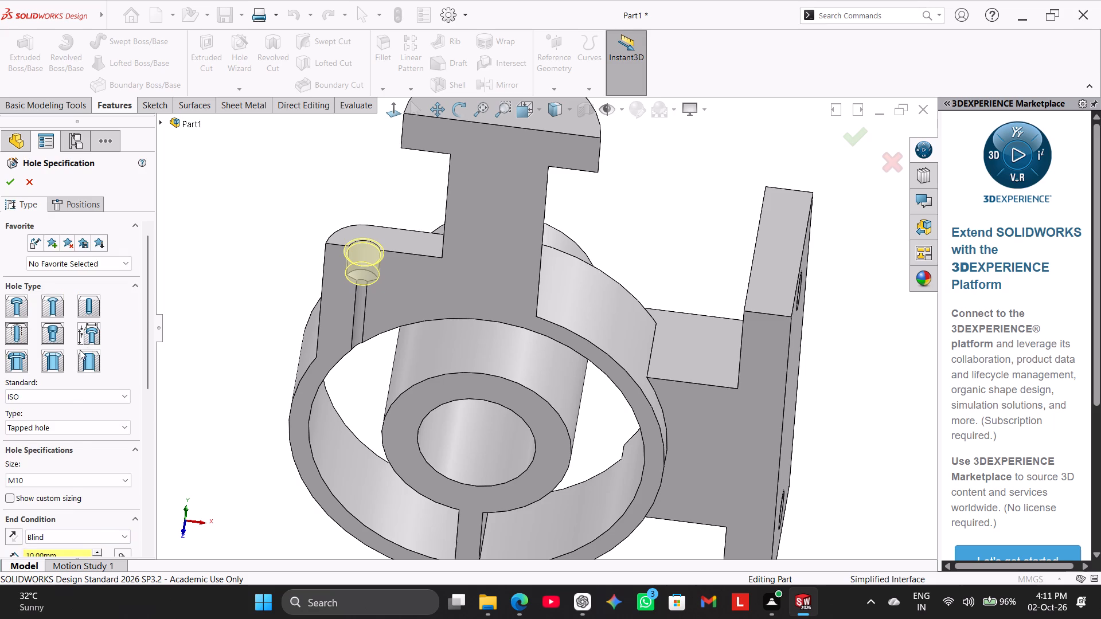
pyautogui.scroll(-1, 80, 350)
pyautogui.click(42, 370)
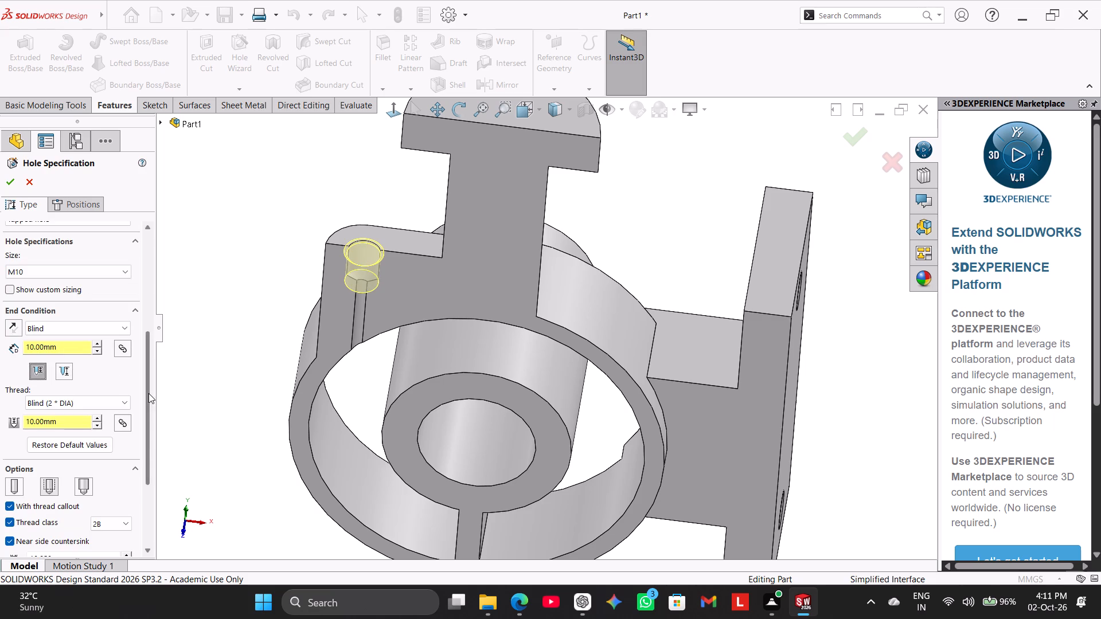
pyautogui.moveTo(149, 393); pyautogui.dragTo(146, 485)
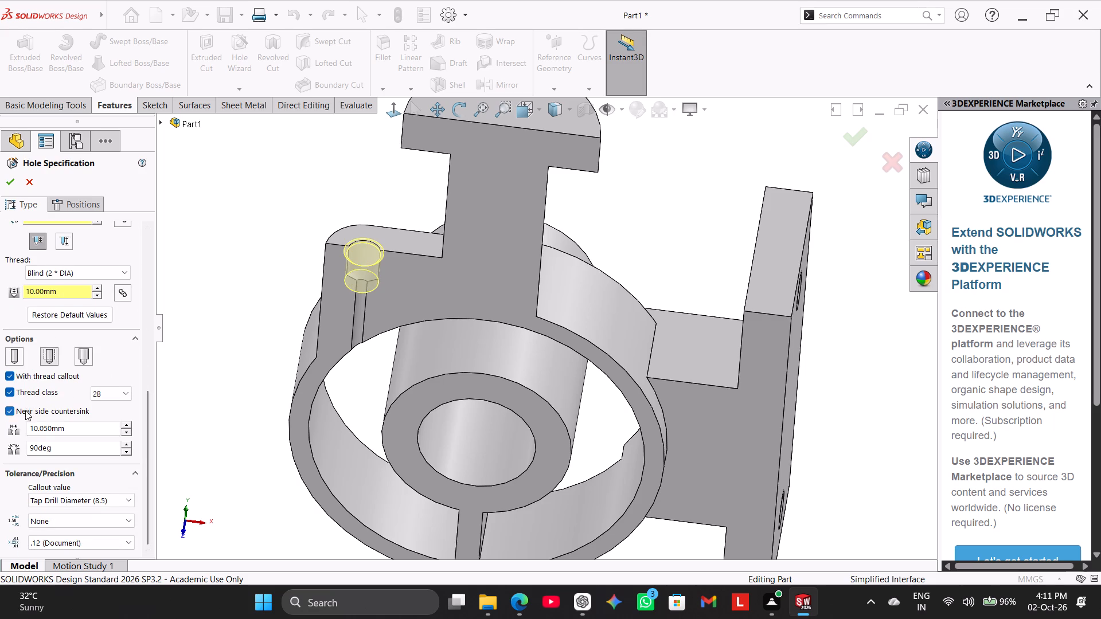
pyautogui.click(25, 410)
pyautogui.moveTo(147, 394); pyautogui.dragTo(168, 253)
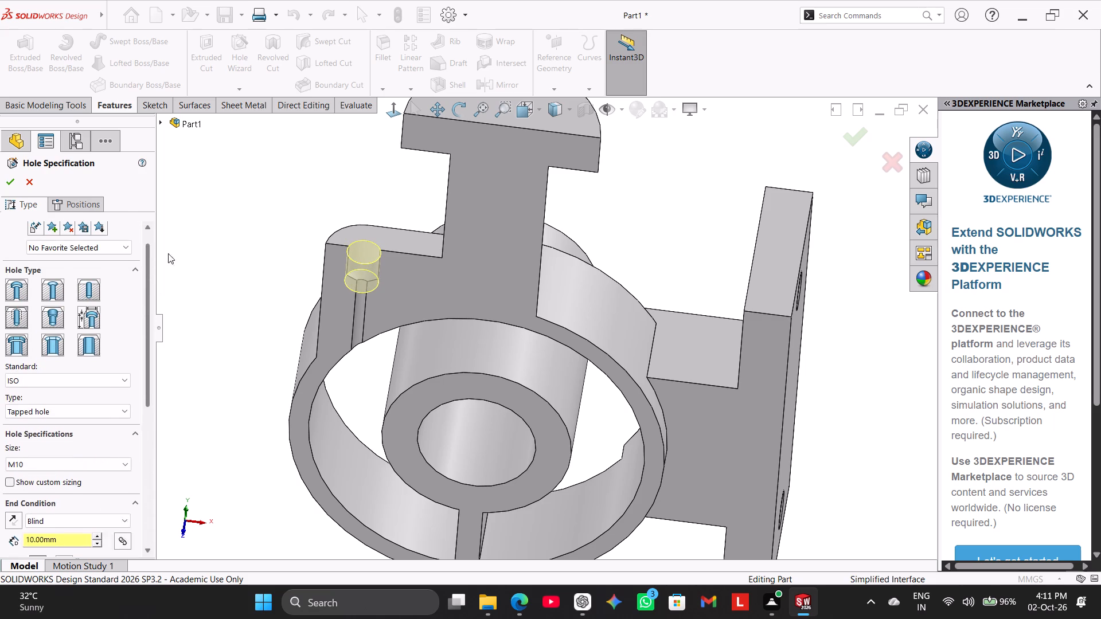
pyautogui.moveTo(168, 253); pyautogui.dragTo(173, 225)
pyautogui.click(18, 181)
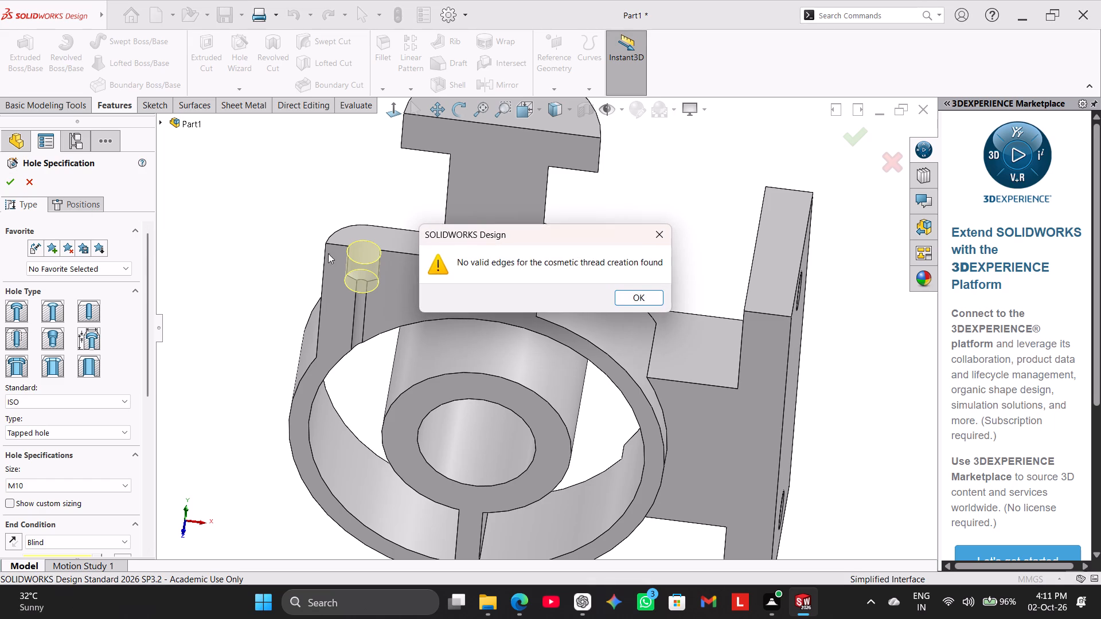
pyautogui.click(645, 292)
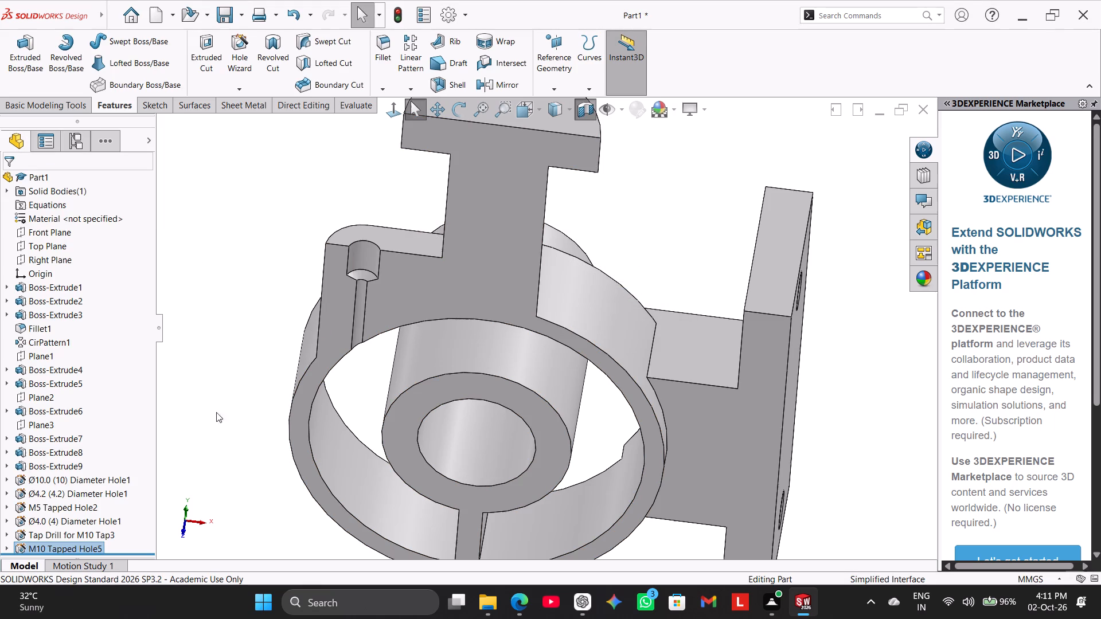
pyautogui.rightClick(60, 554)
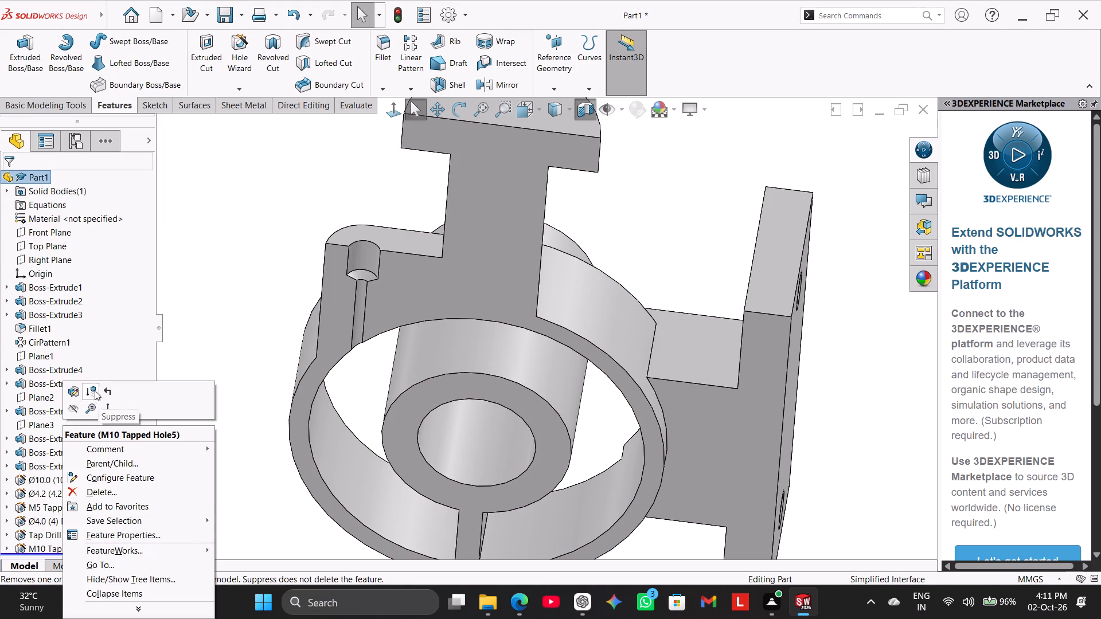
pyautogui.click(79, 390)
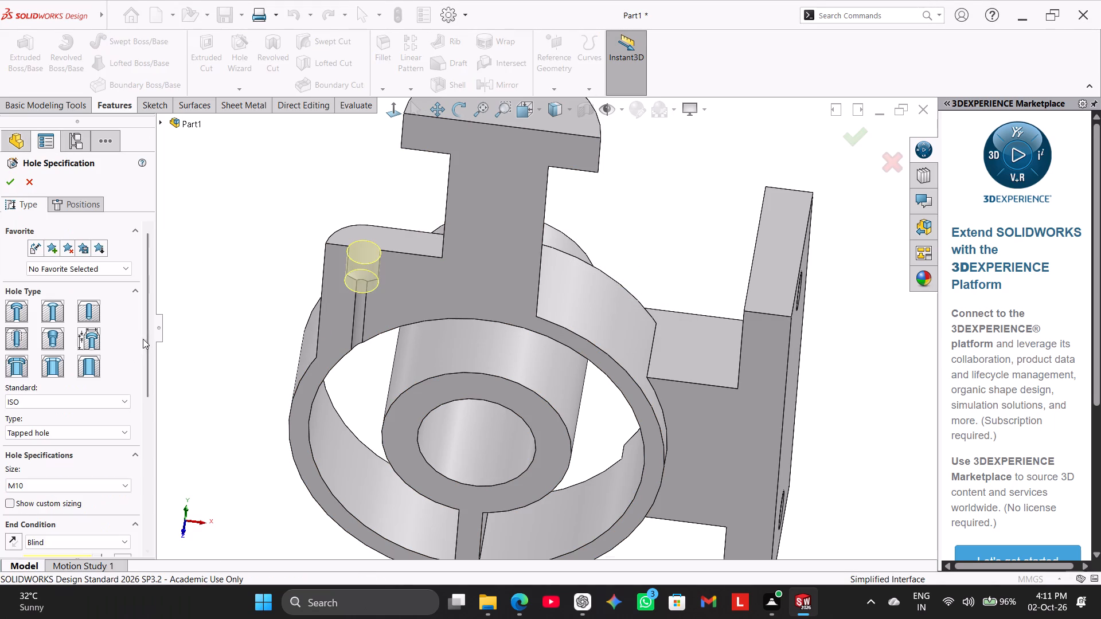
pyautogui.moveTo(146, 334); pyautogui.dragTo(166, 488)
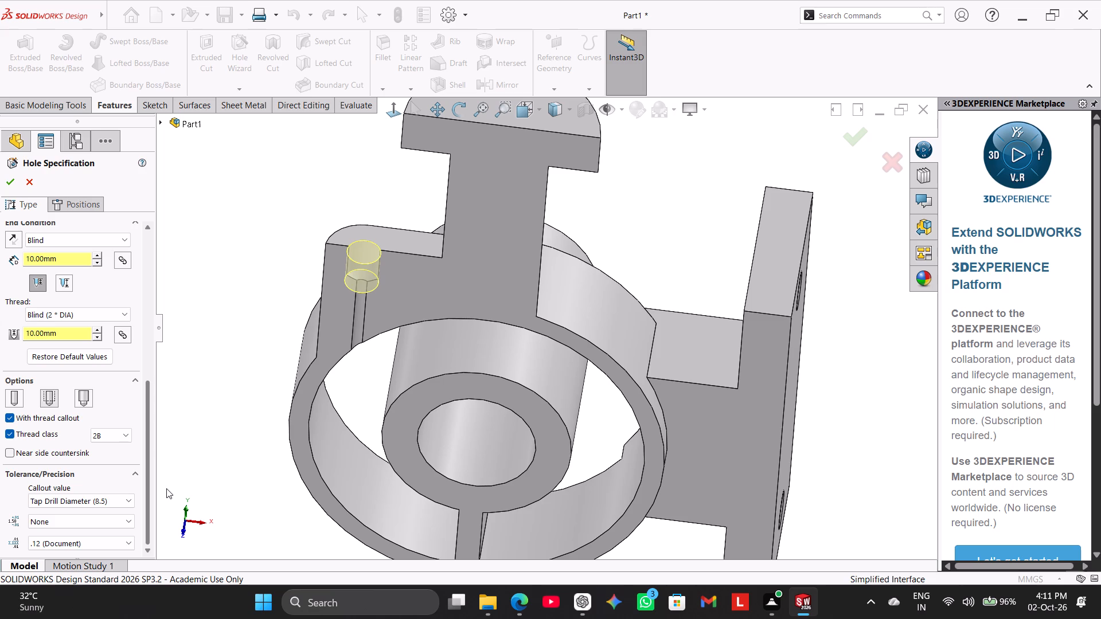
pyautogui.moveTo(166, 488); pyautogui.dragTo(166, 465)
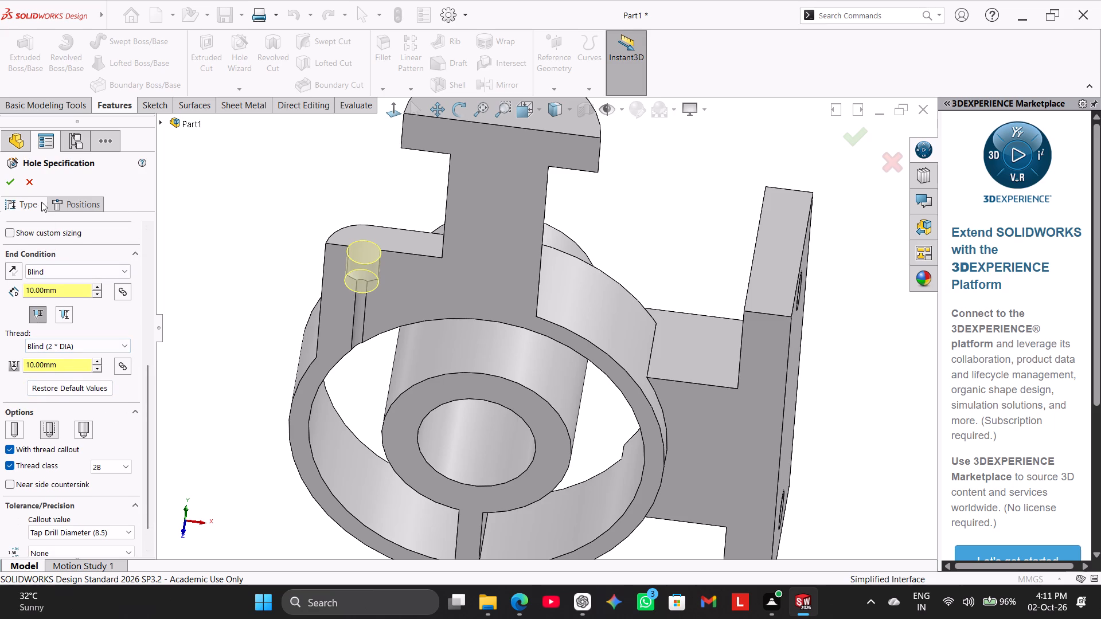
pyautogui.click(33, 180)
# Delete the M10 tapped hole feature from the small upper boss.
pyautogui.rightClick(86, 547)
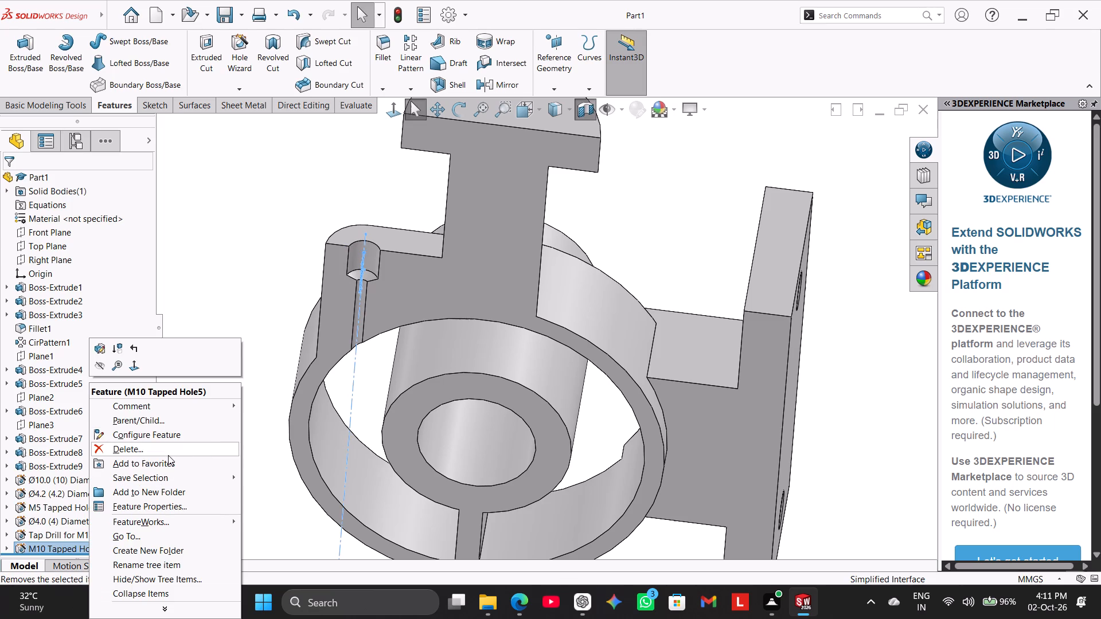
pyautogui.click(168, 455)
pyautogui.click(625, 218)
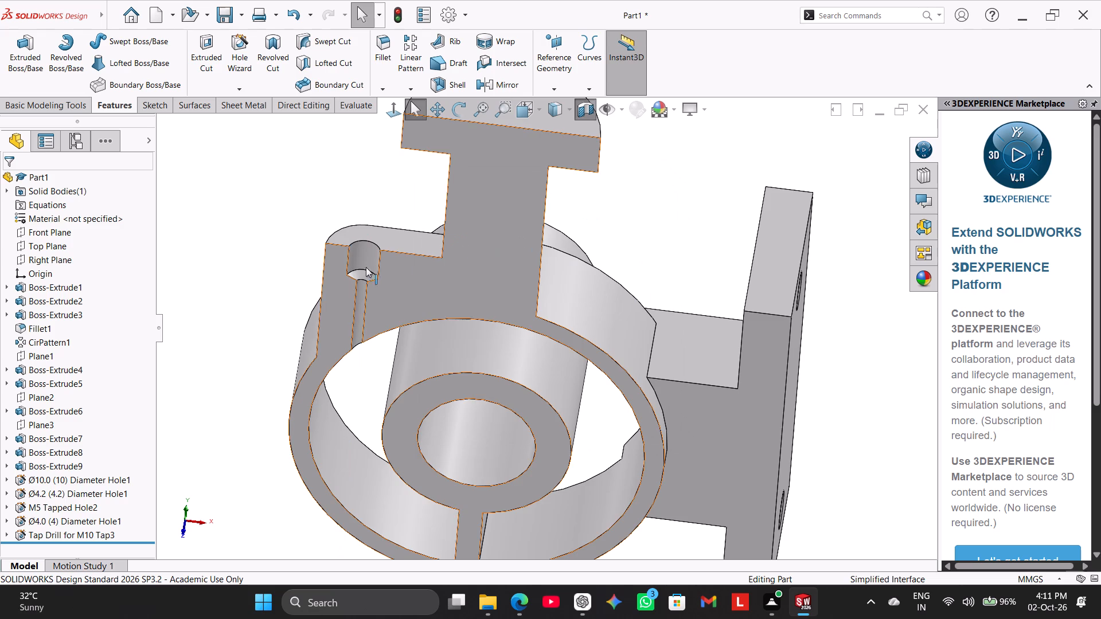
# Set up a new ISO M10 tapped hole with a 10 mm blind depth, a 10 mm thread depth and a cosmetic thread.
pyautogui.click(239, 56)
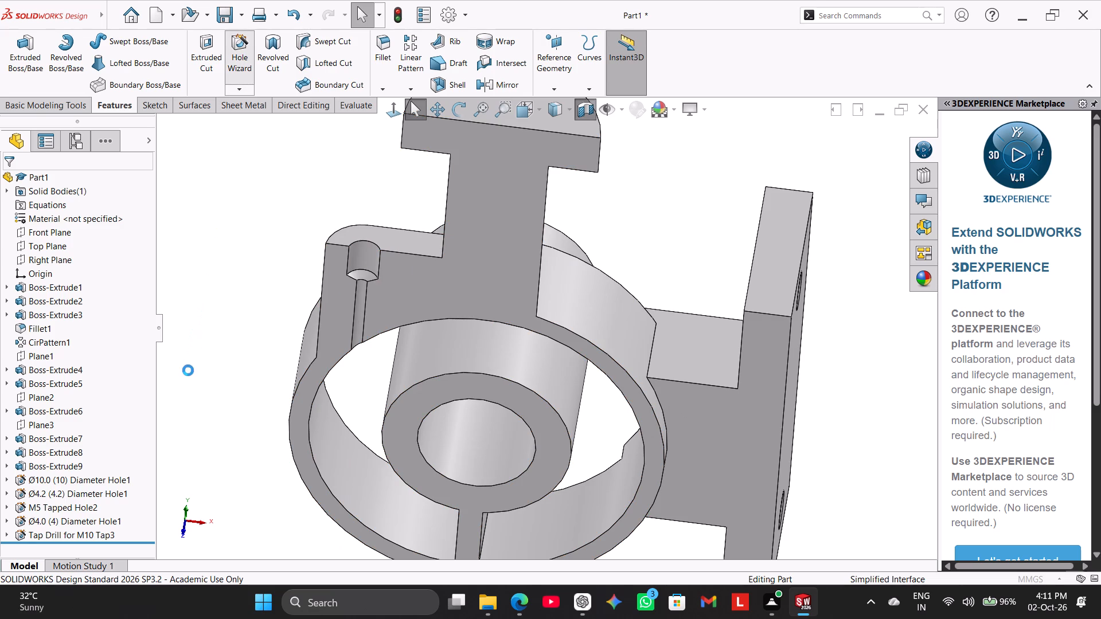
pyautogui.moveTo(146, 385); pyautogui.dragTo(158, 475)
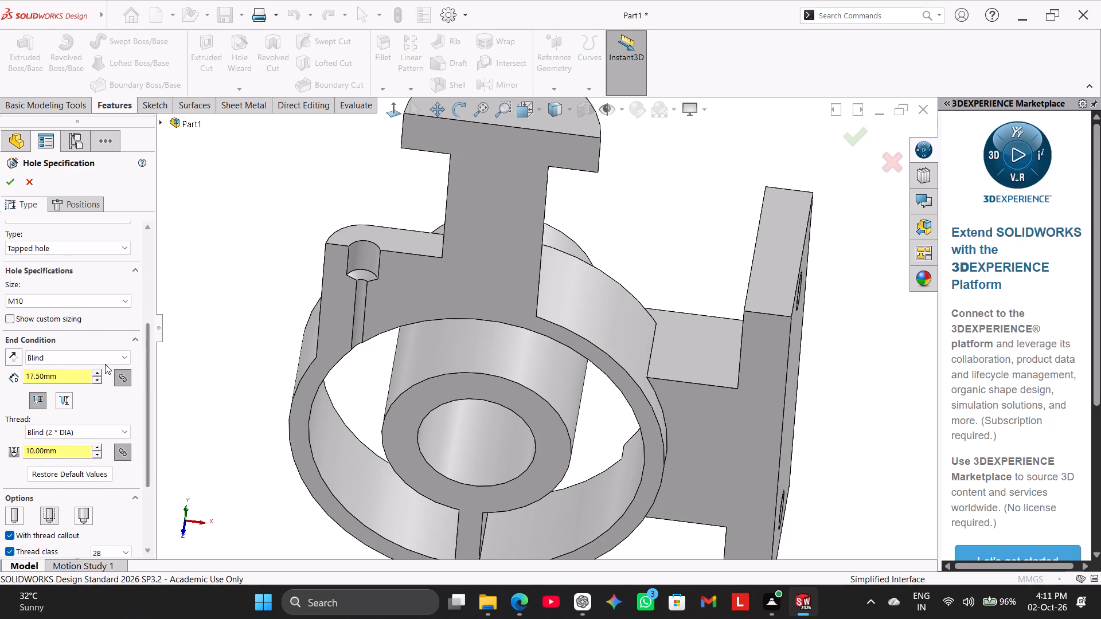
pyautogui.doubleClick(57, 375)
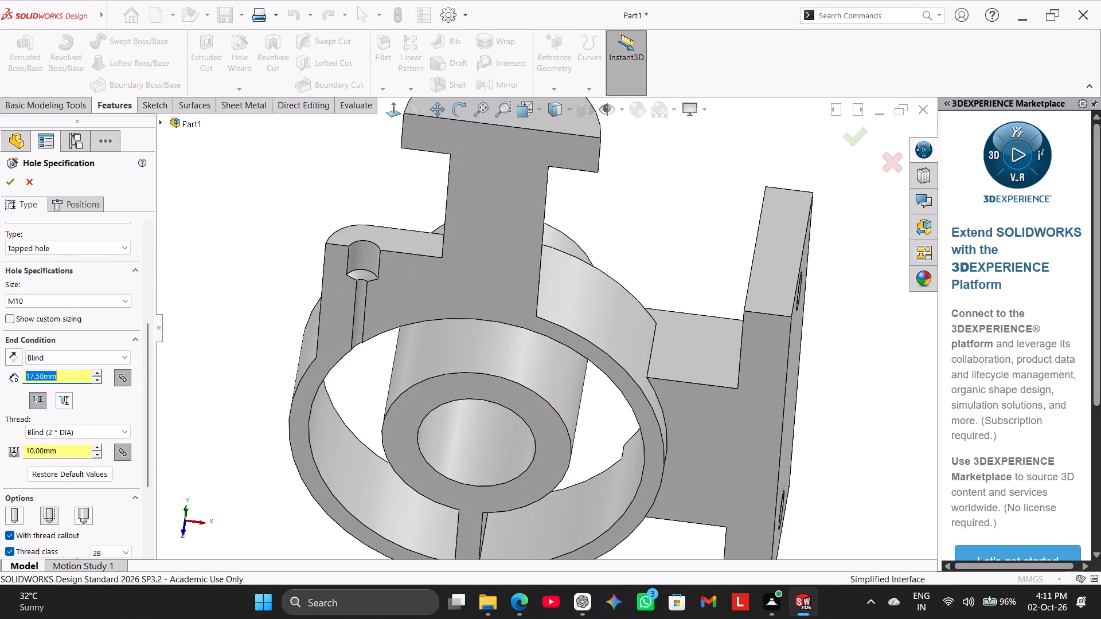
pyautogui.write('10')
pyautogui.press('Return')
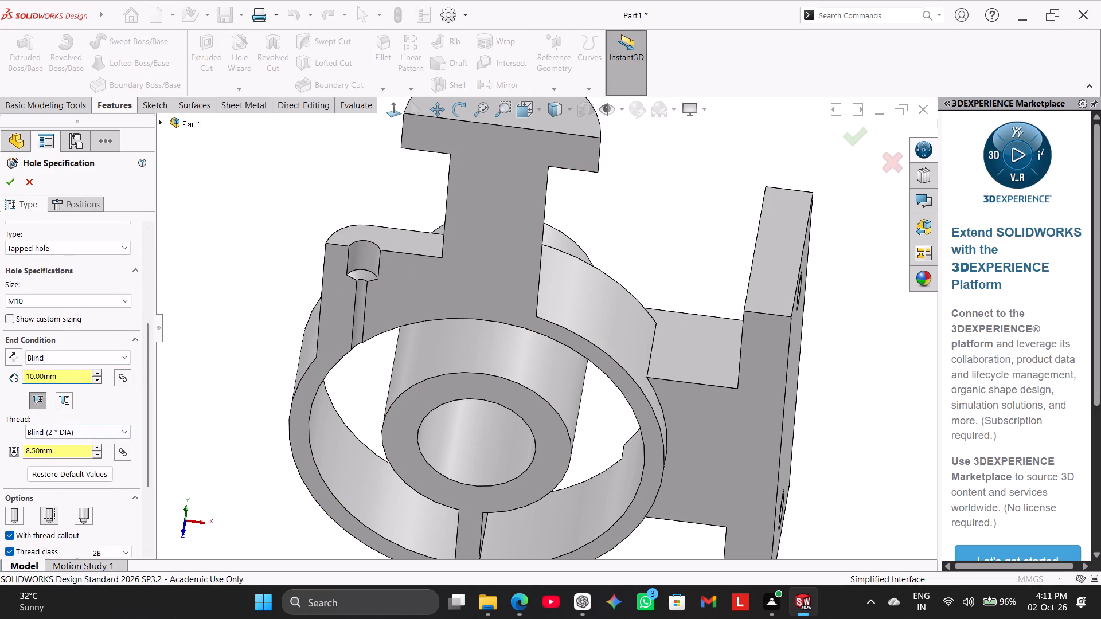
pyautogui.doubleClick(54, 452)
pyautogui.write('10')
pyautogui.press('Return')
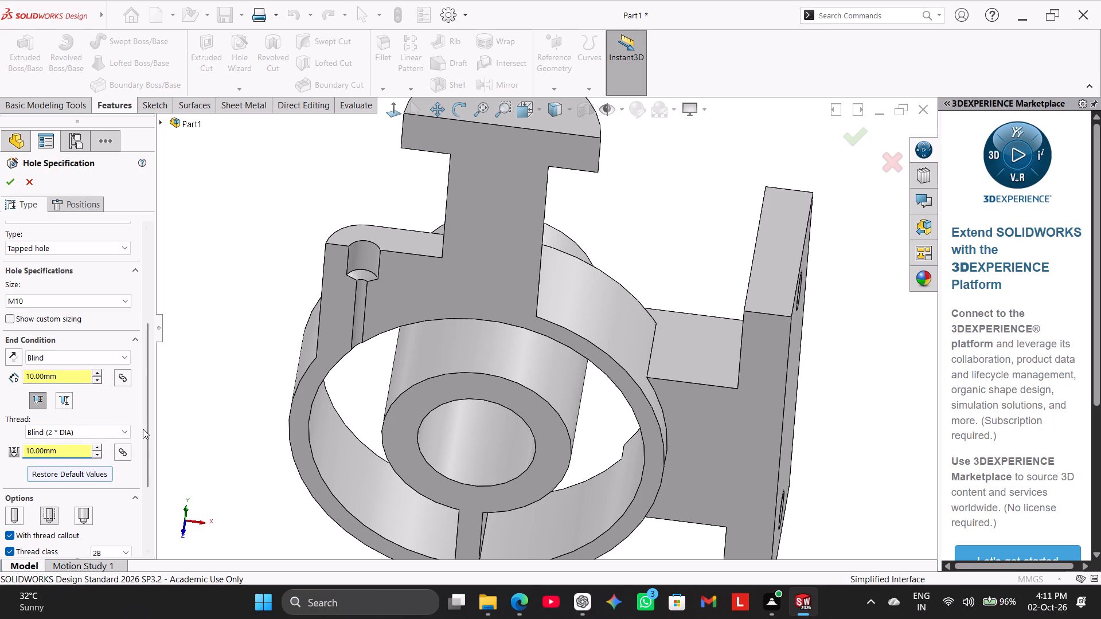
pyautogui.moveTo(143, 445); pyautogui.dragTo(147, 524)
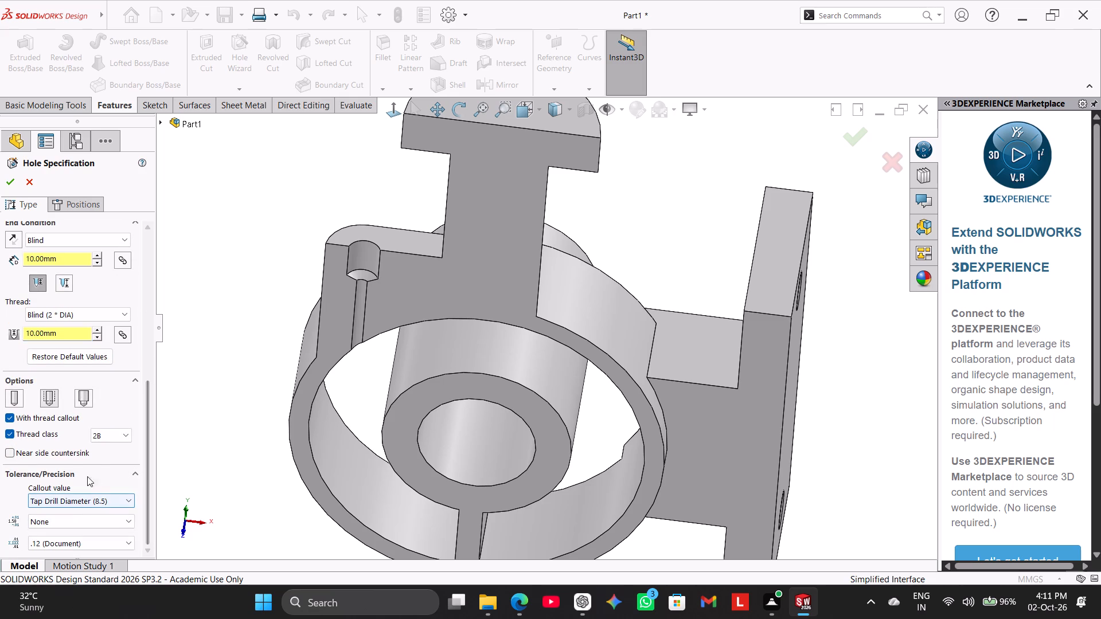
pyautogui.click(49, 397)
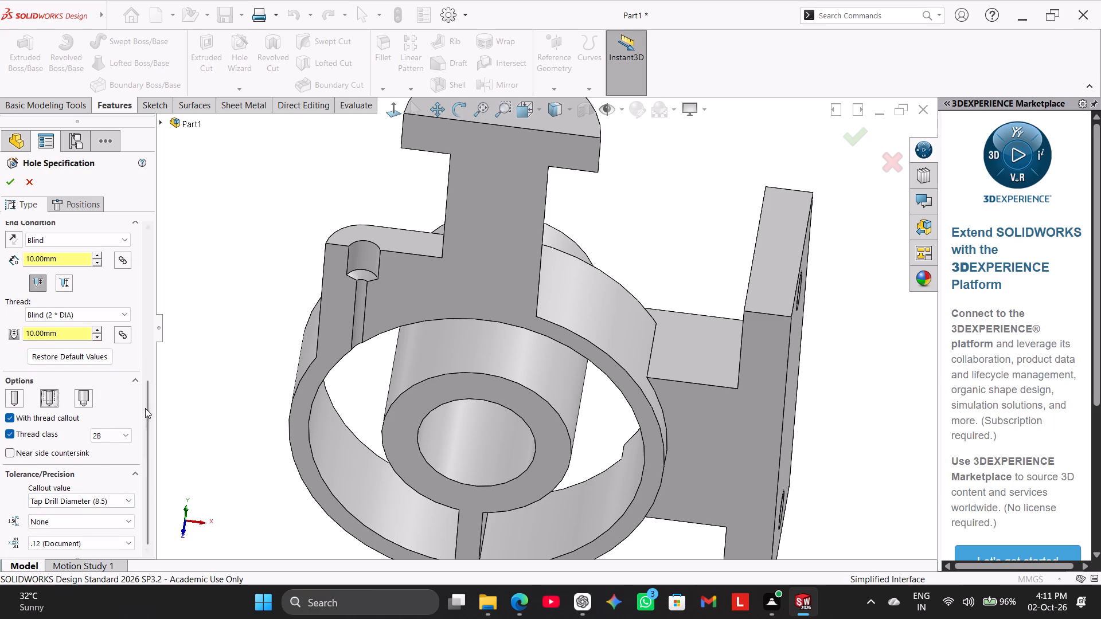
pyautogui.moveTo(148, 404); pyautogui.dragTo(173, 256)
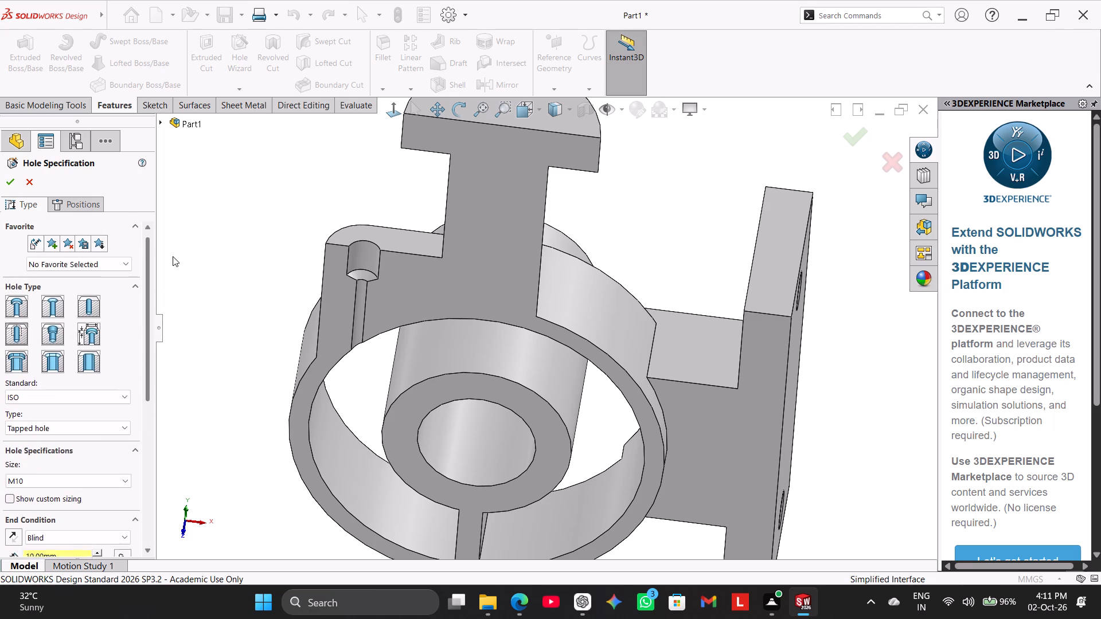
pyautogui.moveTo(173, 256); pyautogui.dragTo(179, 233)
# Position the M10 tapped hole on the small upper boss's top face, centred over the existing hole, and complete it.
pyautogui.click(82, 201)
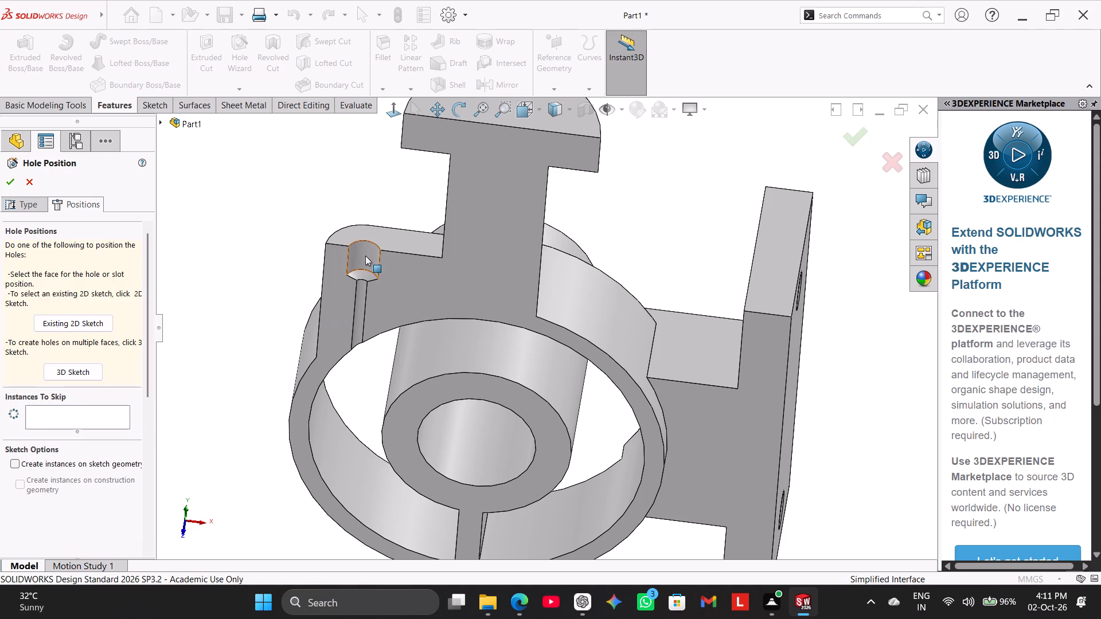
pyautogui.click(380, 238)
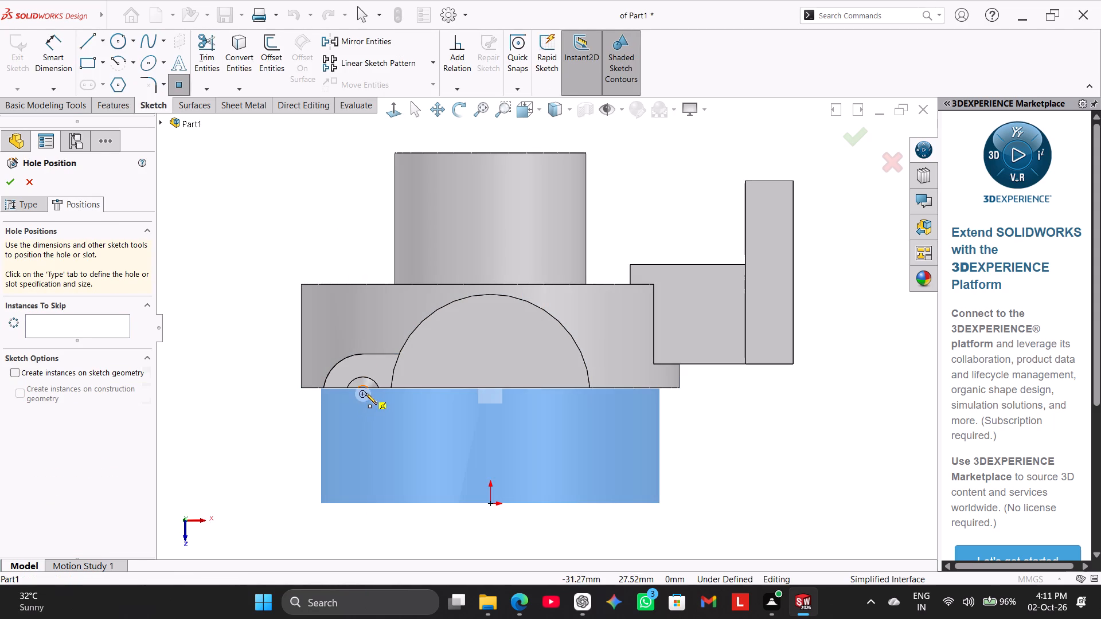
pyautogui.click(366, 393)
pyautogui.click(8, 182)
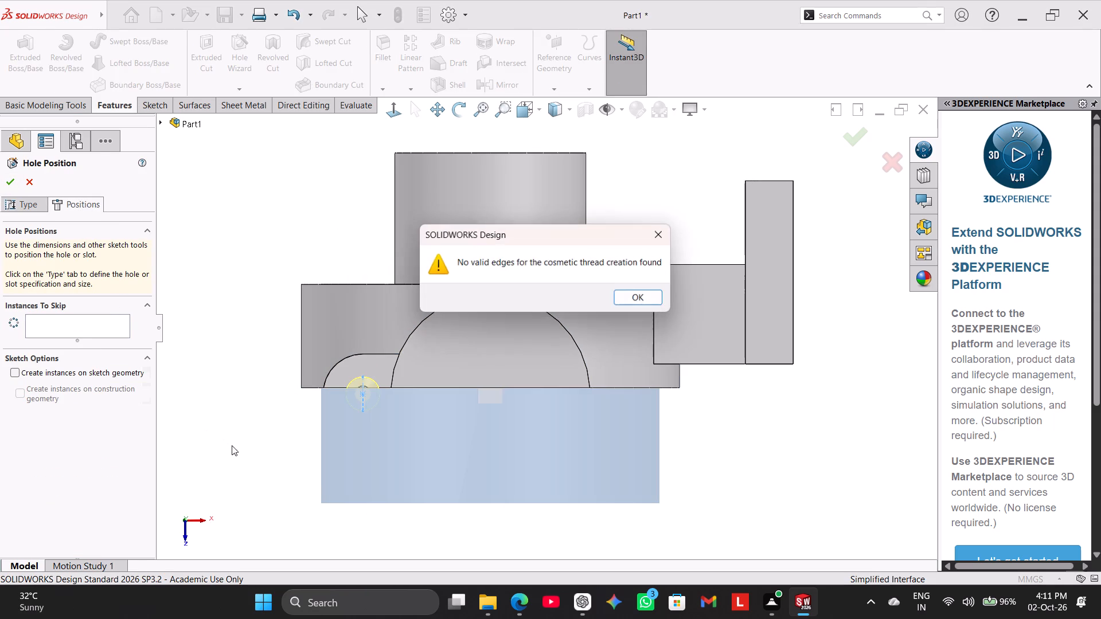
pyautogui.click(658, 302)
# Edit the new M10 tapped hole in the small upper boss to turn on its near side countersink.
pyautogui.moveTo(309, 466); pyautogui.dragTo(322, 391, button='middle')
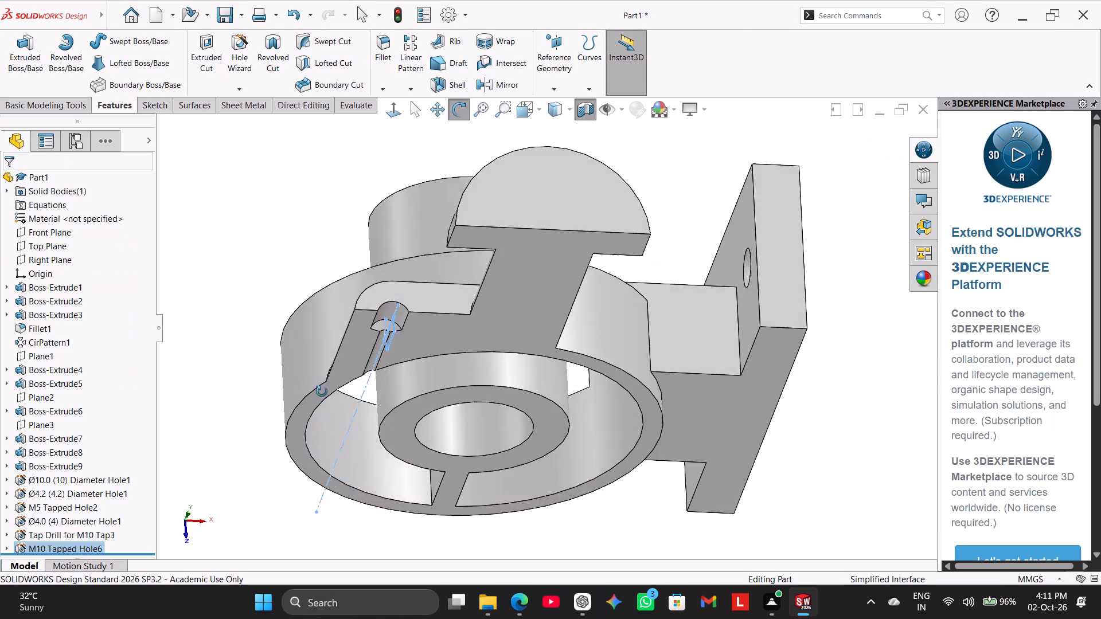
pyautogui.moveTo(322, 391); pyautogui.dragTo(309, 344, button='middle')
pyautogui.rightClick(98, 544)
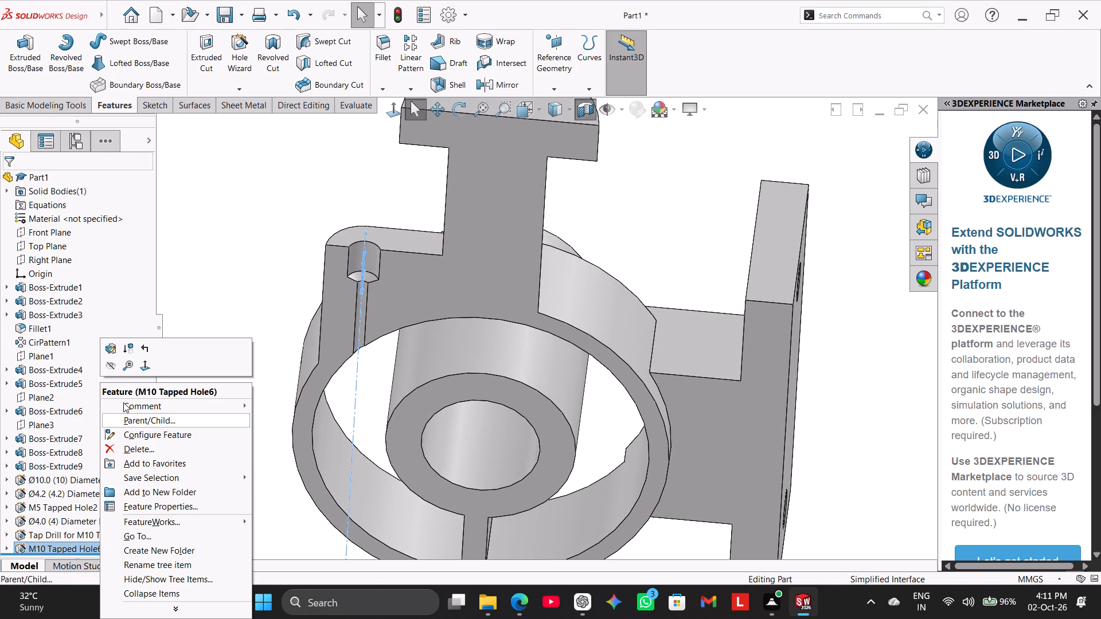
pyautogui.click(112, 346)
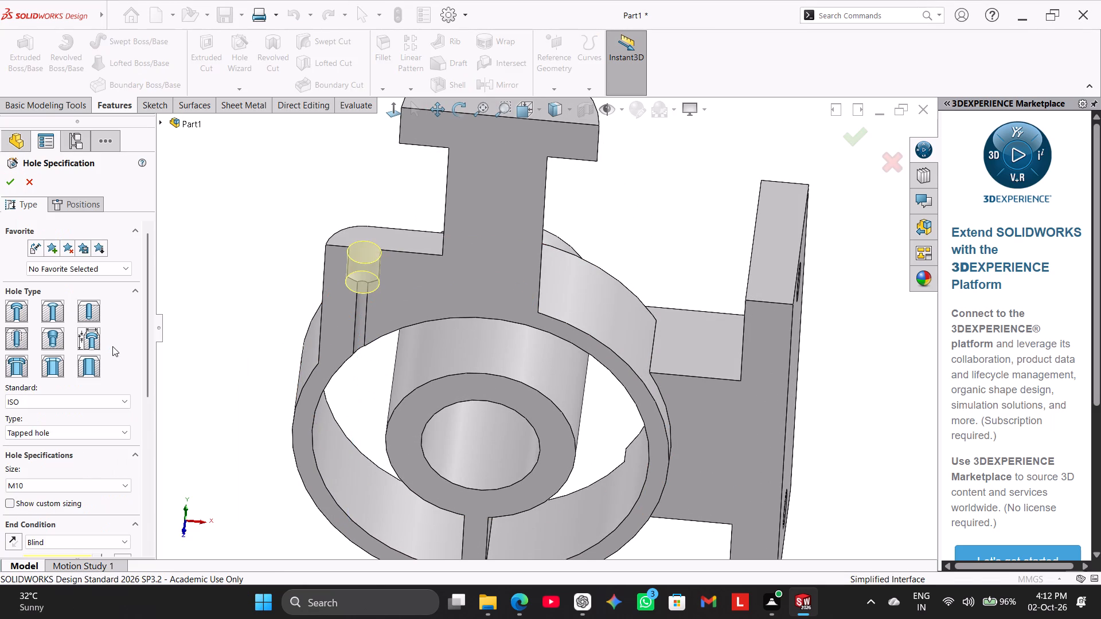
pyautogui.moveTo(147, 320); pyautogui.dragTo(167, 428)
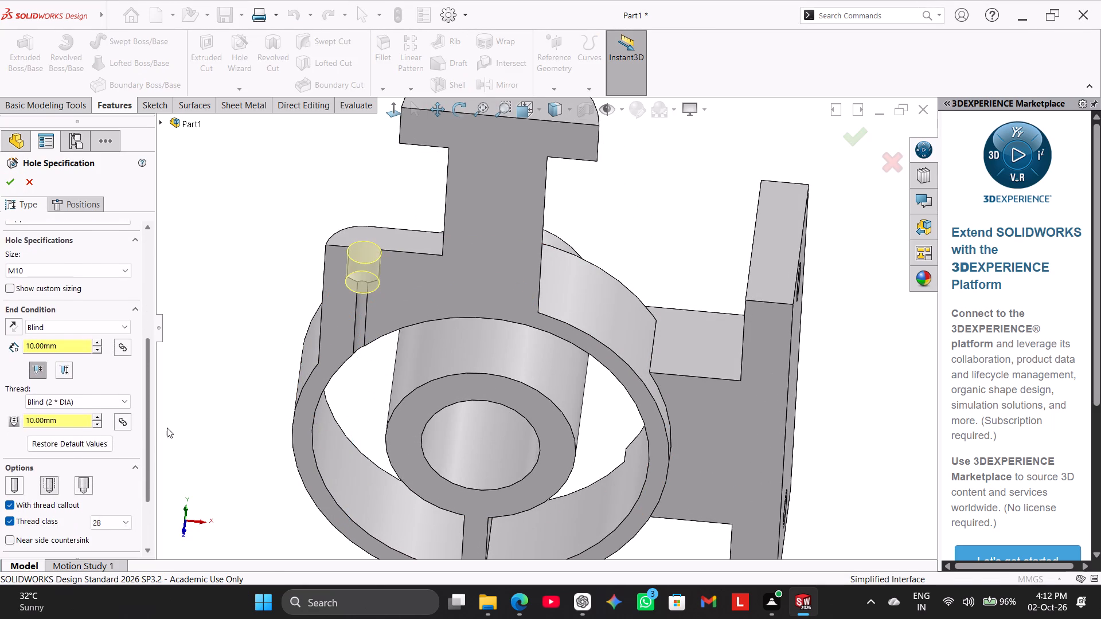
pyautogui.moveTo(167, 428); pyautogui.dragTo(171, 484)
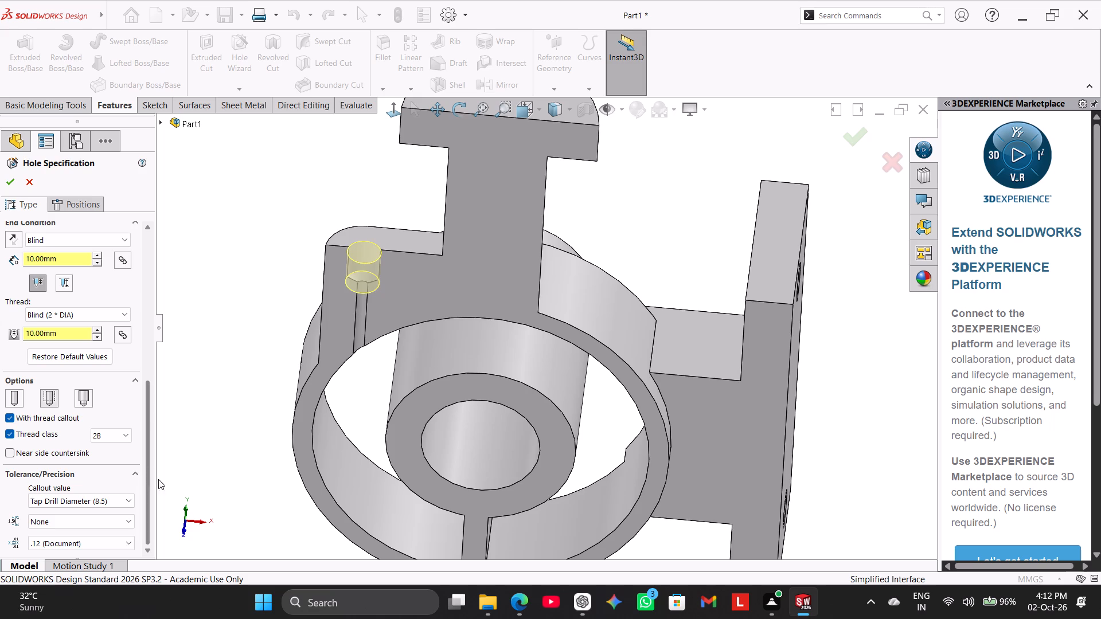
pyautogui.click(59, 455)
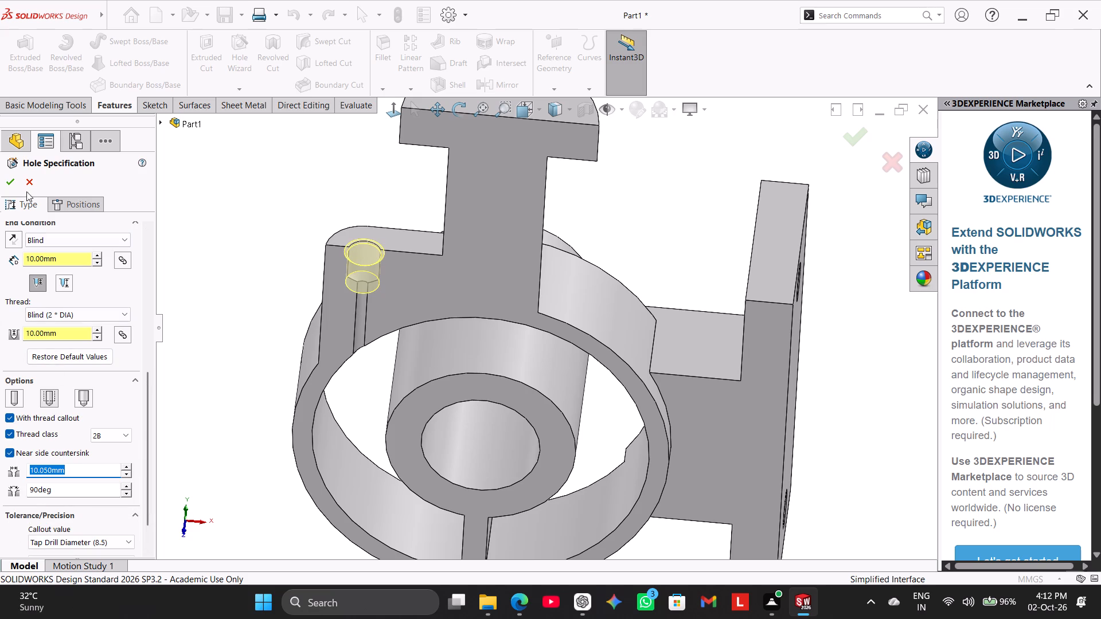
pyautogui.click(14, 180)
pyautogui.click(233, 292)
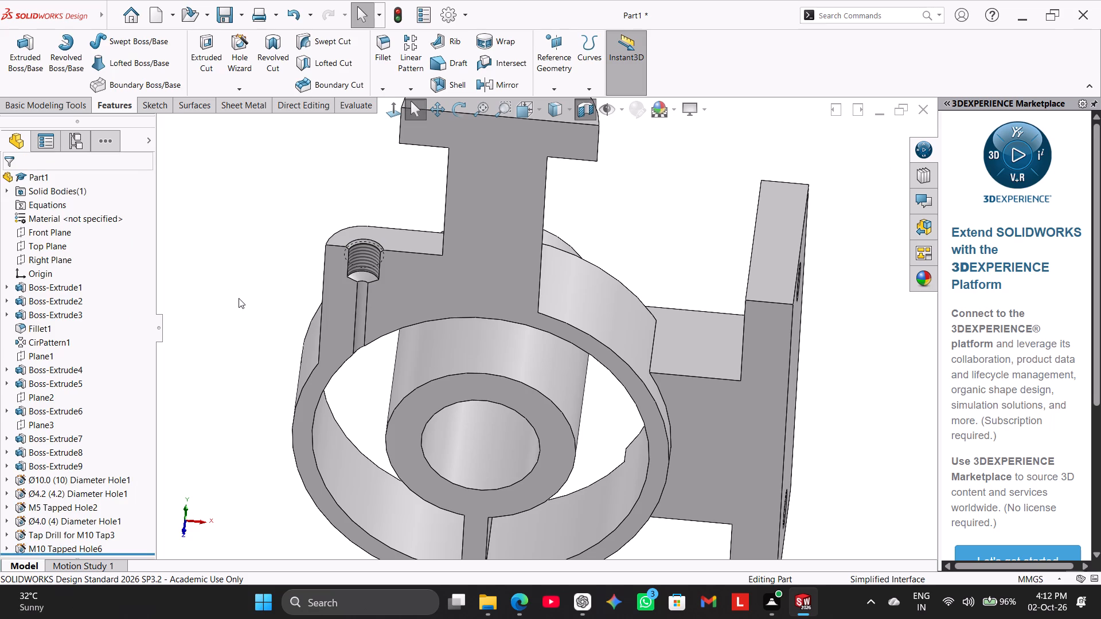
# Turn off the part's section view.
pyautogui.moveTo(241, 318); pyautogui.dragTo(365, 214, button='right')
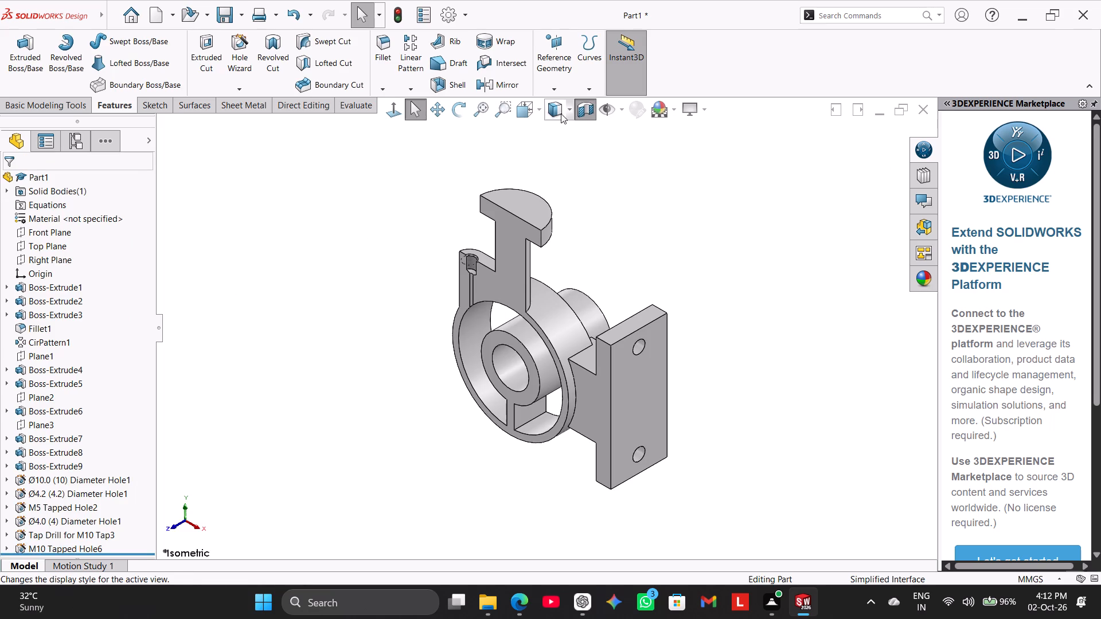
pyautogui.click(585, 110)
pyautogui.moveTo(290, 296); pyautogui.dragTo(569, 160, button='right')
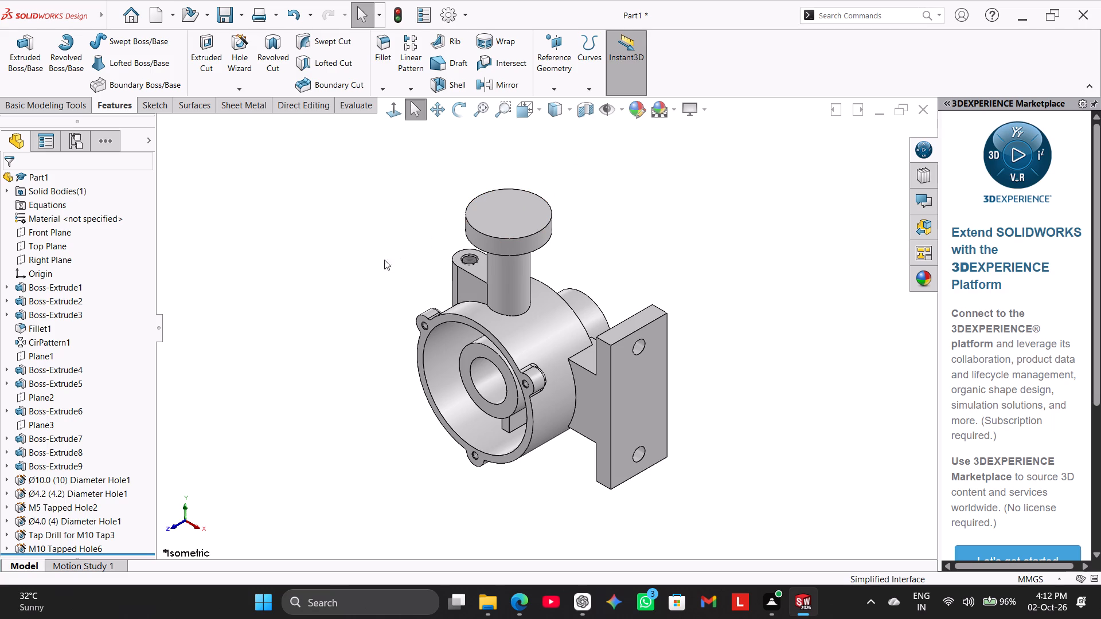
# Delete the M10 tap drill hole feature from the small upper boss, keeping the M10 tapped hole.
pyautogui.rightClick(73, 530)
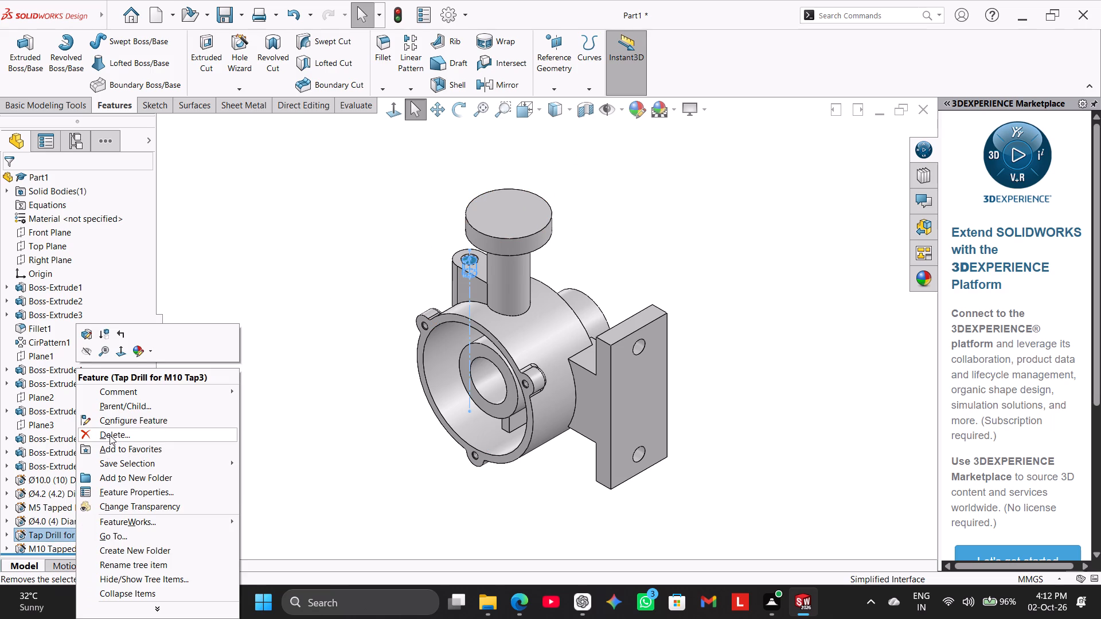
pyautogui.click(374, 439)
pyautogui.rightClick(106, 532)
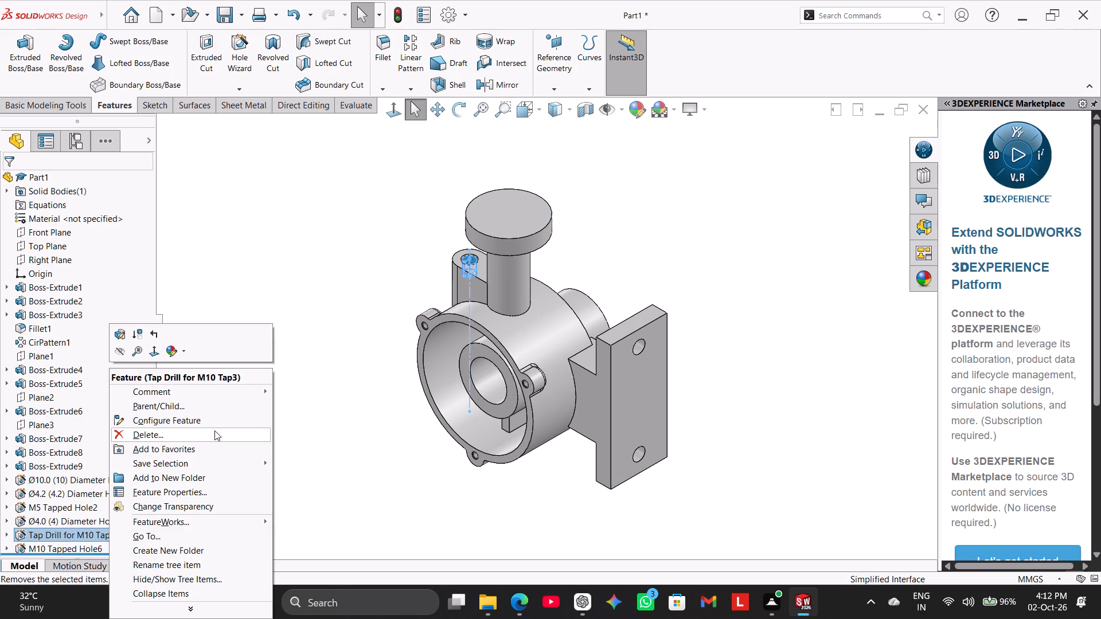
pyautogui.click(214, 430)
pyautogui.click(636, 222)
pyautogui.click(346, 373)
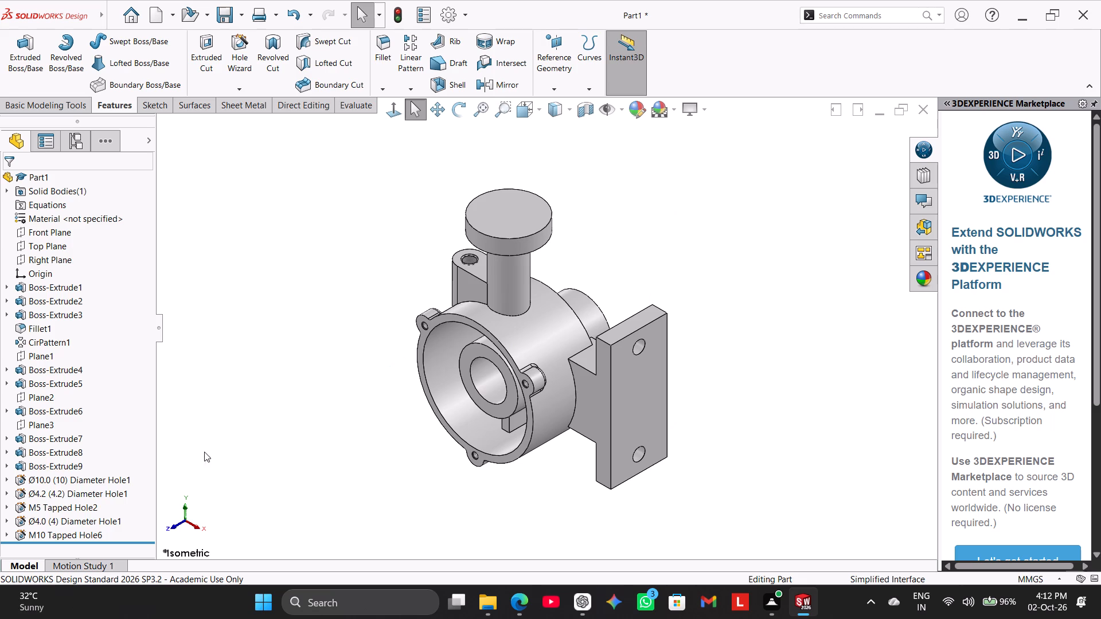
# Edit the M10 tapped hole in the small upper boss to turn off its near side countersink.
pyautogui.rightClick(93, 534)
pyautogui.click(107, 338)
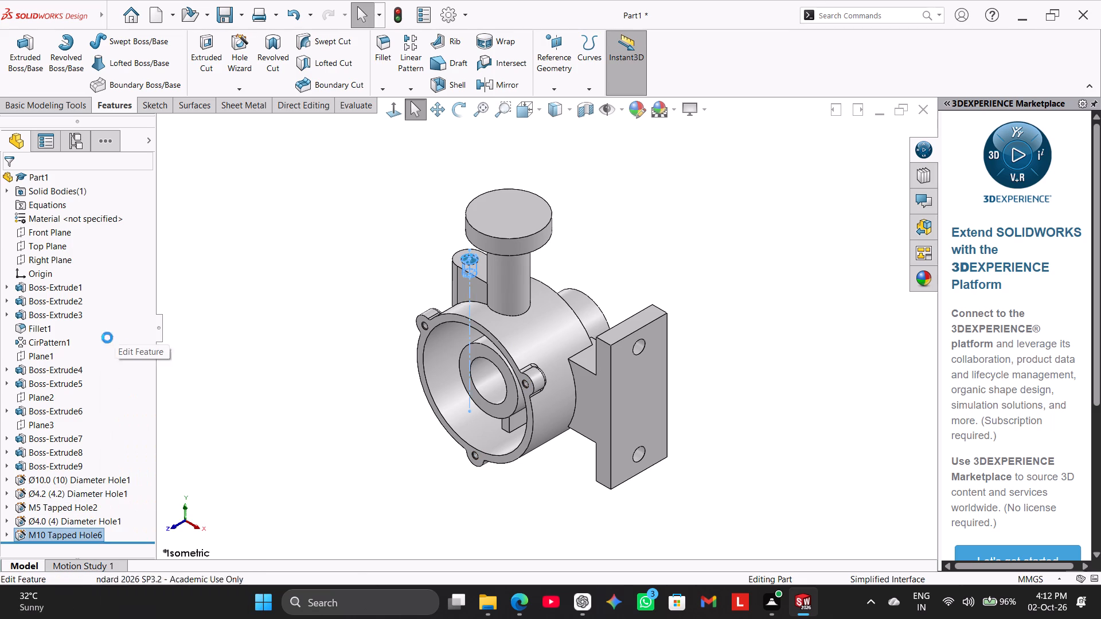
pyautogui.moveTo(146, 339); pyautogui.dragTo(178, 530)
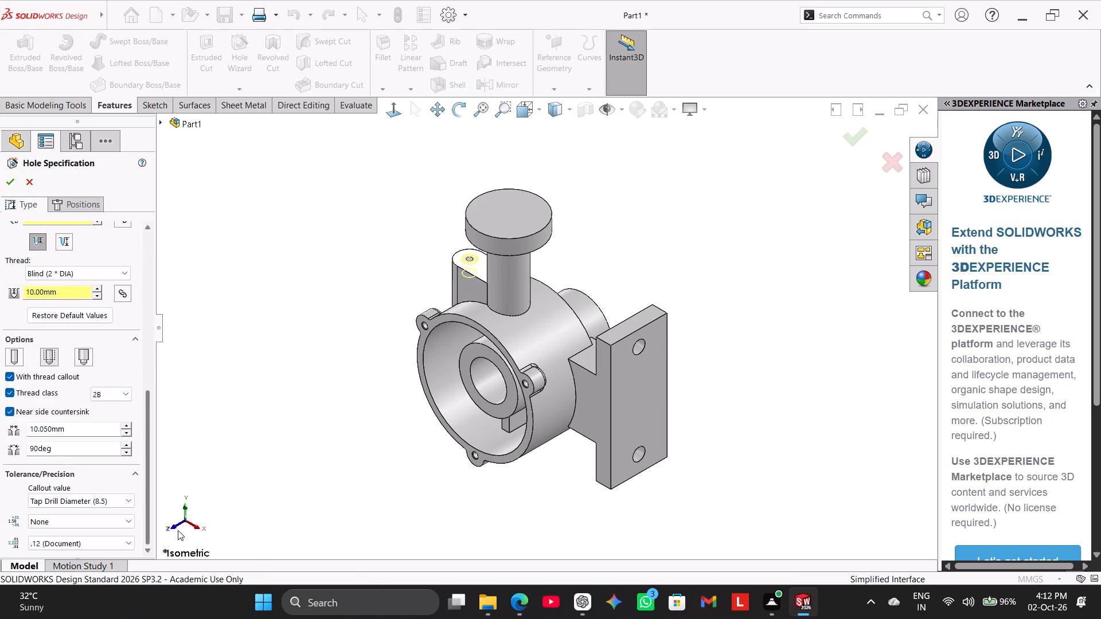
pyautogui.moveTo(178, 530); pyautogui.dragTo(172, 530)
pyautogui.click(10, 410)
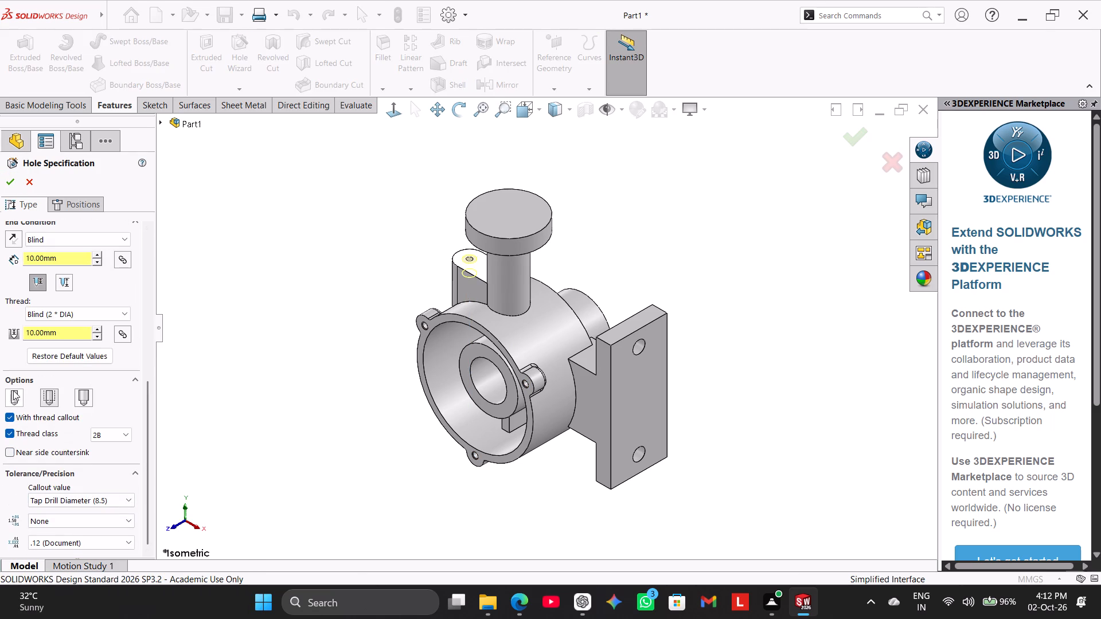
pyautogui.click(11, 183)
pyautogui.moveTo(276, 272); pyautogui.dragTo(283, 280)
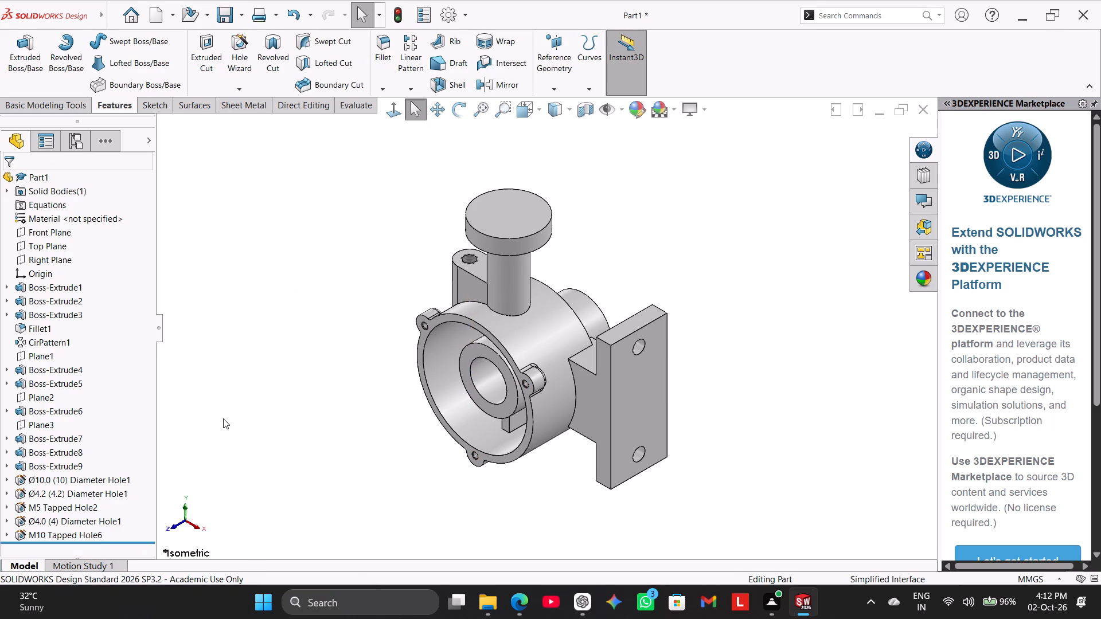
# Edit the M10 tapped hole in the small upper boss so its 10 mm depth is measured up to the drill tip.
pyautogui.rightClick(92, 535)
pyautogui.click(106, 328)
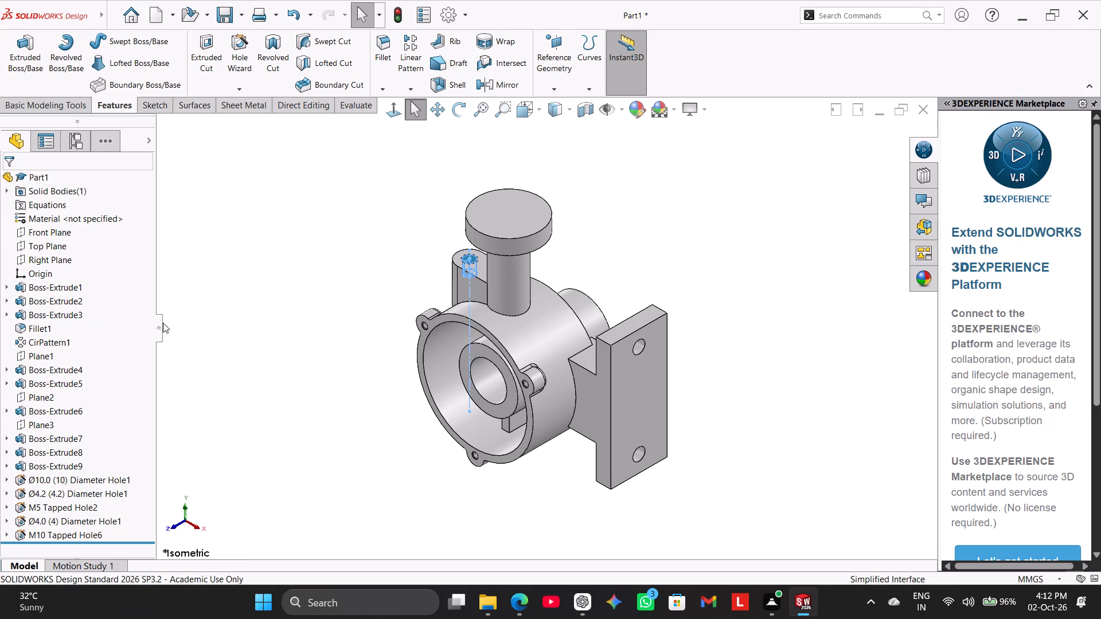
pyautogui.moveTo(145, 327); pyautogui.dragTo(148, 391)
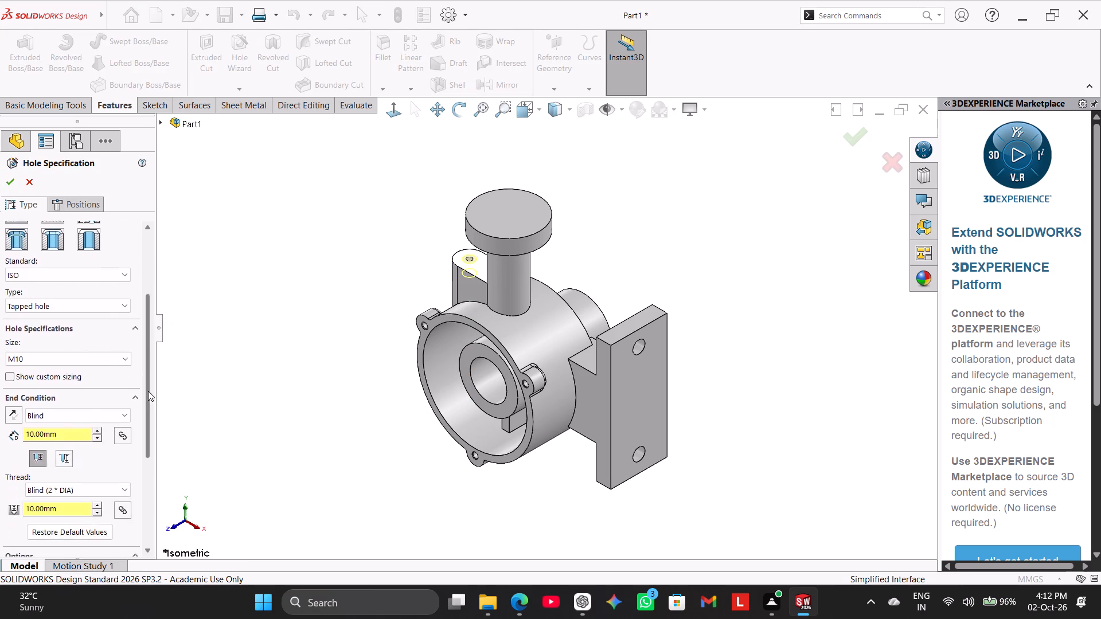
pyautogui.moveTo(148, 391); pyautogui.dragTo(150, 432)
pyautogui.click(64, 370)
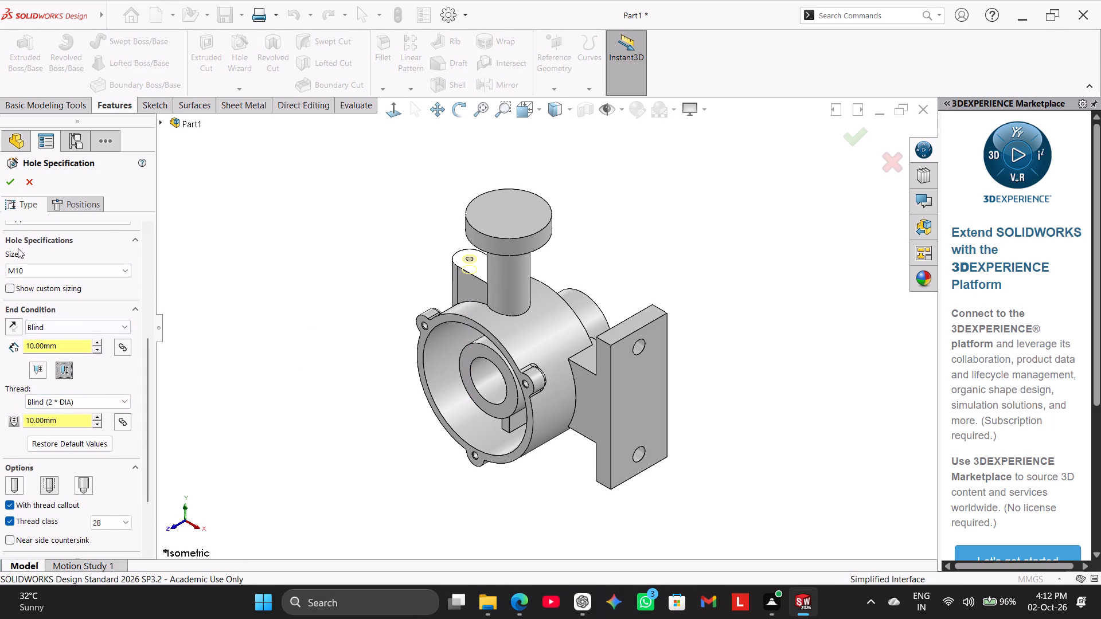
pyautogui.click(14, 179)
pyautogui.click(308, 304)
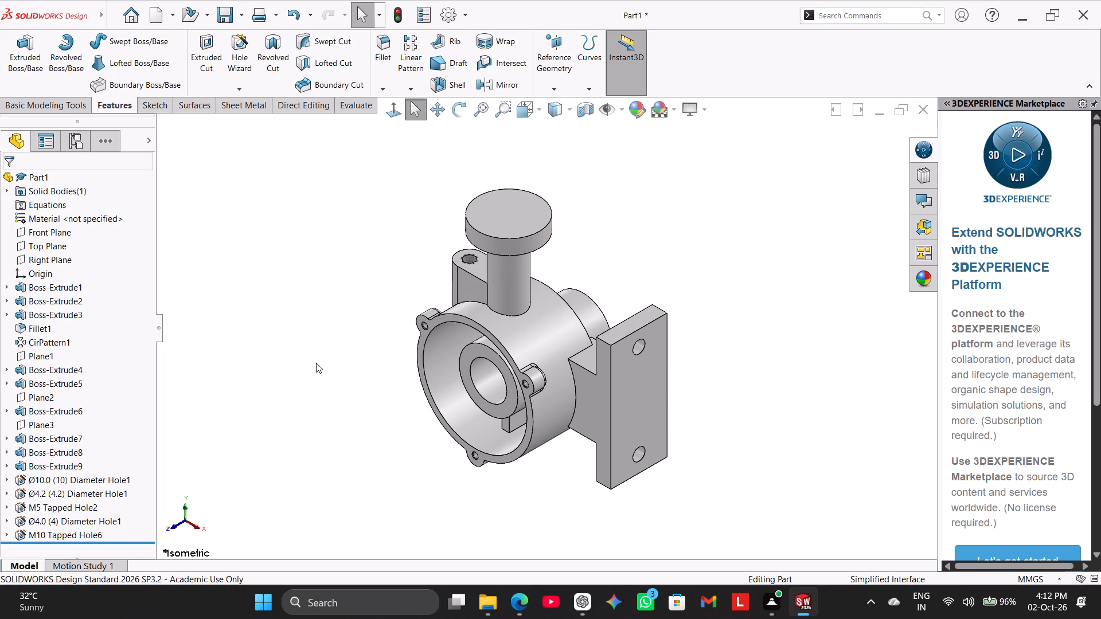
# Review the M10 tapped hole's depth, thread, option and tolerance settings, toggling the thread class off and back on.
pyautogui.moveTo(321, 369); pyautogui.dragTo(348, 417, button='middle')
pyautogui.rightClick(83, 535)
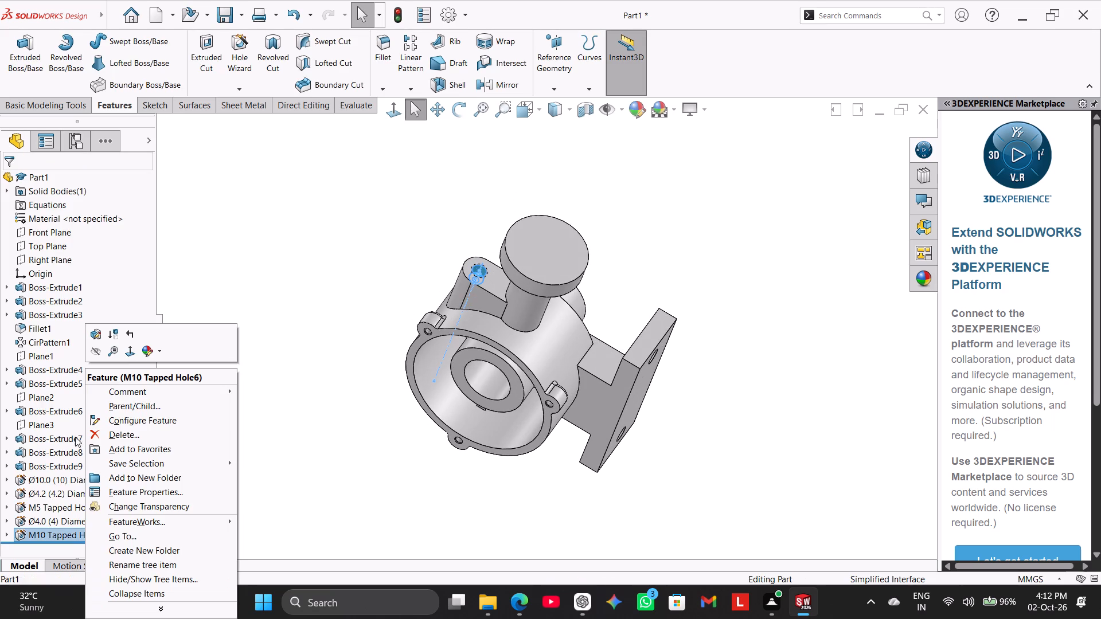
pyautogui.click(95, 335)
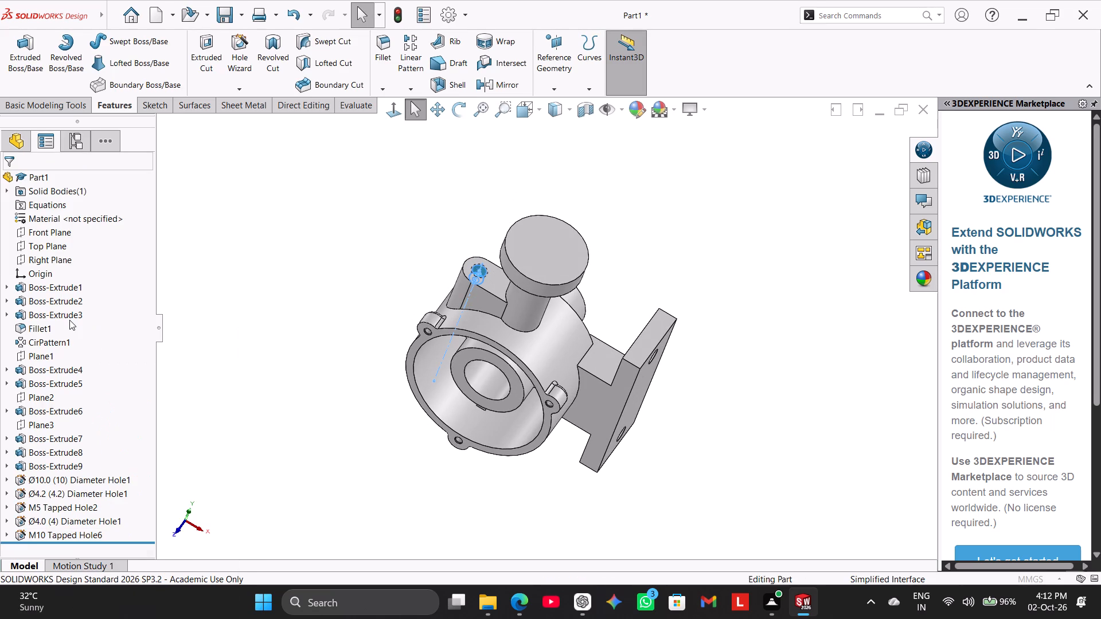
pyautogui.moveTo(147, 350); pyautogui.dragTo(165, 419)
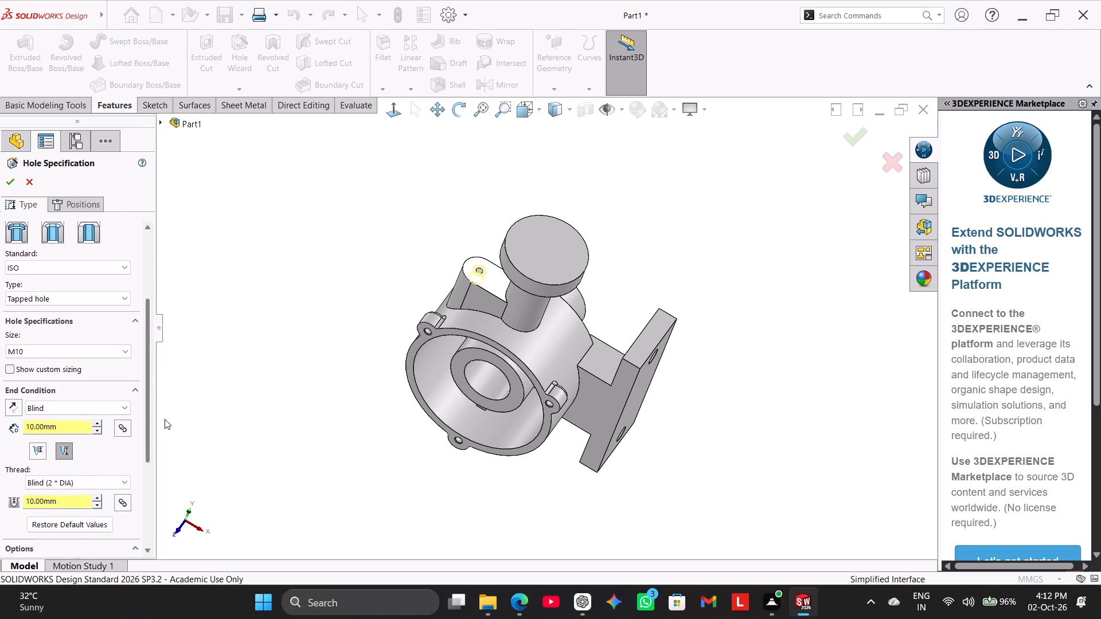
pyautogui.moveTo(165, 419); pyautogui.dragTo(174, 469)
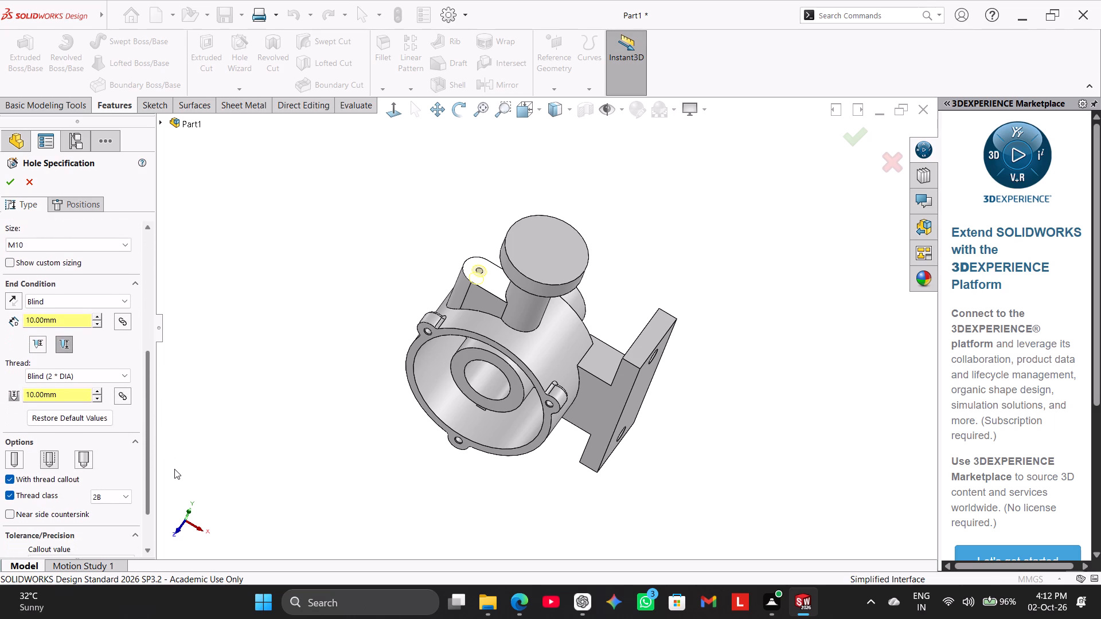
pyautogui.moveTo(174, 469); pyautogui.dragTo(180, 476)
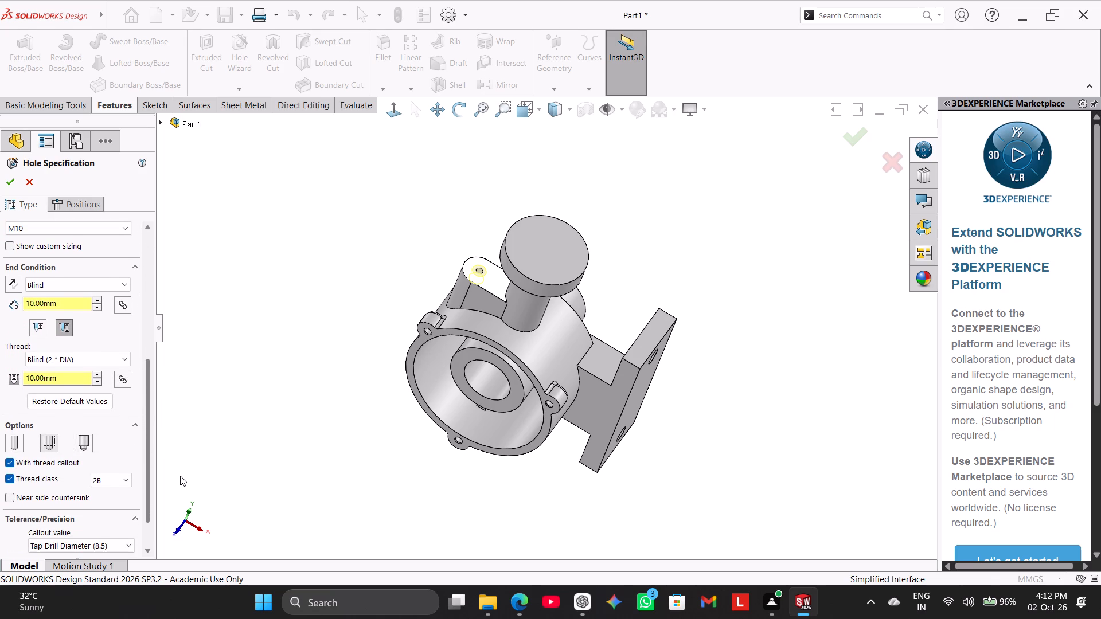
pyautogui.moveTo(180, 476); pyautogui.dragTo(180, 480)
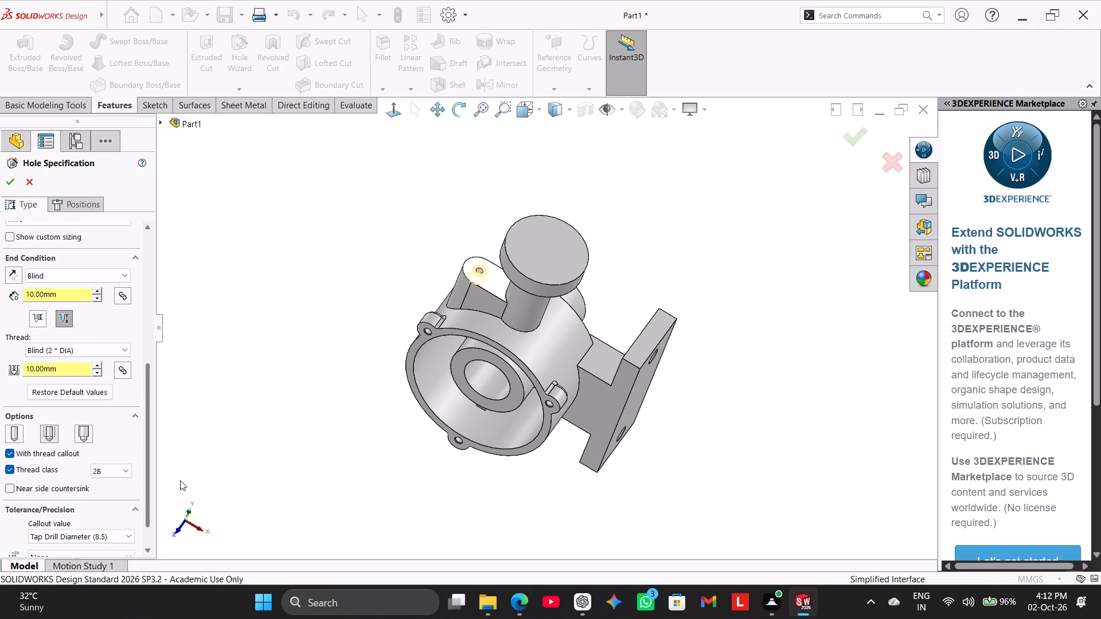
pyautogui.moveTo(180, 480); pyautogui.dragTo(178, 479)
pyautogui.moveTo(153, 430); pyautogui.dragTo(154, 446)
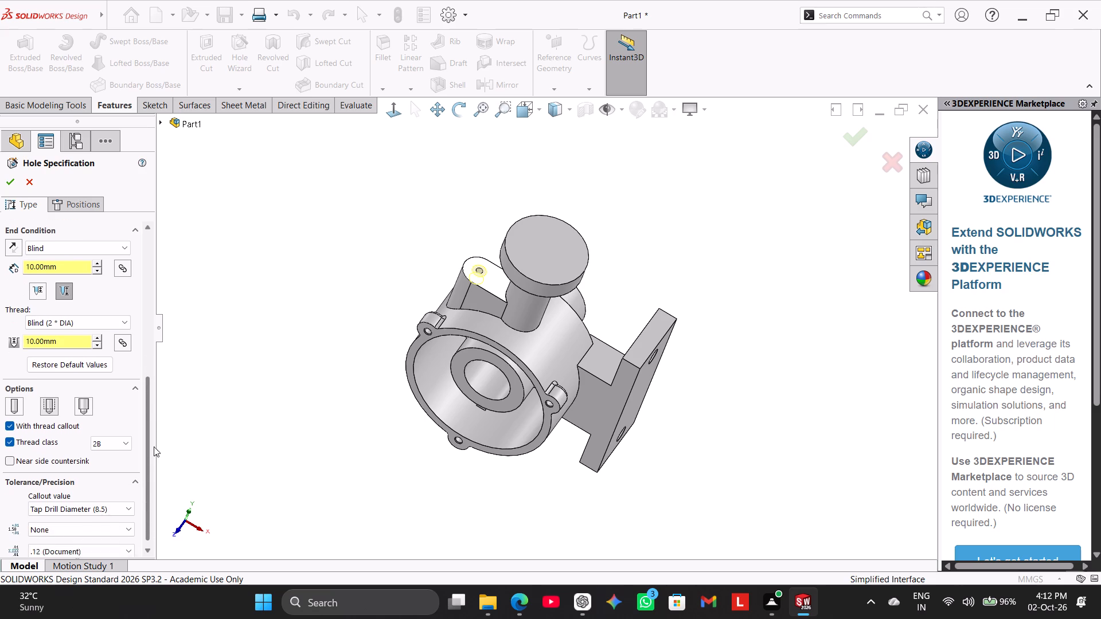
pyautogui.moveTo(154, 446); pyautogui.dragTo(158, 473)
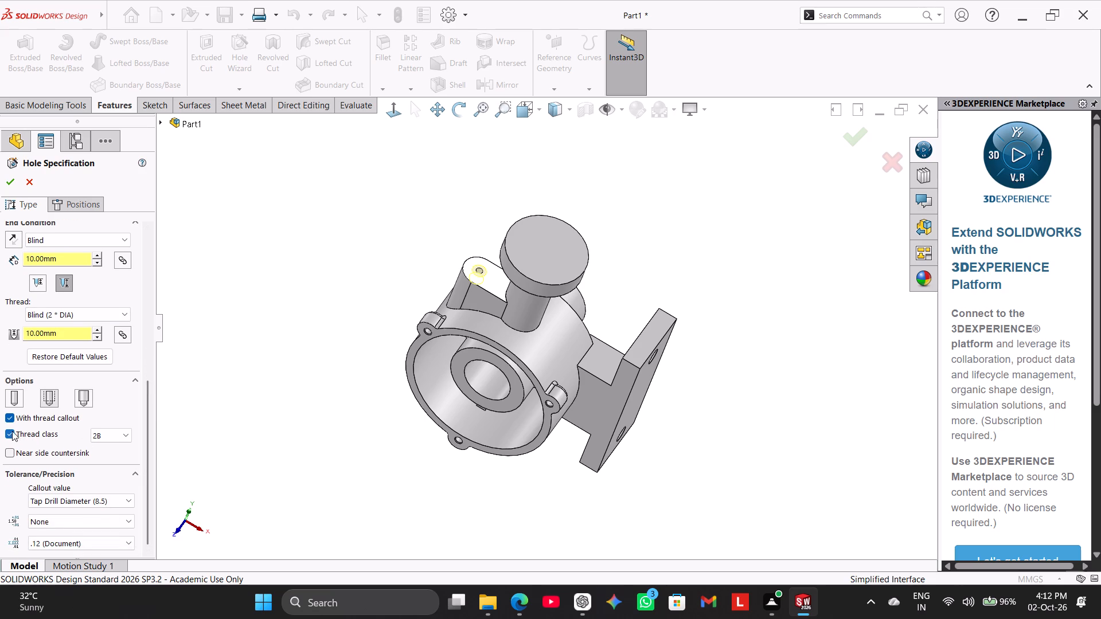
pyautogui.click(10, 431)
pyautogui.click(10, 431)
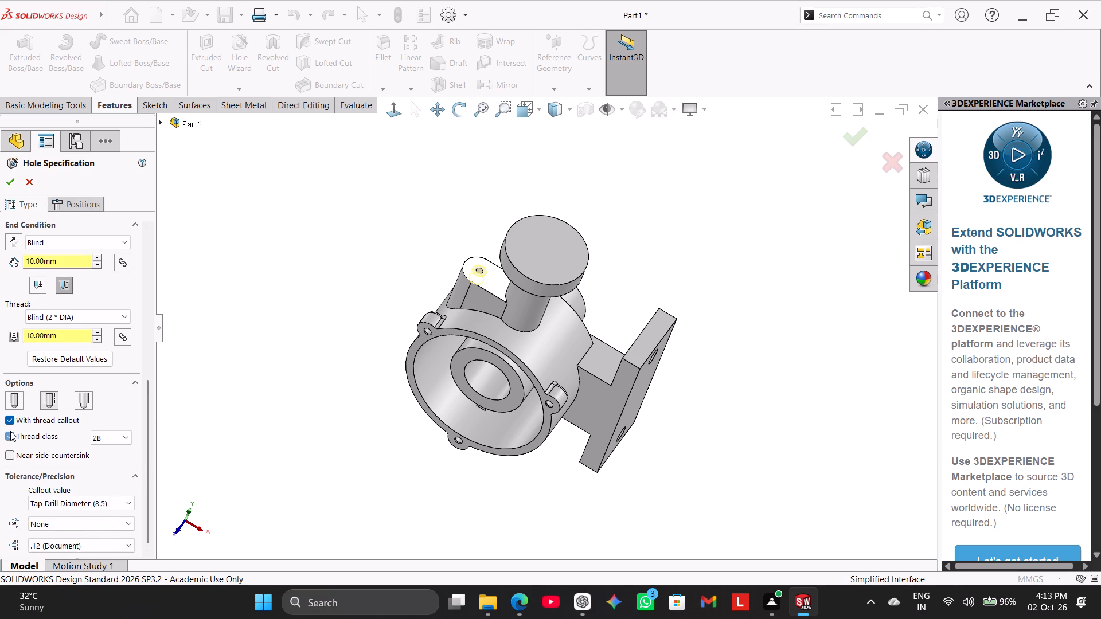
pyautogui.click(16, 184)
# Preview a section through the small upper boss parallel to the Front Plane to examine the M10 tapped hole's bottom.
pyautogui.click(592, 105)
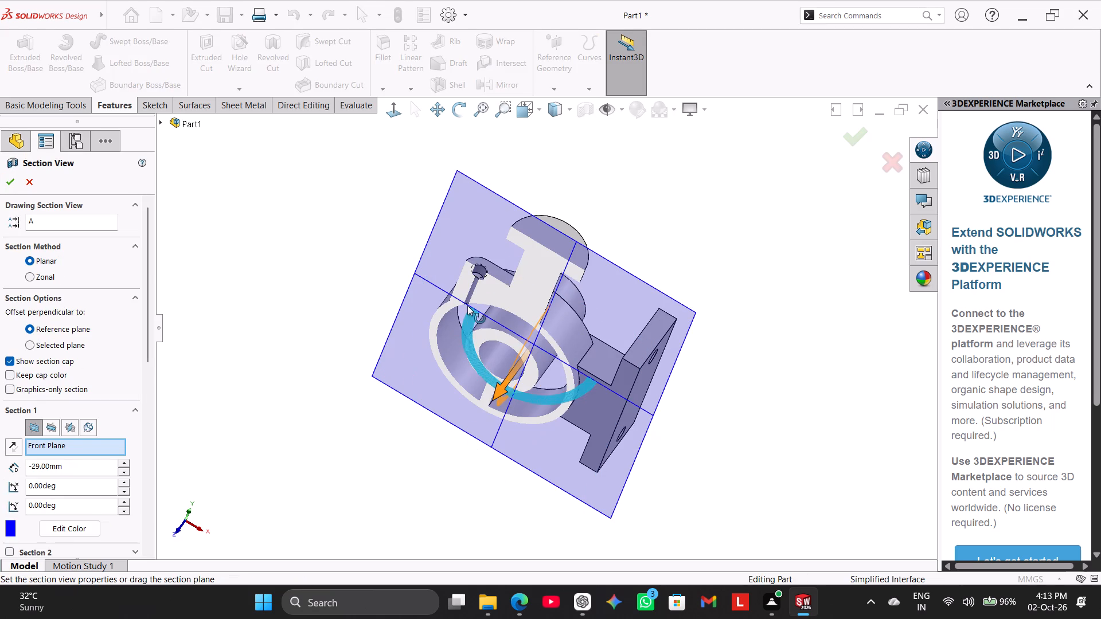
pyautogui.moveTo(413, 437); pyautogui.dragTo(439, 342, button='middle')
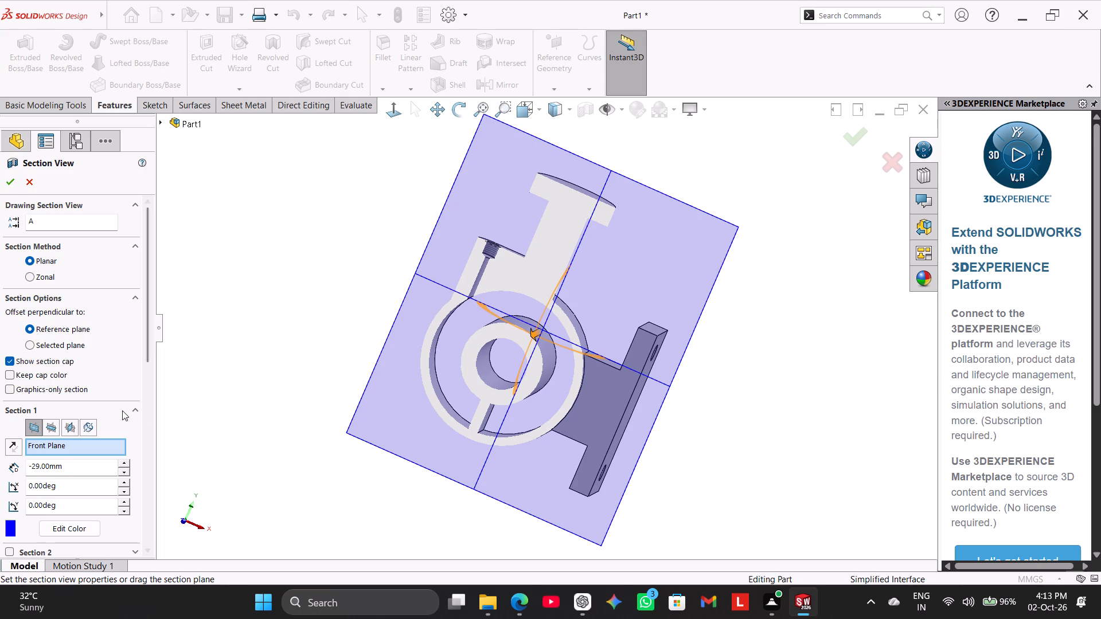
pyautogui.moveTo(147, 342); pyautogui.dragTo(159, 434)
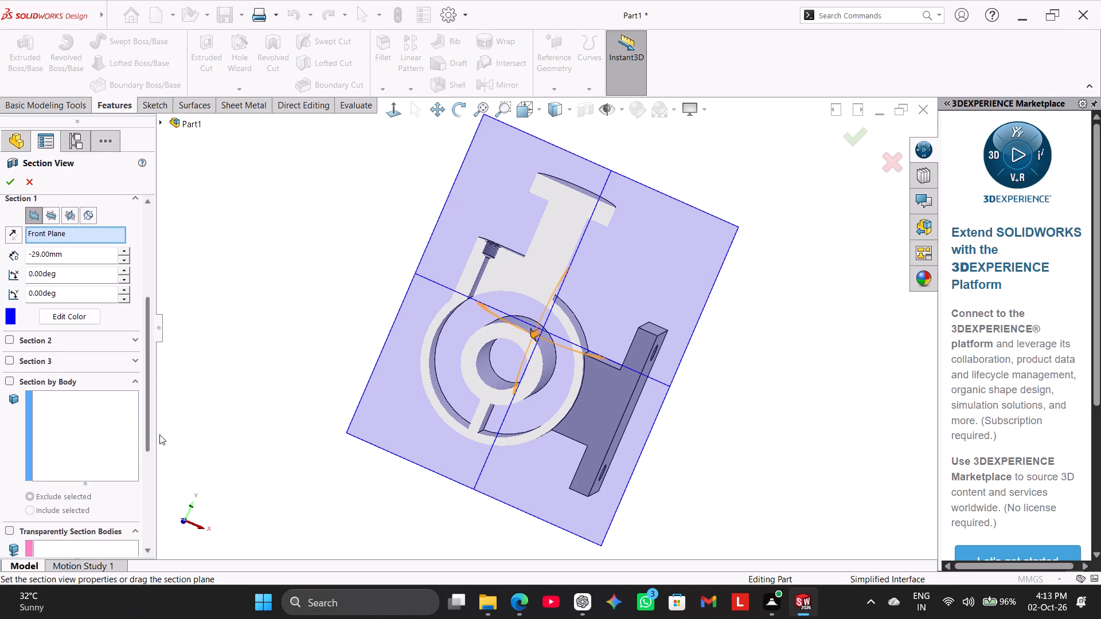
pyautogui.moveTo(159, 434); pyautogui.dragTo(149, 307)
pyautogui.click(29, 183)
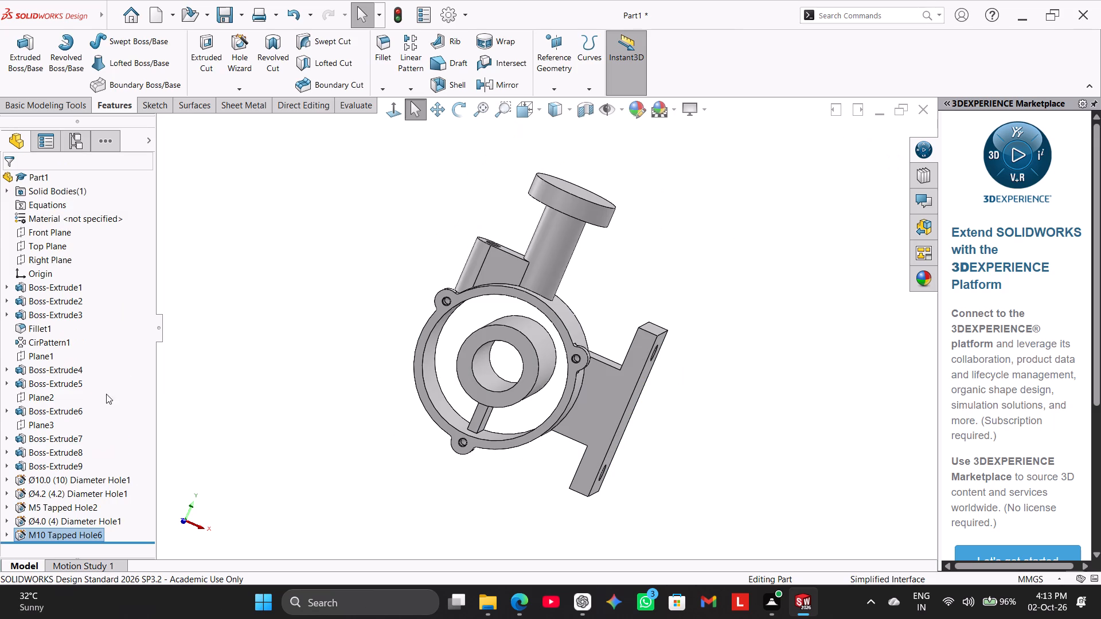
# Edit the M10 tapped hole so its 10 mm depth is measured up to the shoulder instead of the tip.
pyautogui.rightClick(78, 536)
pyautogui.click(93, 337)
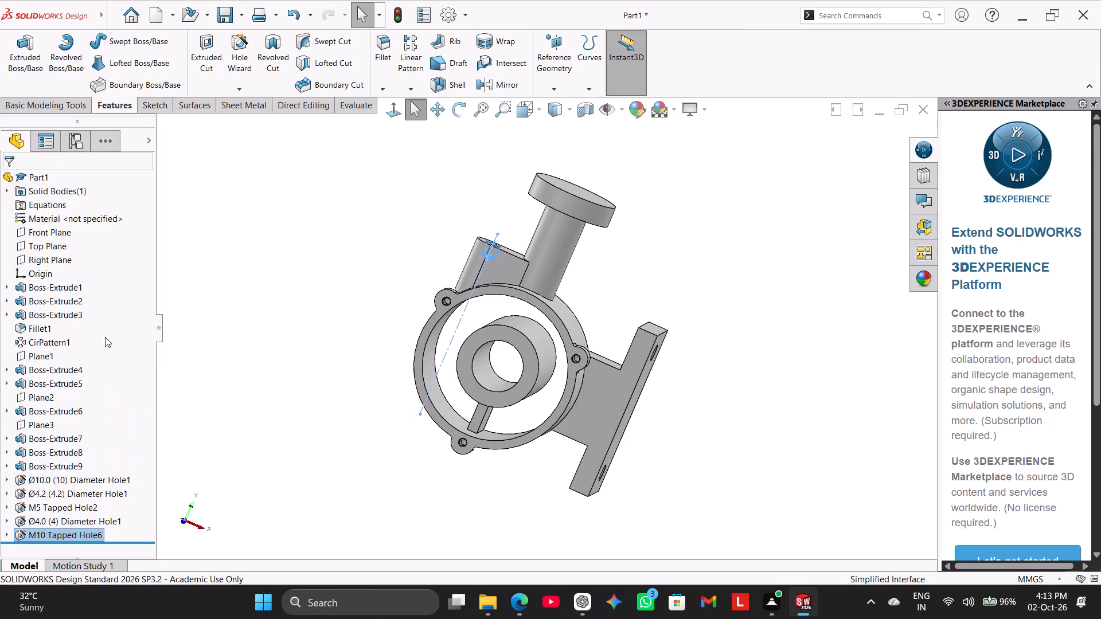
pyautogui.moveTo(150, 367); pyautogui.dragTo(167, 464)
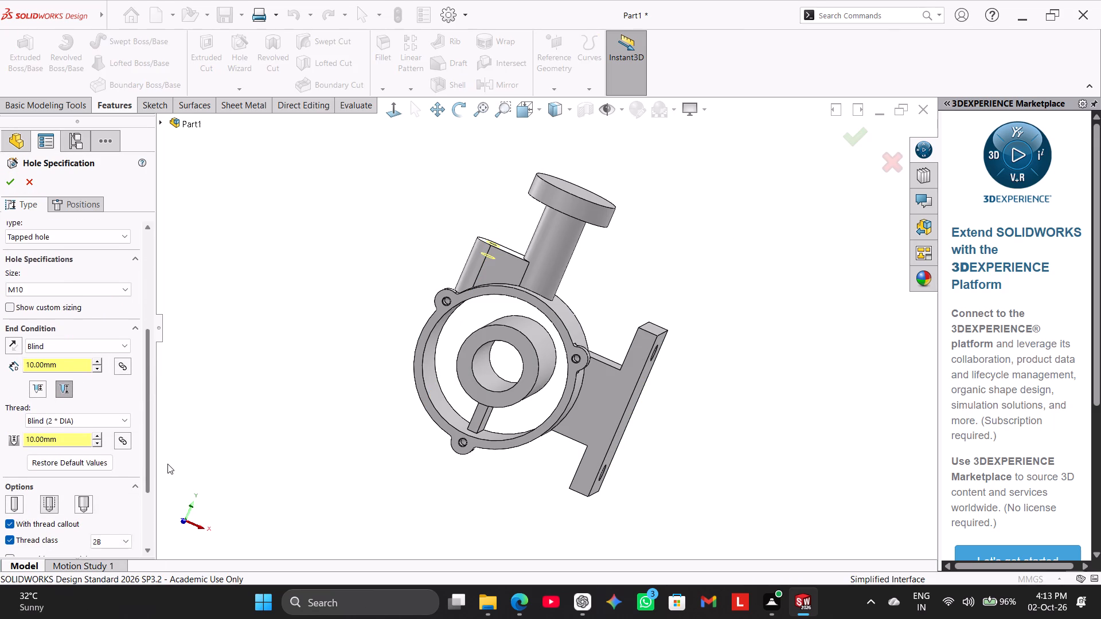
pyautogui.moveTo(167, 464); pyautogui.dragTo(165, 465)
pyautogui.click(41, 382)
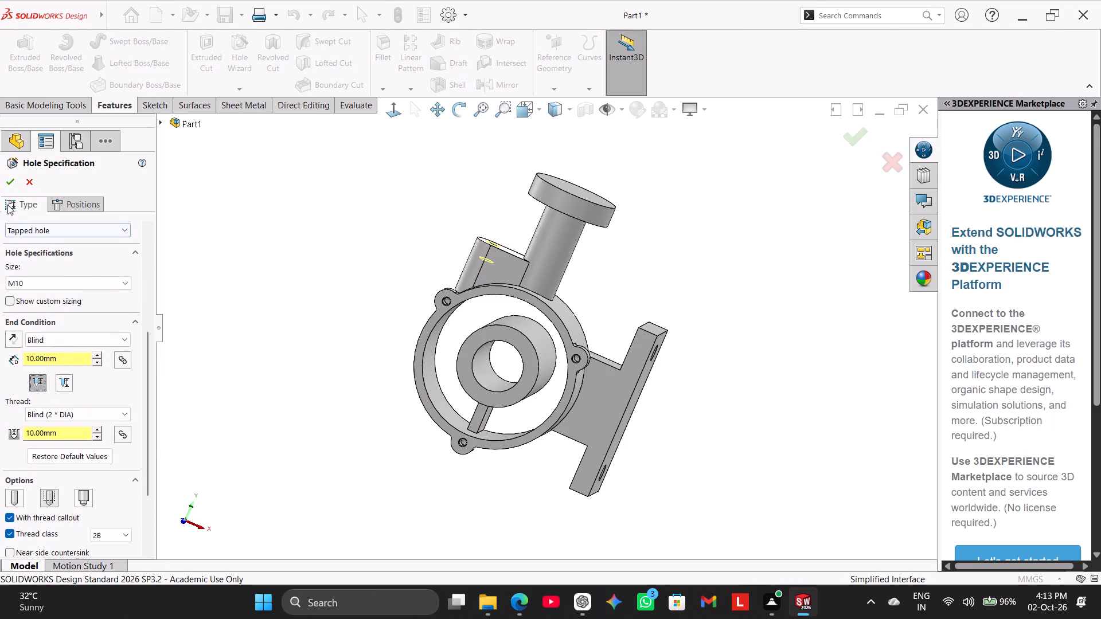
pyautogui.click(5, 175)
# Apply a section view offset -29 mm from the Front Plane, cutting through the small upper boss, and view it face-on.
pyautogui.moveTo(321, 406); pyautogui.dragTo(522, 276, button='right')
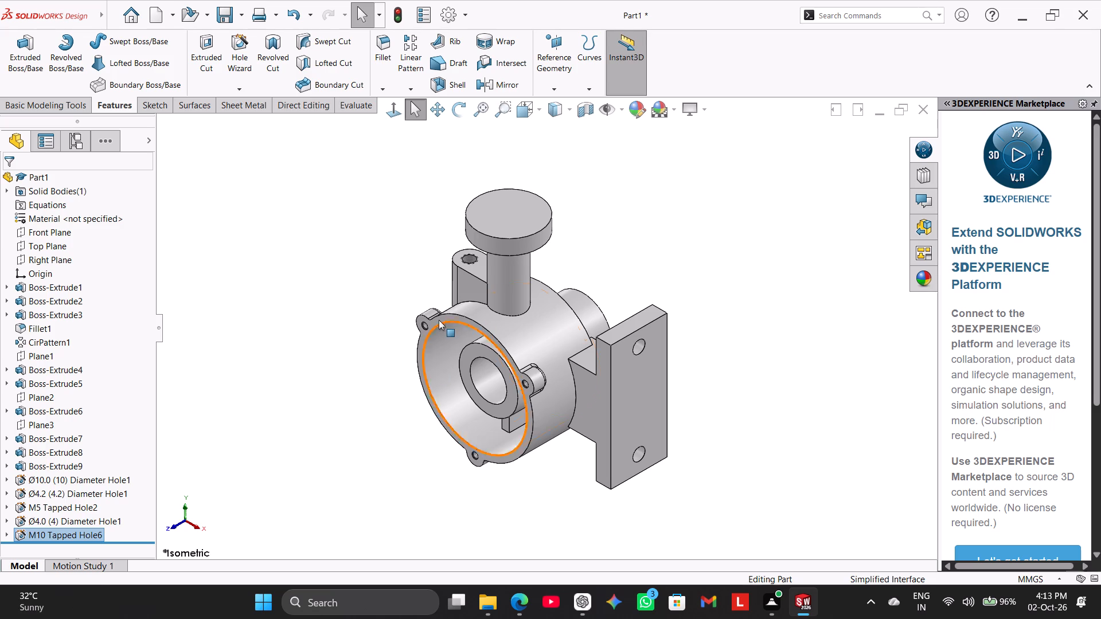
pyautogui.click(589, 111)
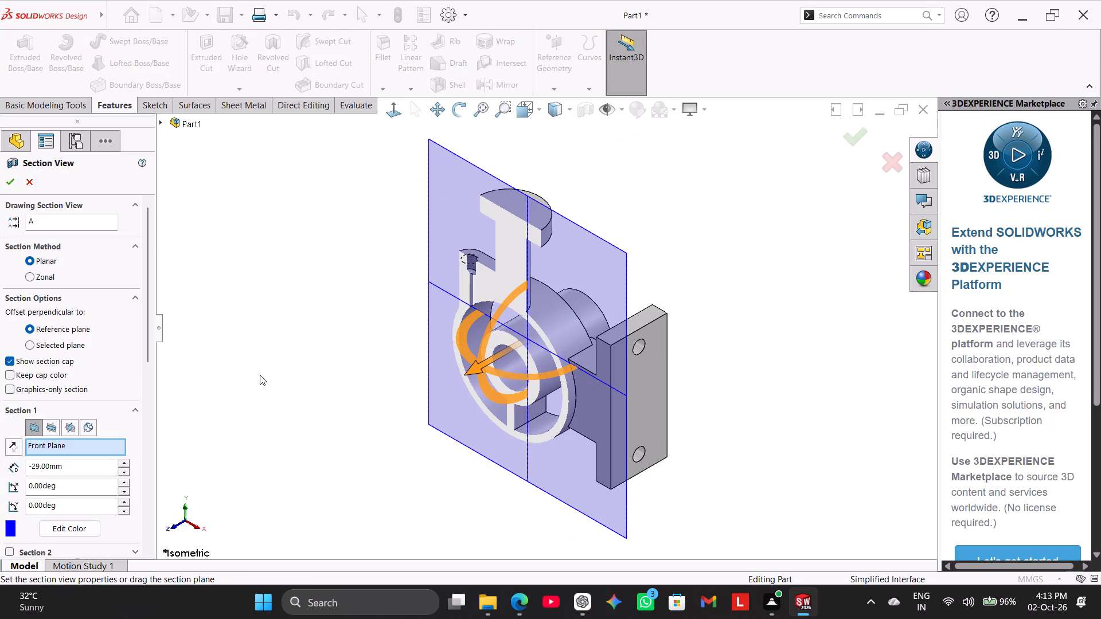
pyautogui.click(18, 185)
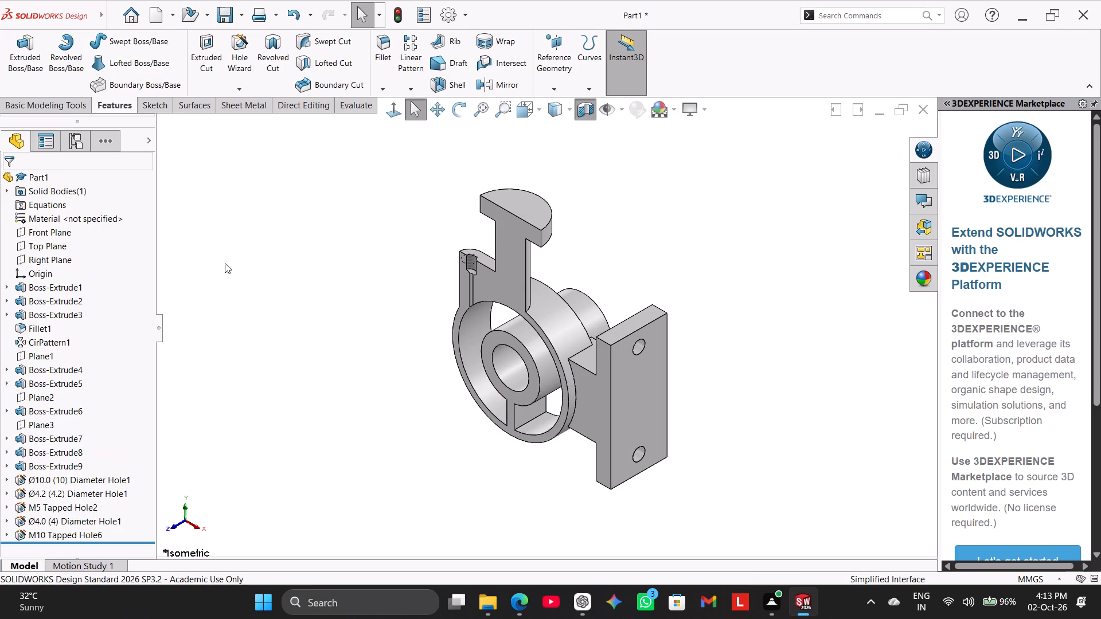
pyautogui.click(236, 265)
pyautogui.click(398, 108)
pyautogui.click(377, 287)
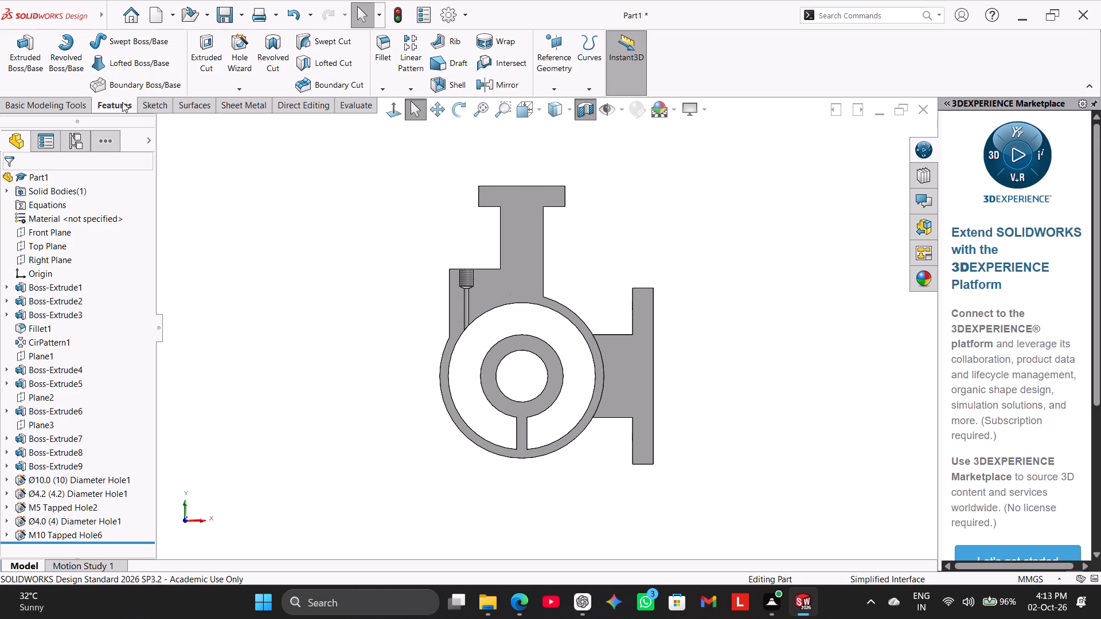
# Start a sketch on the Front Plane and draw a vertical centerline about 110 mm long from the origin to the upper flange's top.
pyautogui.click(158, 102)
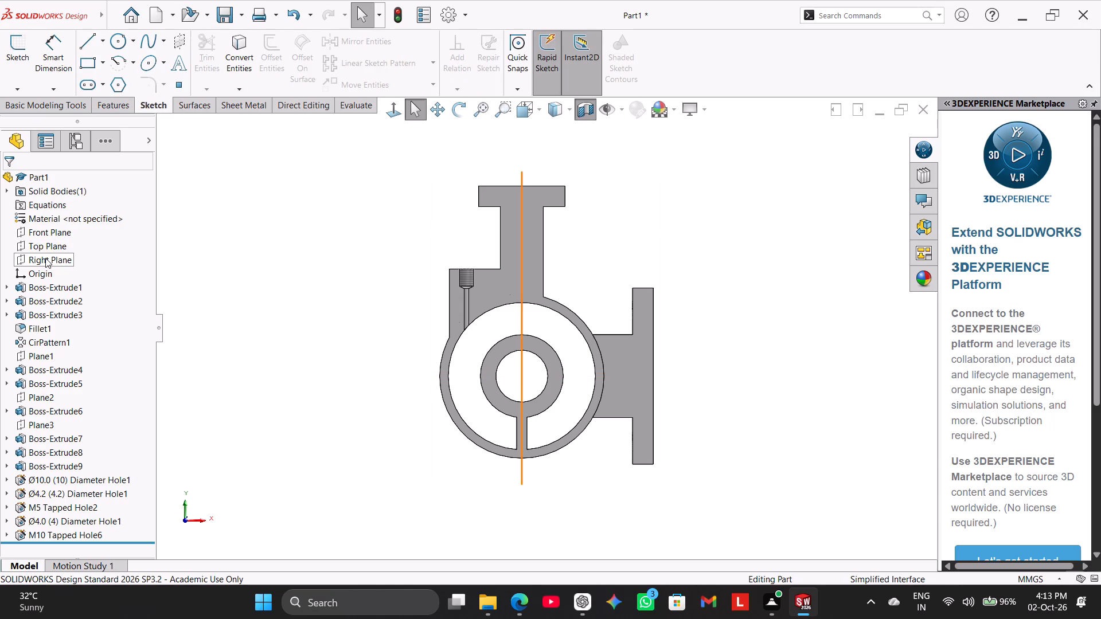
pyautogui.click(49, 236)
pyautogui.click(56, 217)
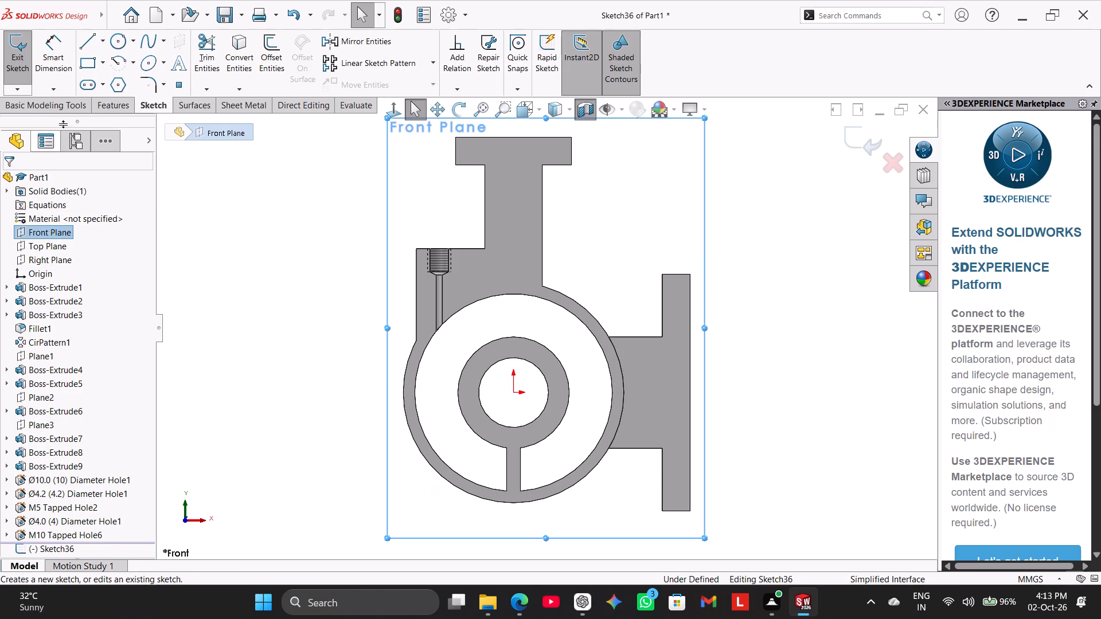
pyautogui.click(101, 46)
pyautogui.click(106, 76)
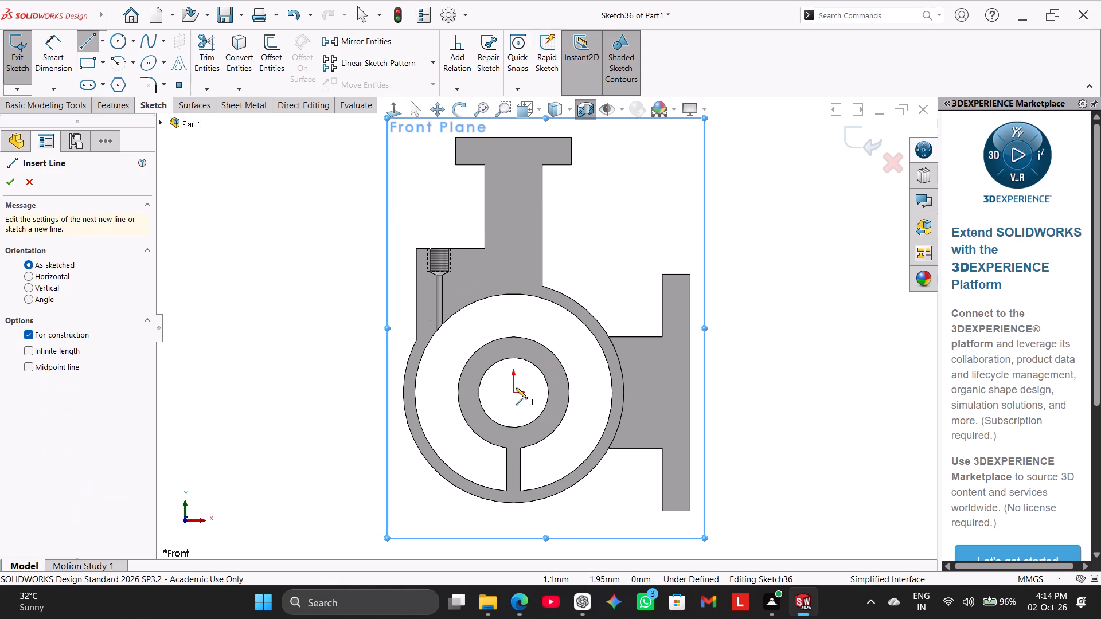
pyautogui.click(515, 390)
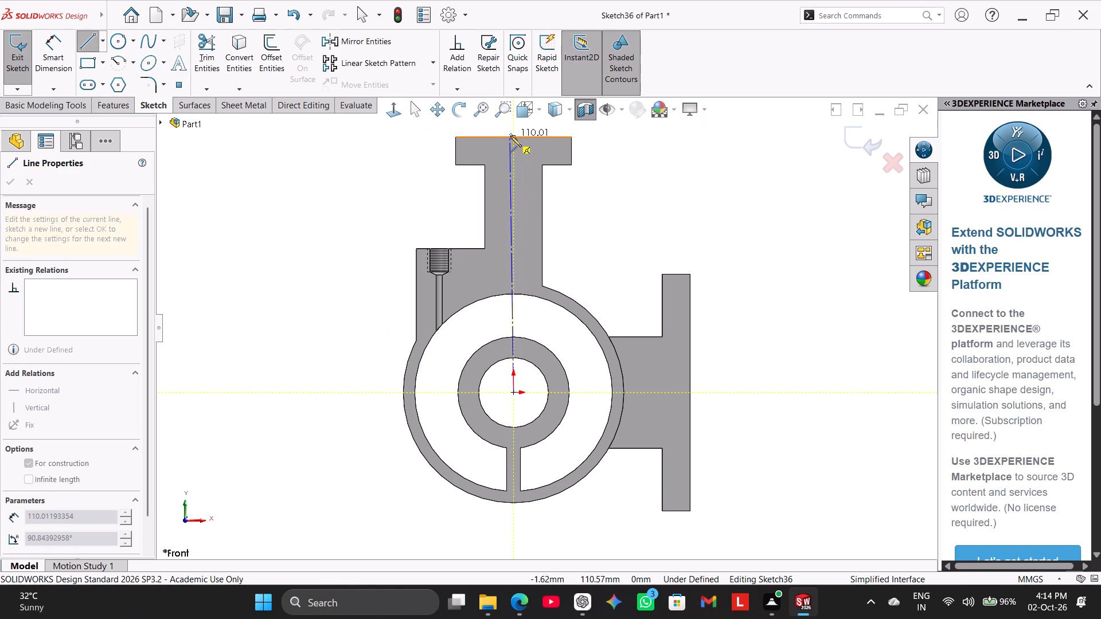
pyautogui.click(512, 136)
pyautogui.moveTo(280, 203); pyautogui.dragTo(291, 201, button='right')
pyautogui.rightClick(314, 206)
pyautogui.click(322, 212)
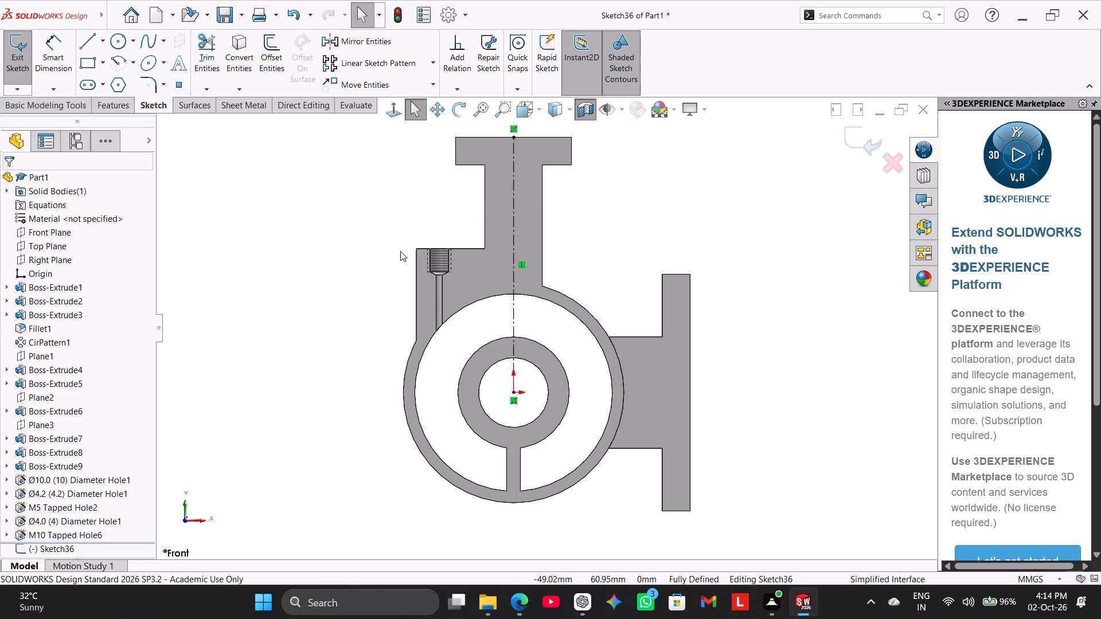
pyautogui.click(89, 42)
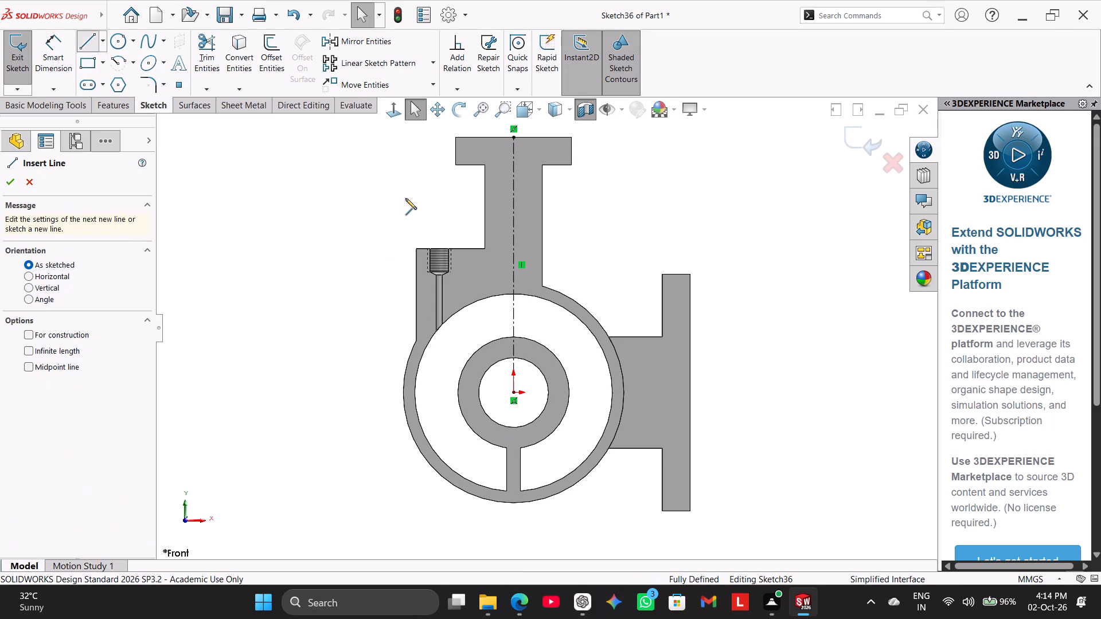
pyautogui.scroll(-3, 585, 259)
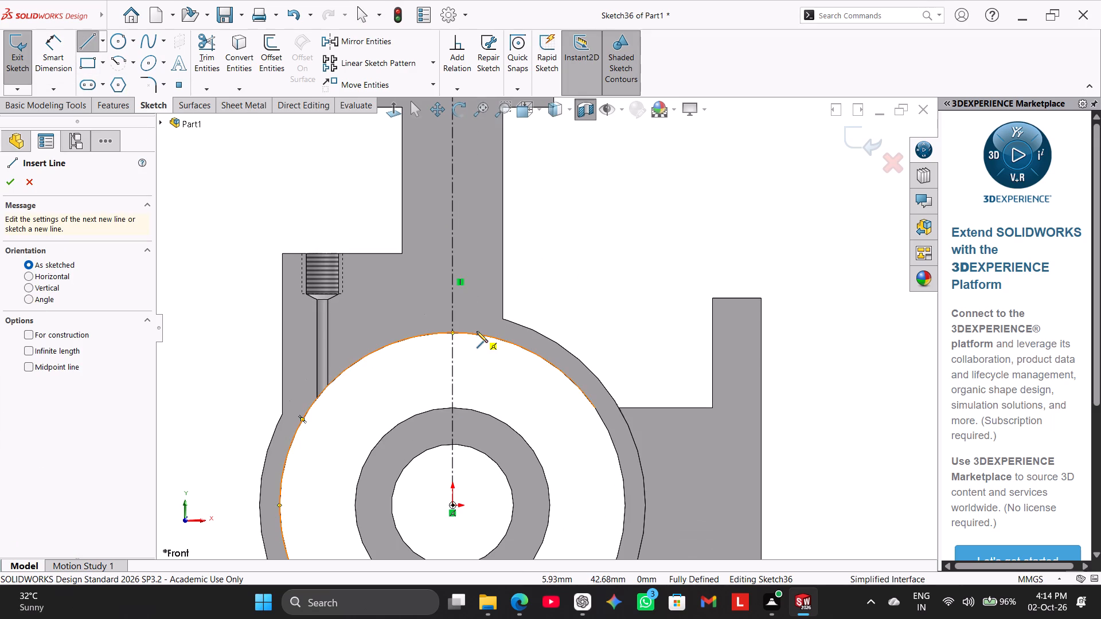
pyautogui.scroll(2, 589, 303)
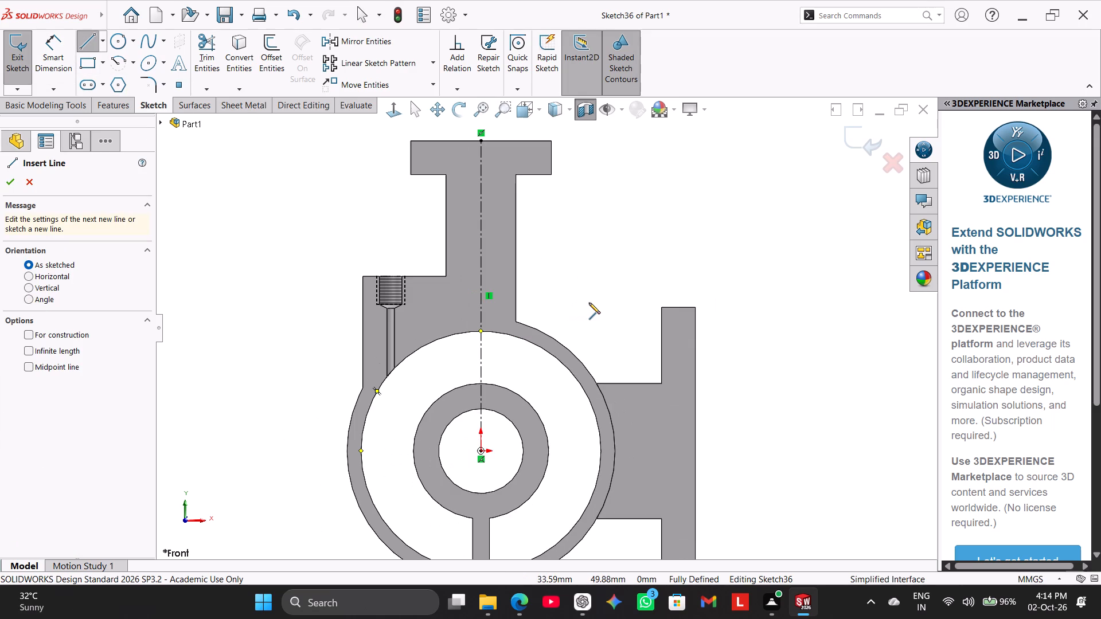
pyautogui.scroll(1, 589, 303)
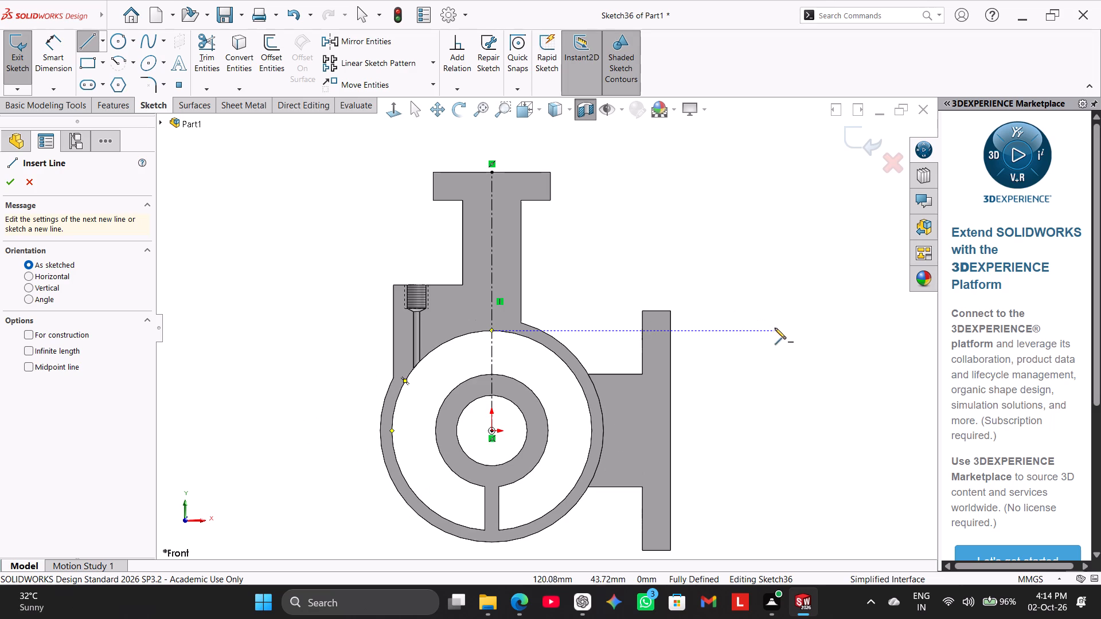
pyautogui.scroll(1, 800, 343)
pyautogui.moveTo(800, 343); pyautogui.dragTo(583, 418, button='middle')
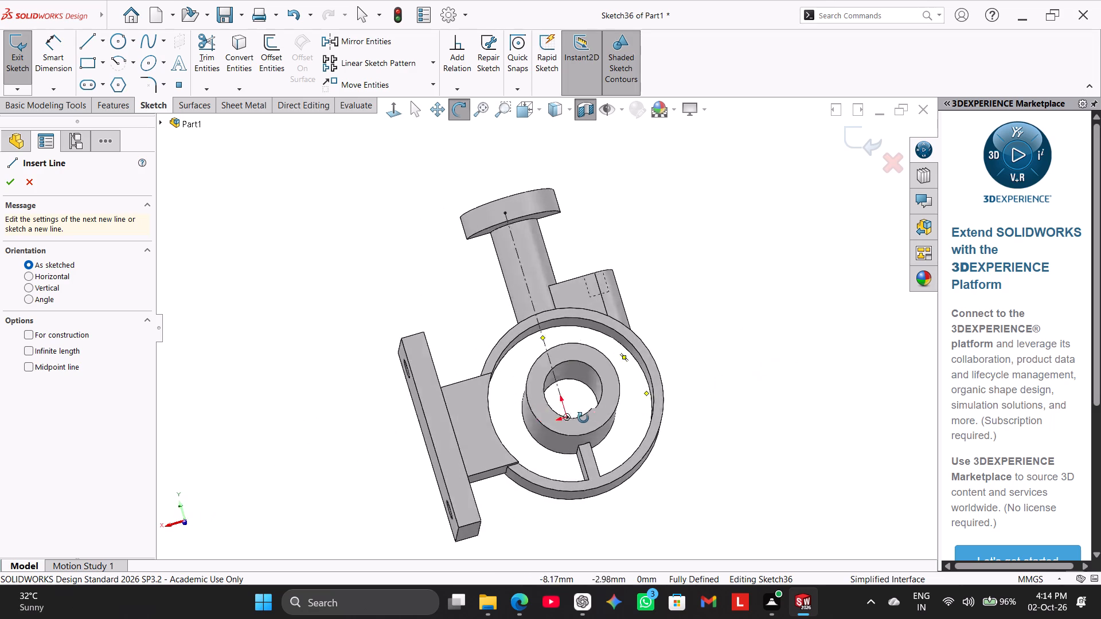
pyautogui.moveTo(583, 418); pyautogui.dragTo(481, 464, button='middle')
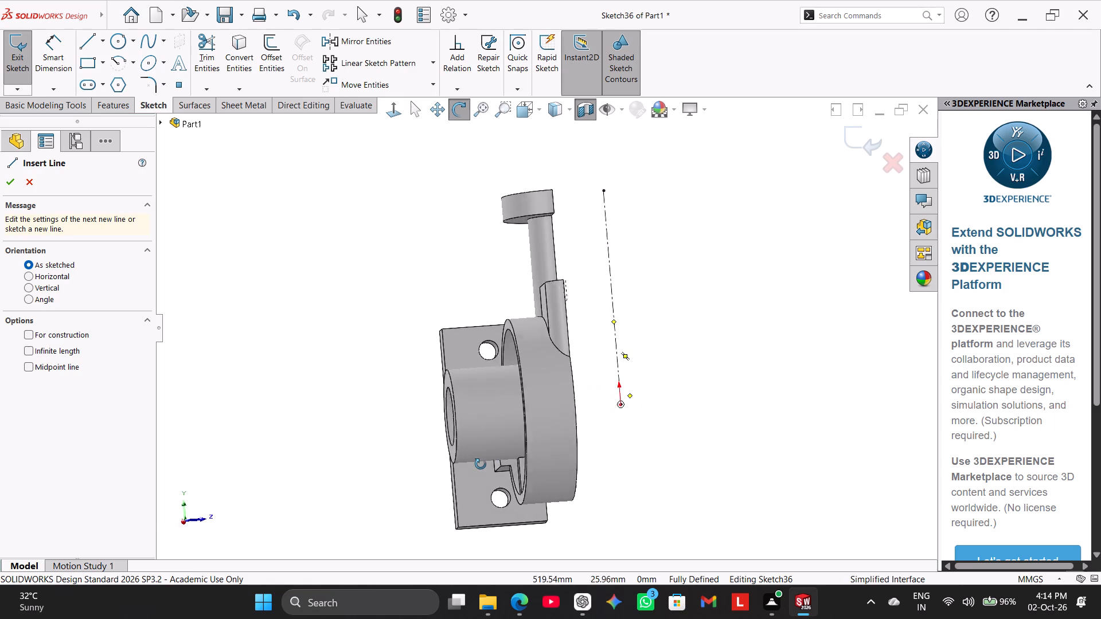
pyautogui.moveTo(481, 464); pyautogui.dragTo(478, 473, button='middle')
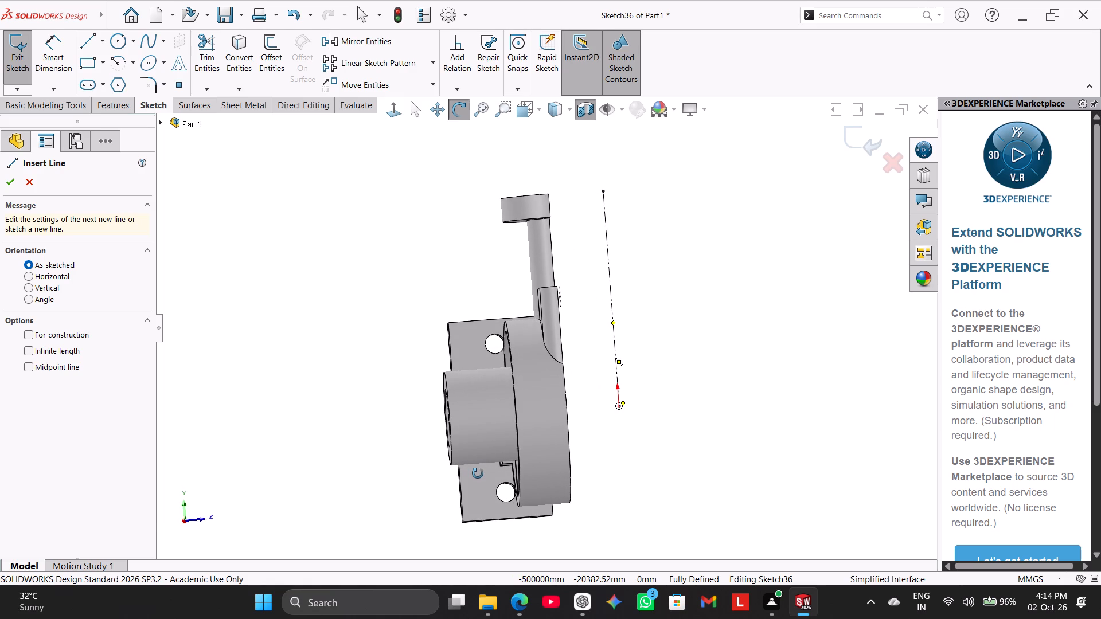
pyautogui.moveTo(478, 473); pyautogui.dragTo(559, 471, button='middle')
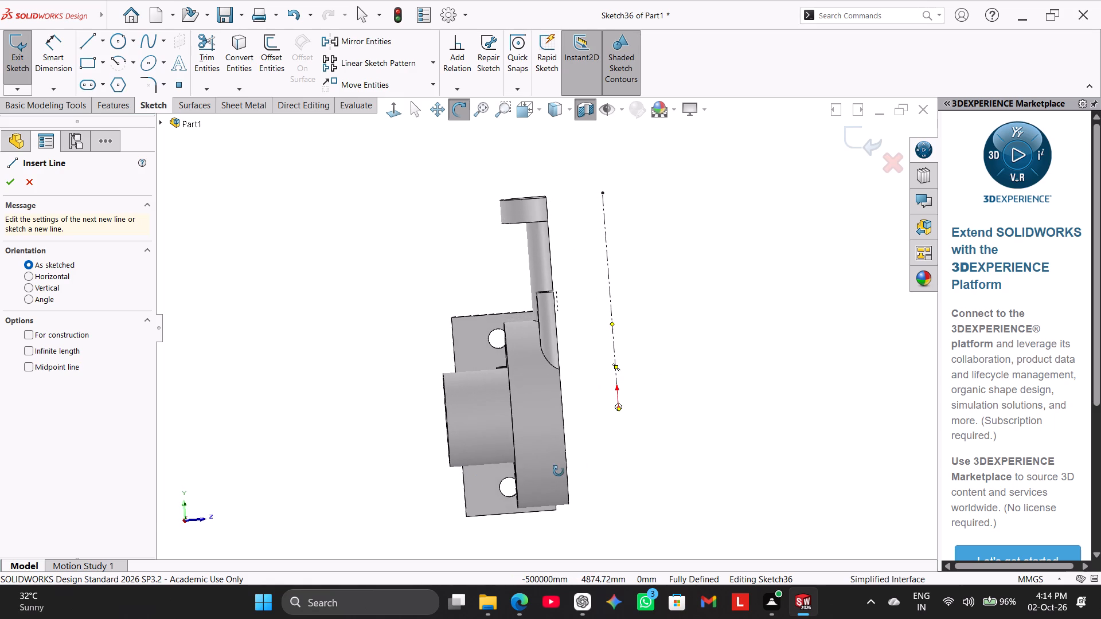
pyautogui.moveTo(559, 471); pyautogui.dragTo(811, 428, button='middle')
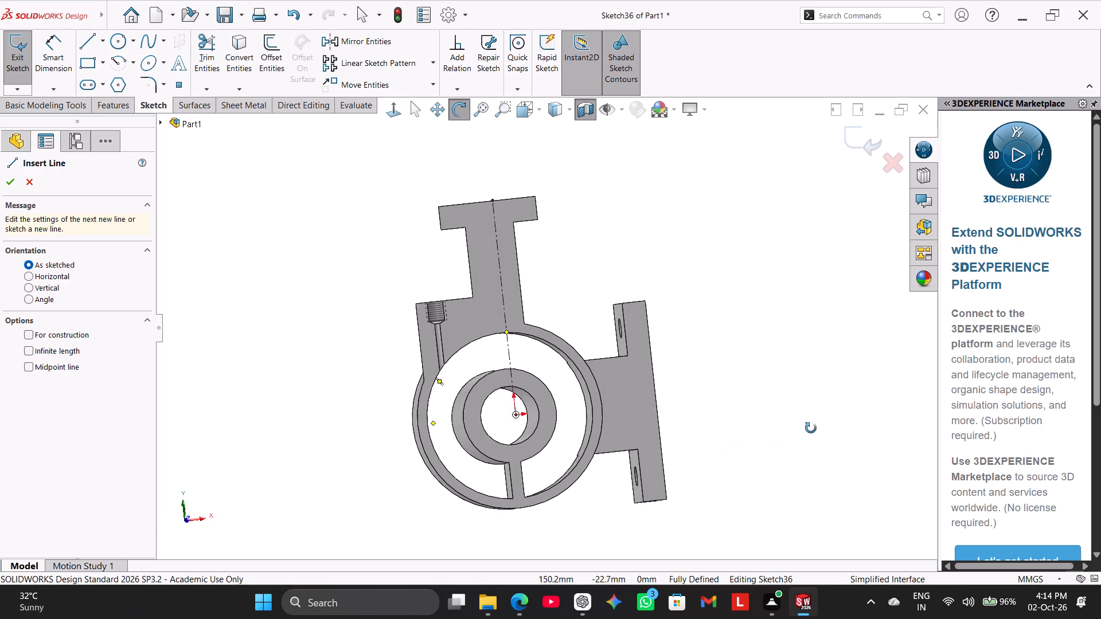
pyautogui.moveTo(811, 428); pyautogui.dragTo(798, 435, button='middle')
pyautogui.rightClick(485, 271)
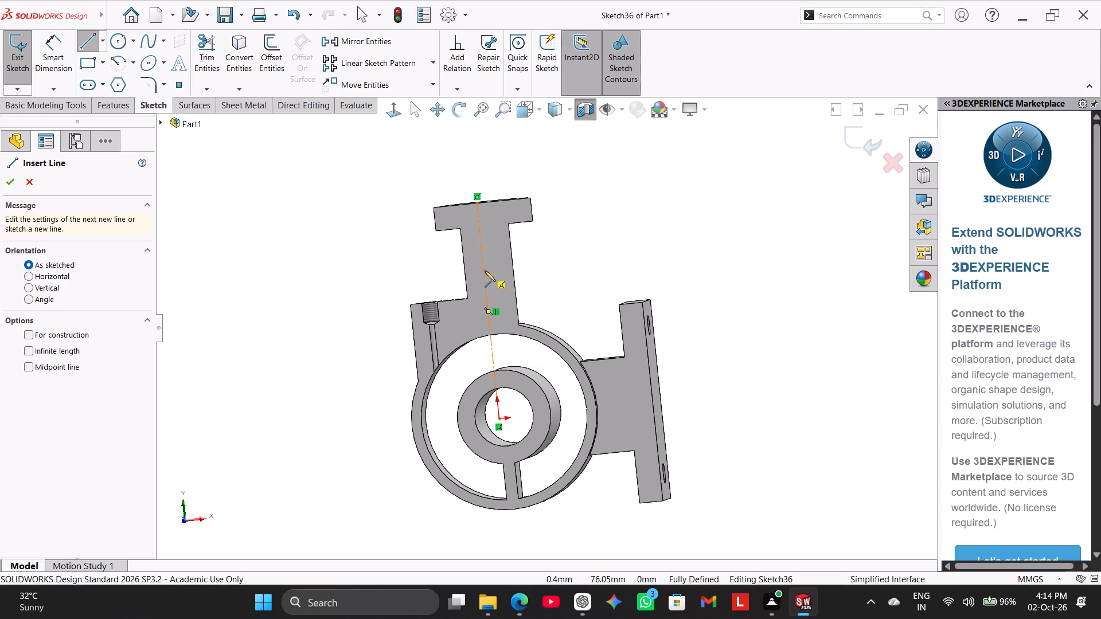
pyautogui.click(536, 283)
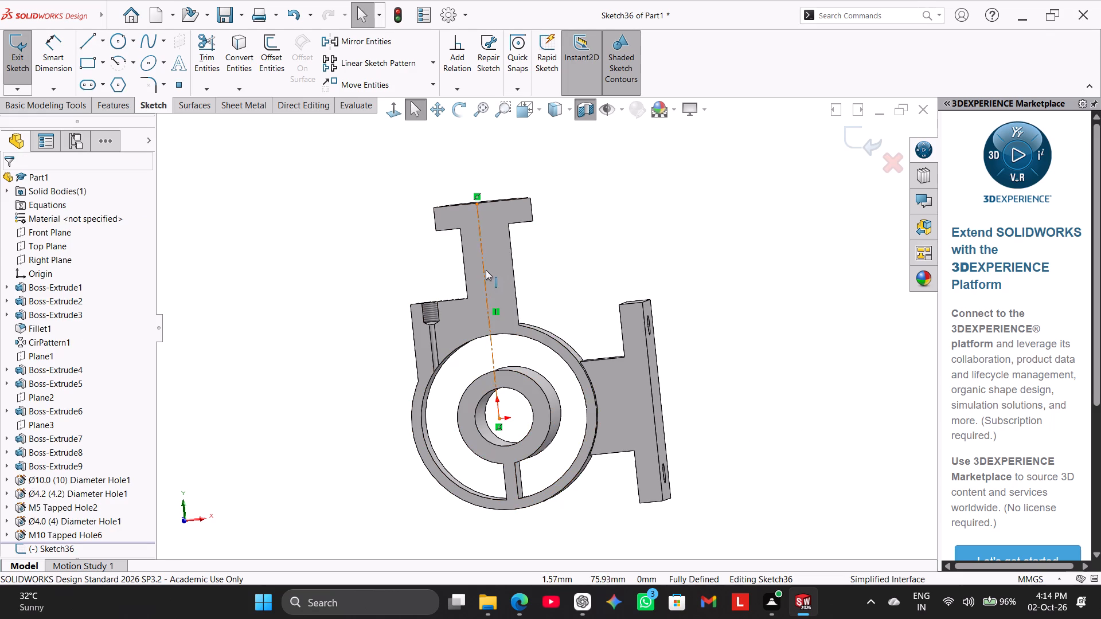
# Delete the vertical centerline from the Front Plane sketch.
pyautogui.rightClick(486, 269)
pyautogui.click(566, 467)
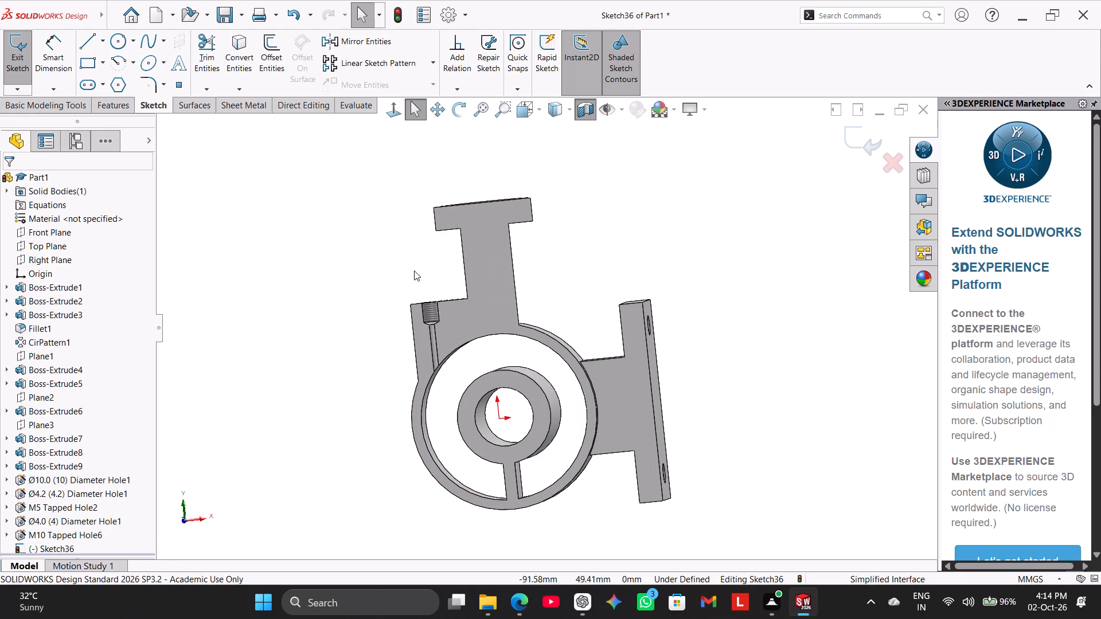
# Replace the current section view with one along the Right Plane at zero offset, flip its cutting direction and view it face-on.
pyautogui.click(580, 111)
pyautogui.click(581, 108)
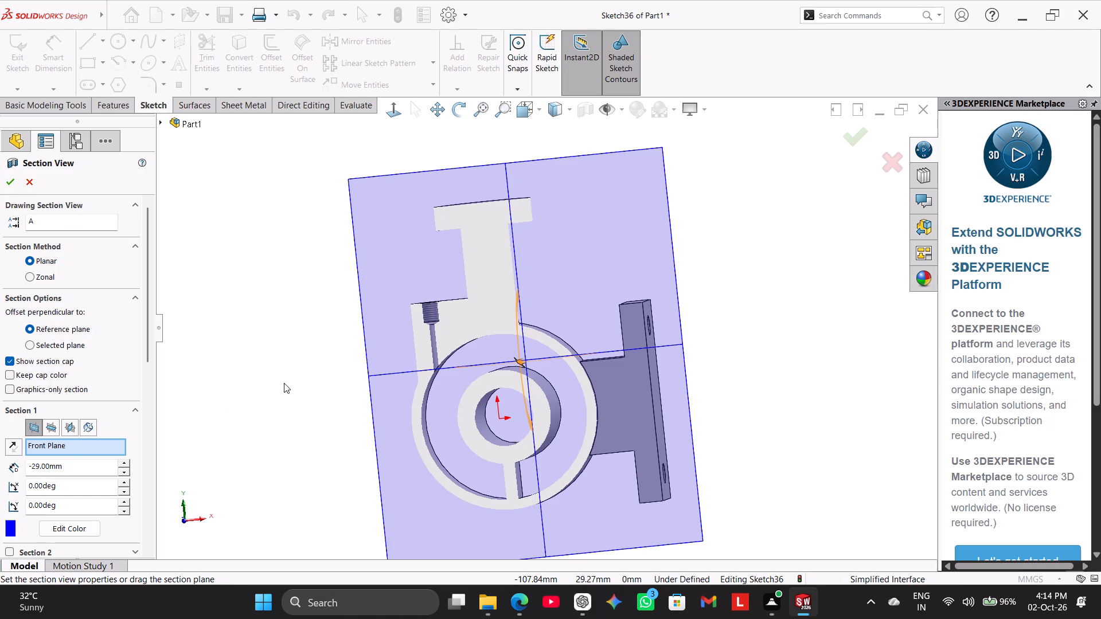
pyautogui.click(69, 429)
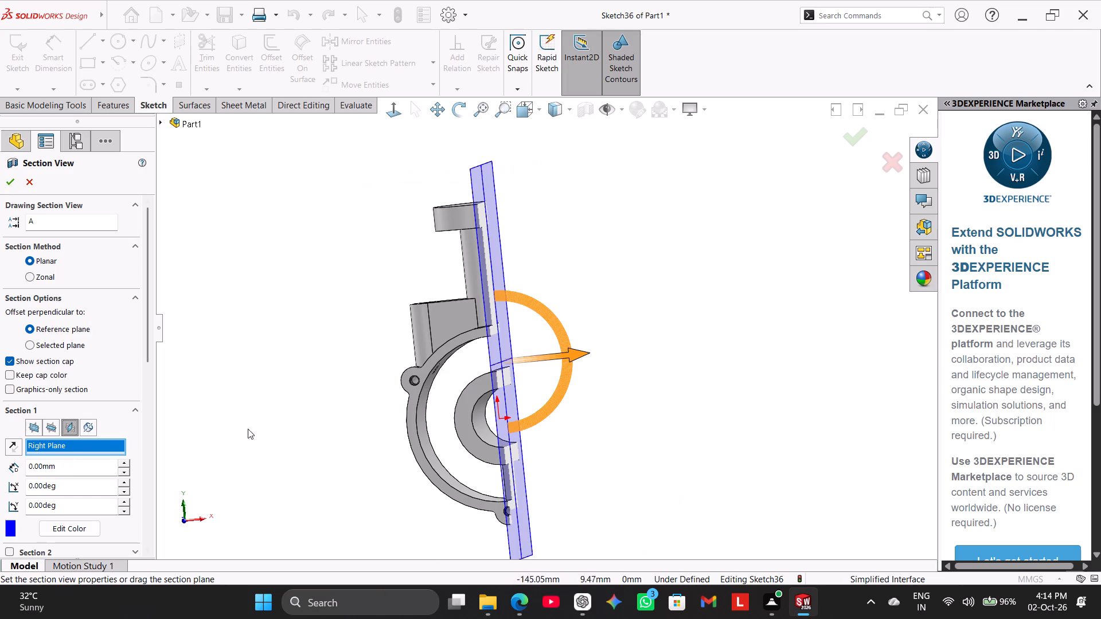
pyautogui.moveTo(323, 439); pyautogui.dragTo(253, 446, button='middle')
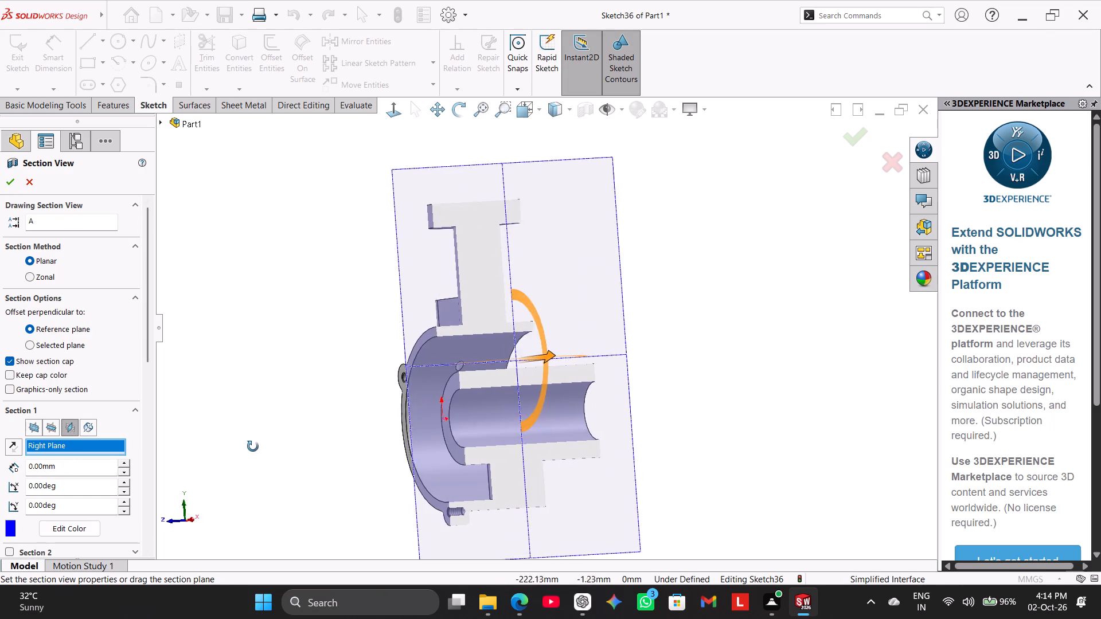
pyautogui.moveTo(253, 446); pyautogui.dragTo(213, 453, button='middle')
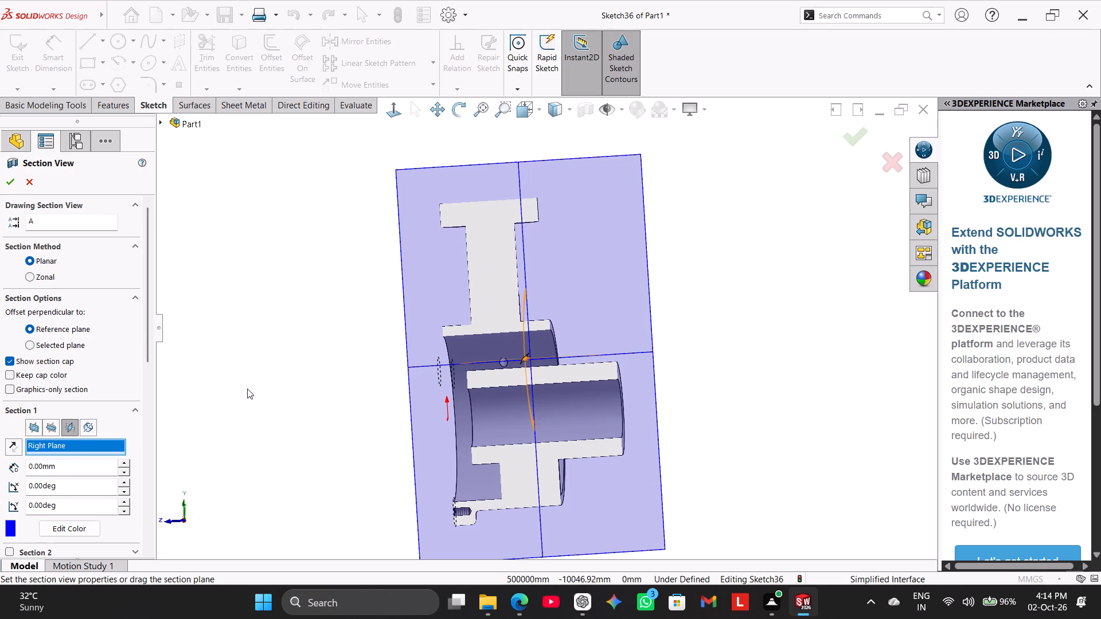
pyautogui.click(16, 449)
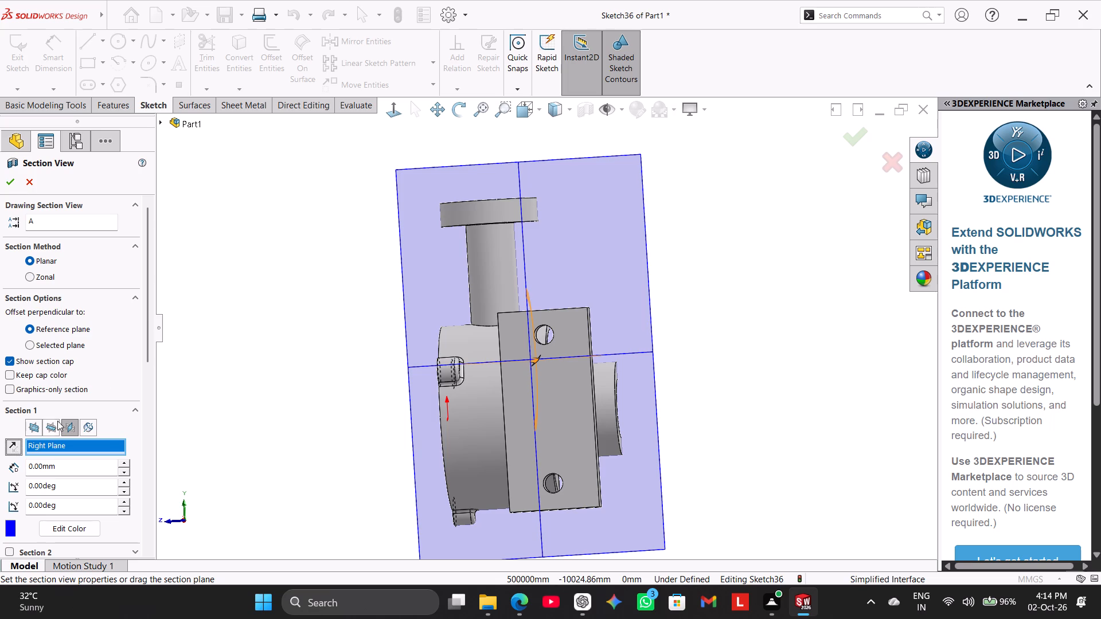
pyautogui.click(392, 111)
pyautogui.click(391, 114)
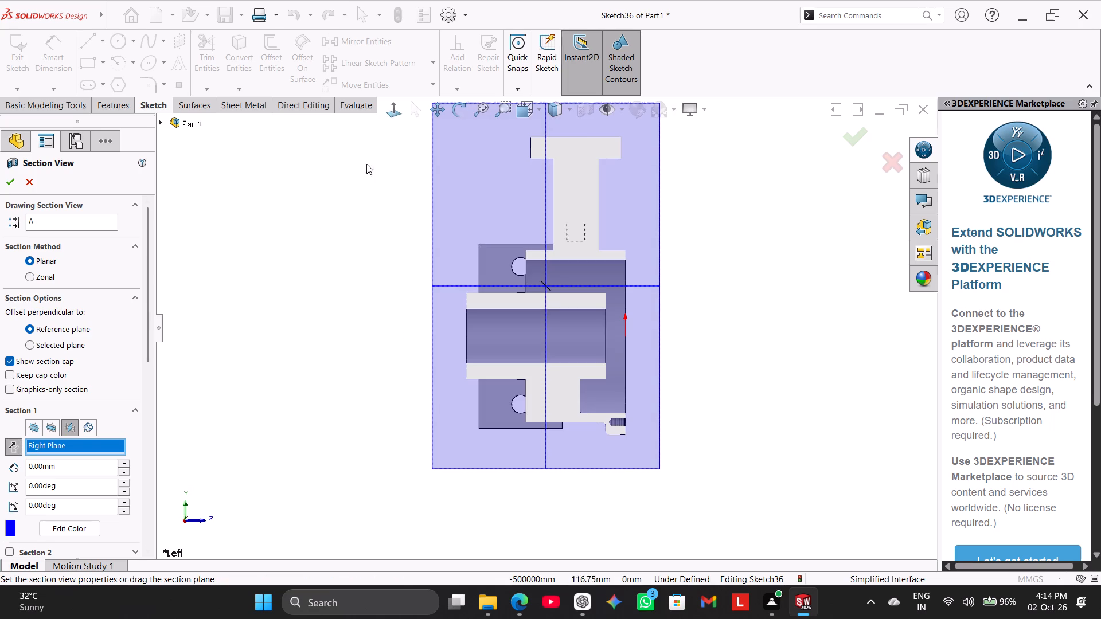
pyautogui.moveTo(11, 182); pyautogui.dragTo(40, 186)
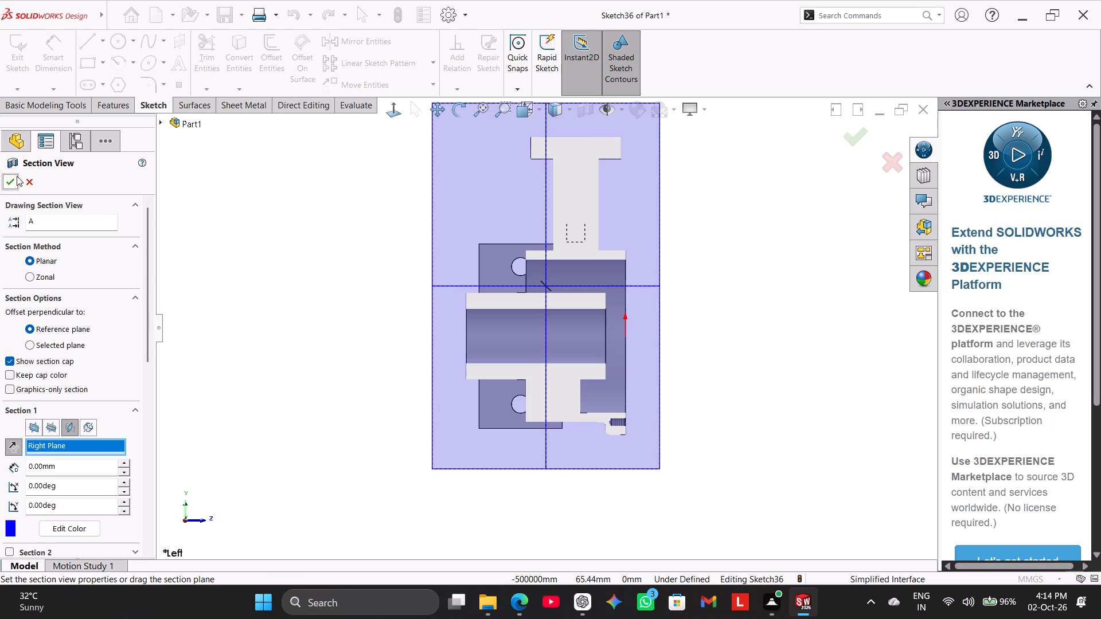
pyautogui.click(17, 176)
pyautogui.click(309, 245)
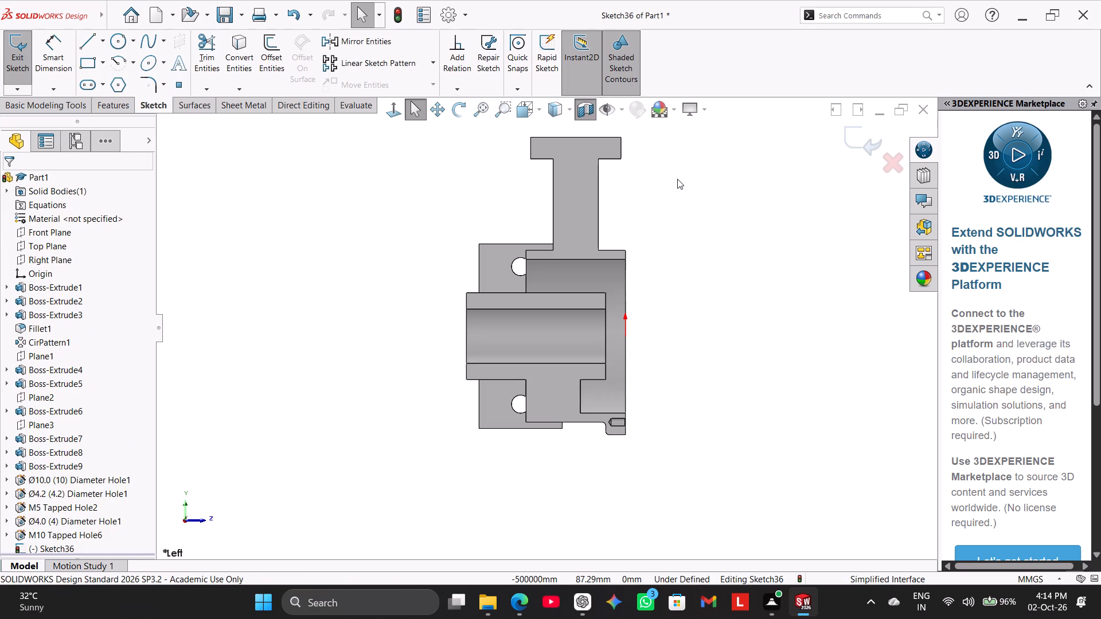
pyautogui.scroll(-1, 677, 179)
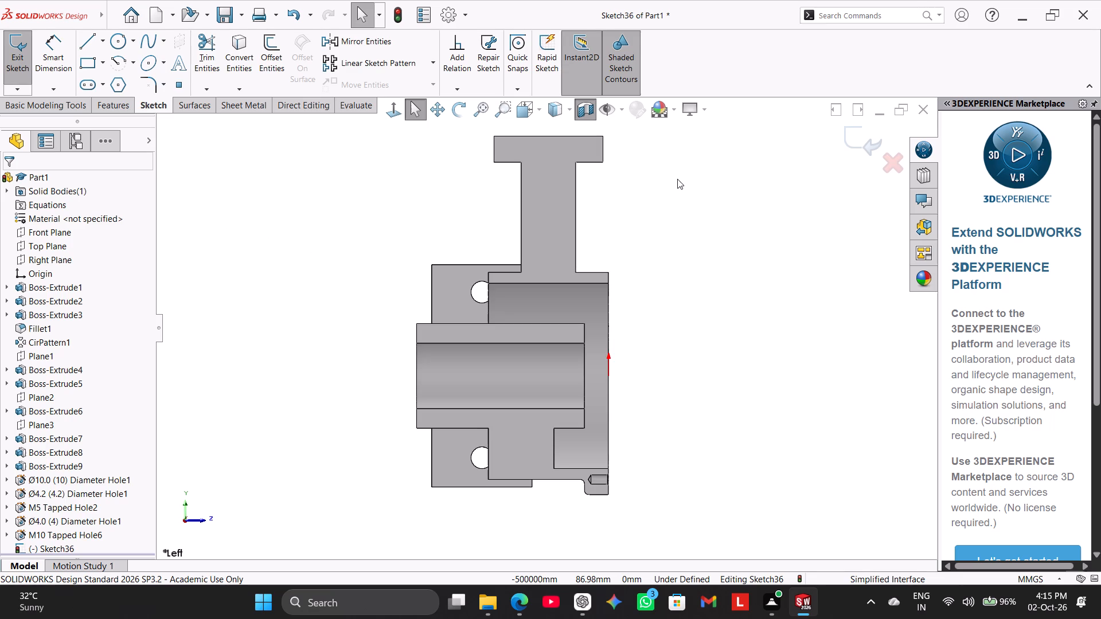
pyautogui.scroll(1, 677, 179)
pyautogui.scroll(-1, 677, 179)
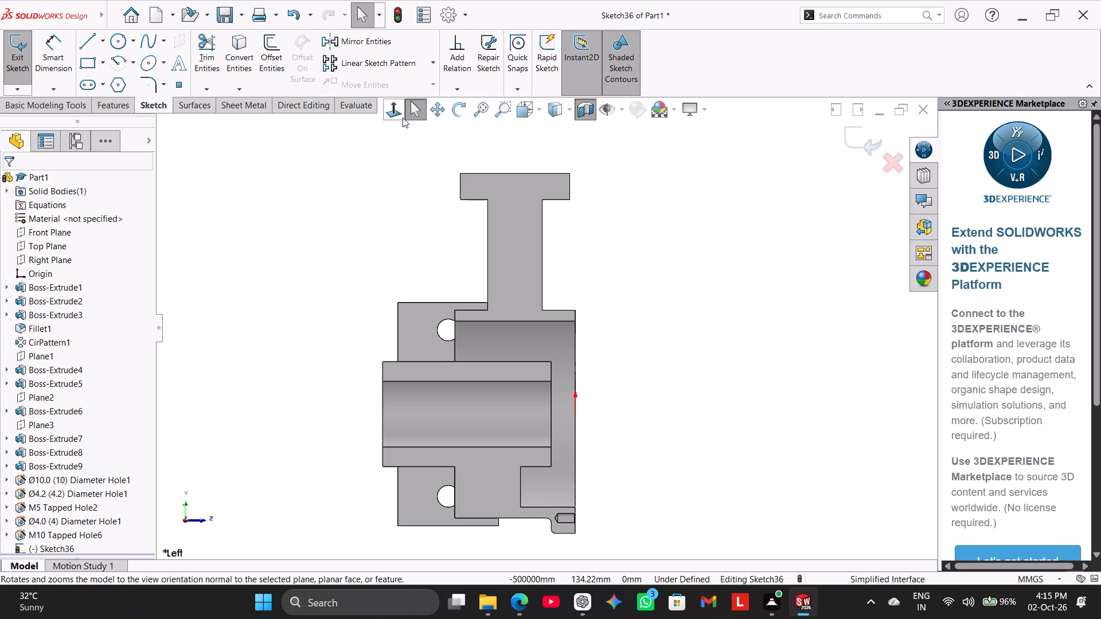
# Leave the Front Plane sketch and start a new sketch on the Right Plane with the section view turned off.
pyautogui.click(402, 116)
pyautogui.click(402, 116)
pyautogui.click(400, 116)
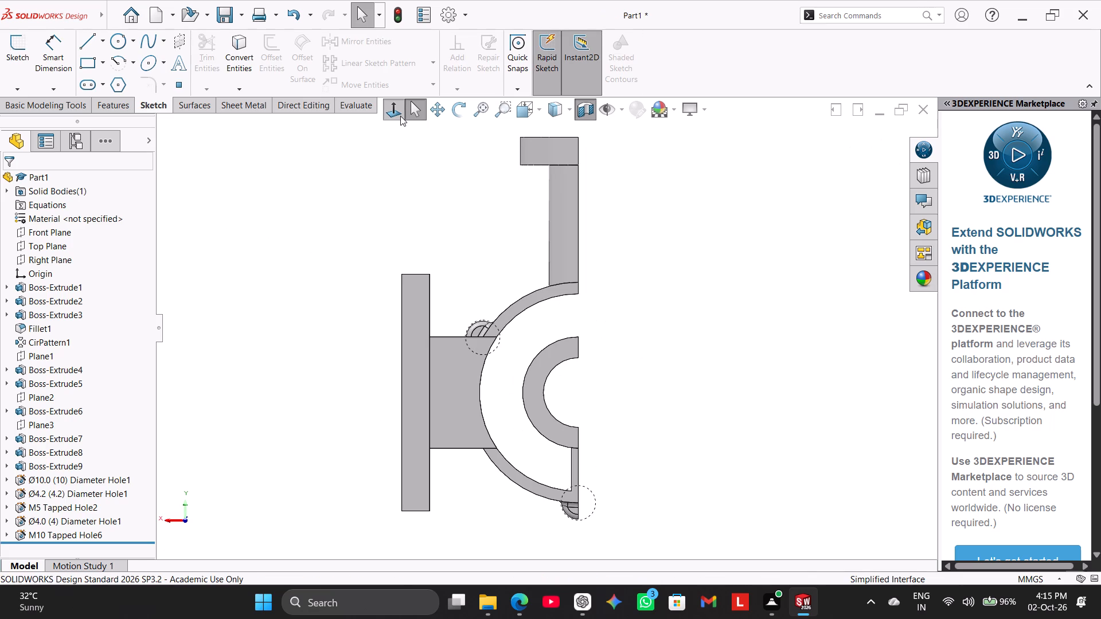
pyautogui.click(400, 116)
pyautogui.click(578, 115)
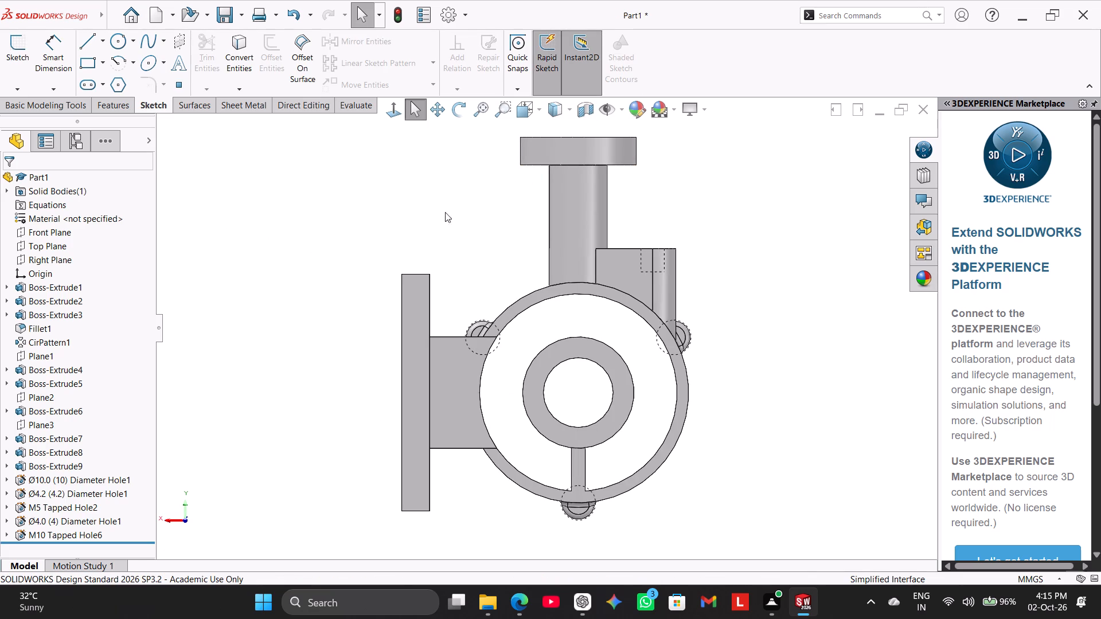
pyautogui.click(70, 260)
pyautogui.click(84, 245)
pyautogui.click(225, 264)
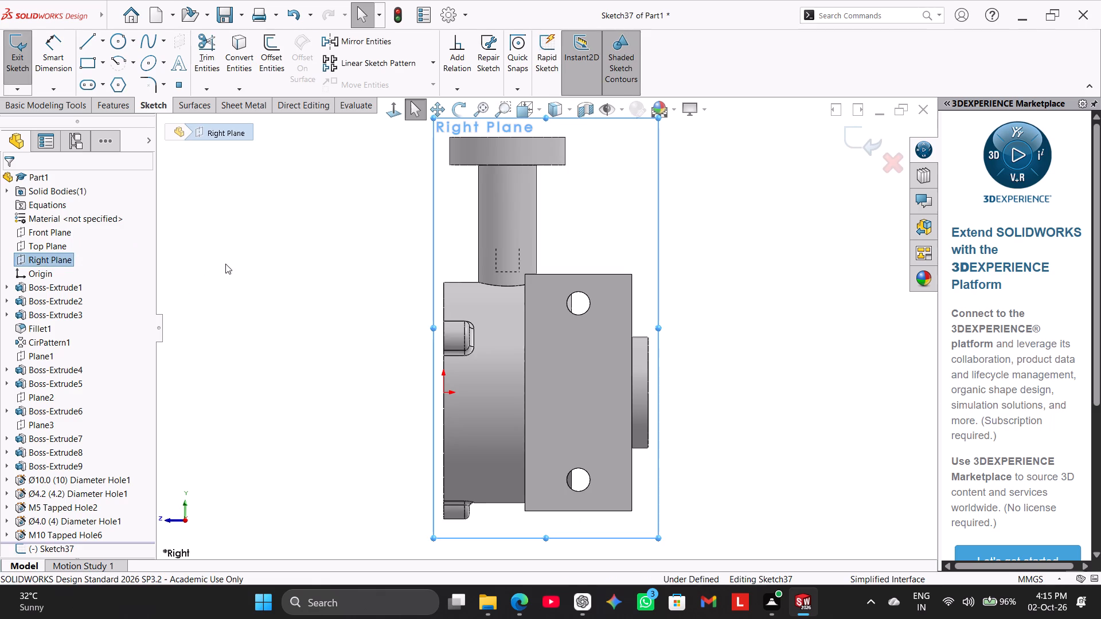
# Apply a section view along the Right Plane at zero offset and view the upper flanged boss face-on.
pyautogui.click(581, 111)
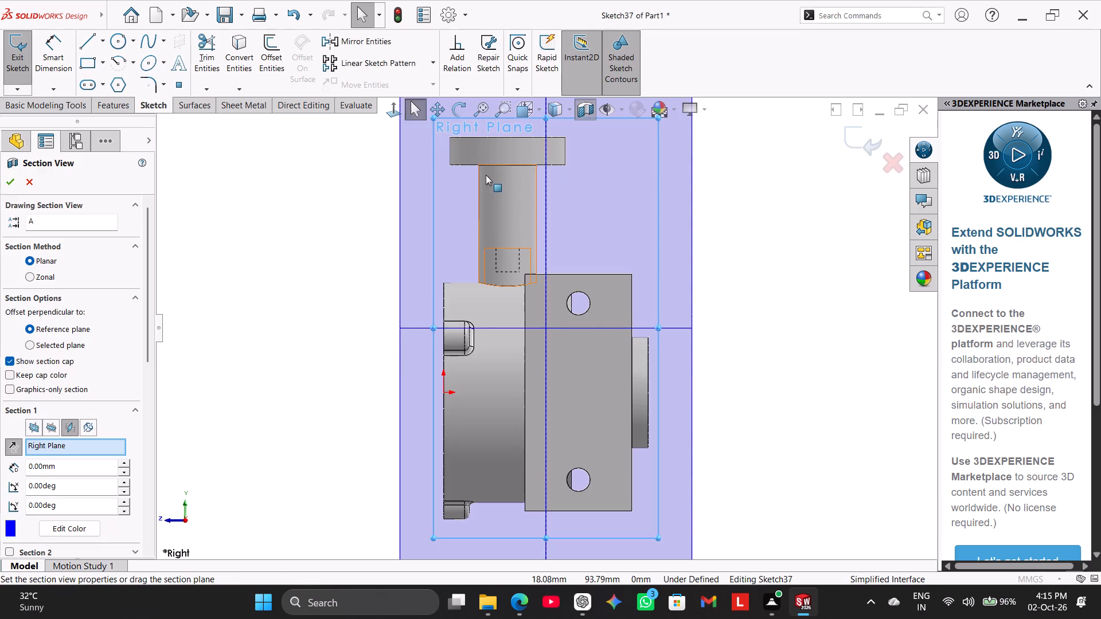
pyautogui.click(392, 109)
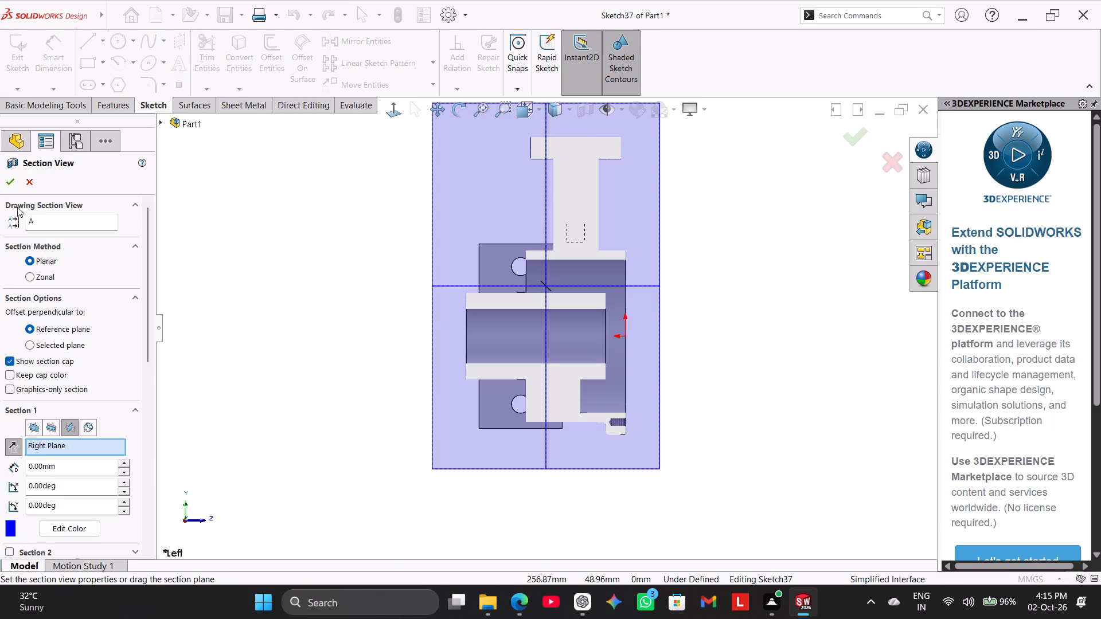
pyautogui.click(17, 183)
pyautogui.click(8, 189)
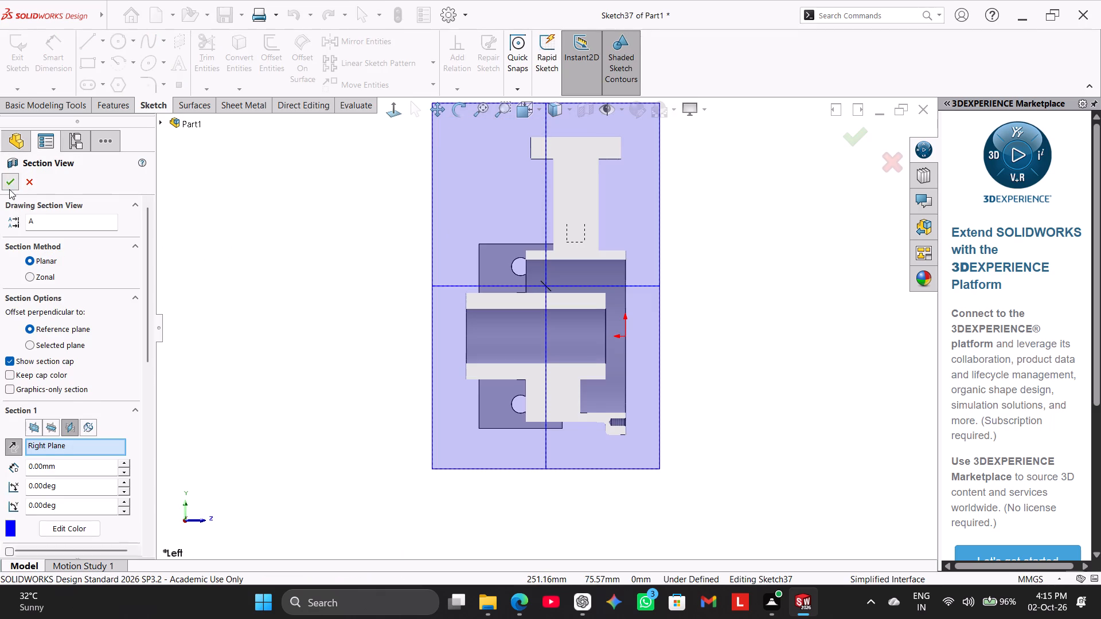
pyautogui.scroll(-2, 716, 236)
pyautogui.scroll(1, 642, 252)
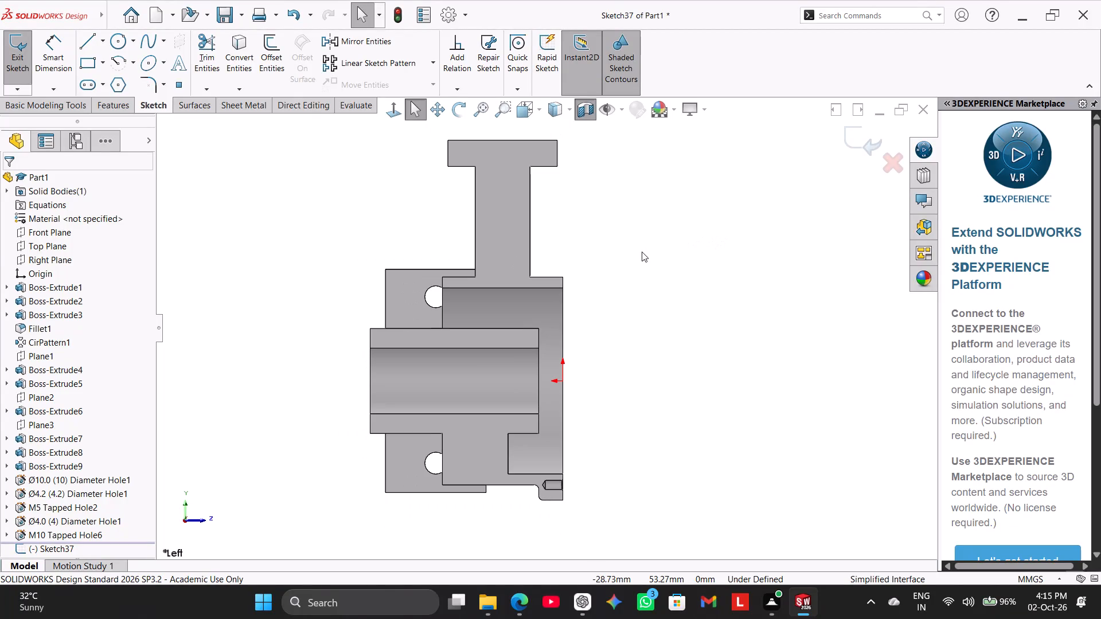
pyautogui.scroll(-1, 674, 241)
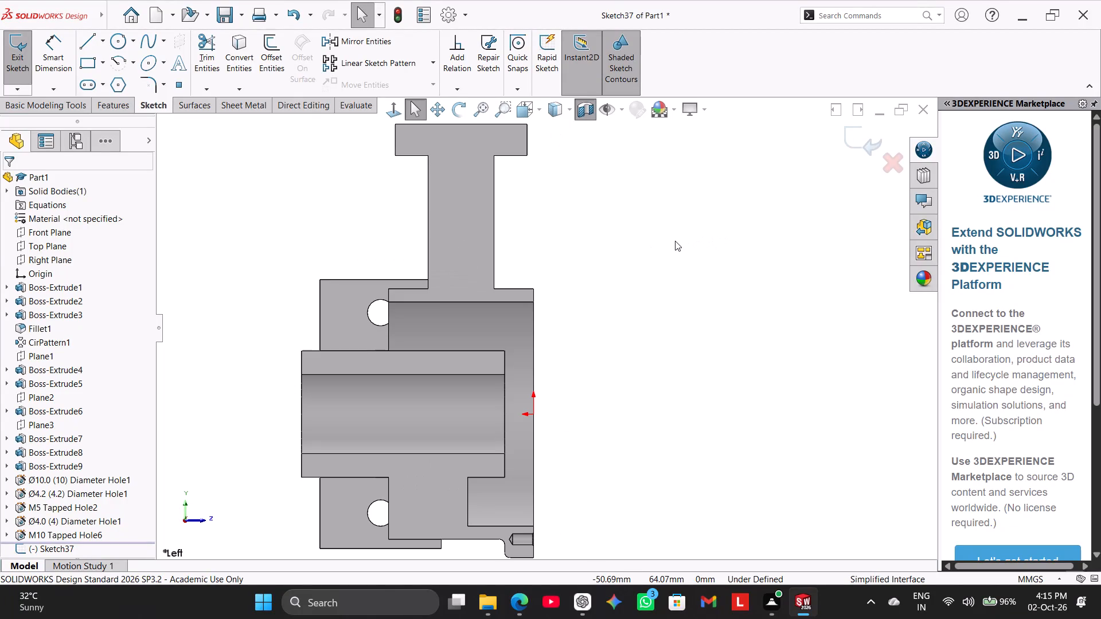
# Draw a vertical centerline about 67 mm long from the middle of the upper flange's top edge down to the main bore's wall.
pyautogui.click(105, 32)
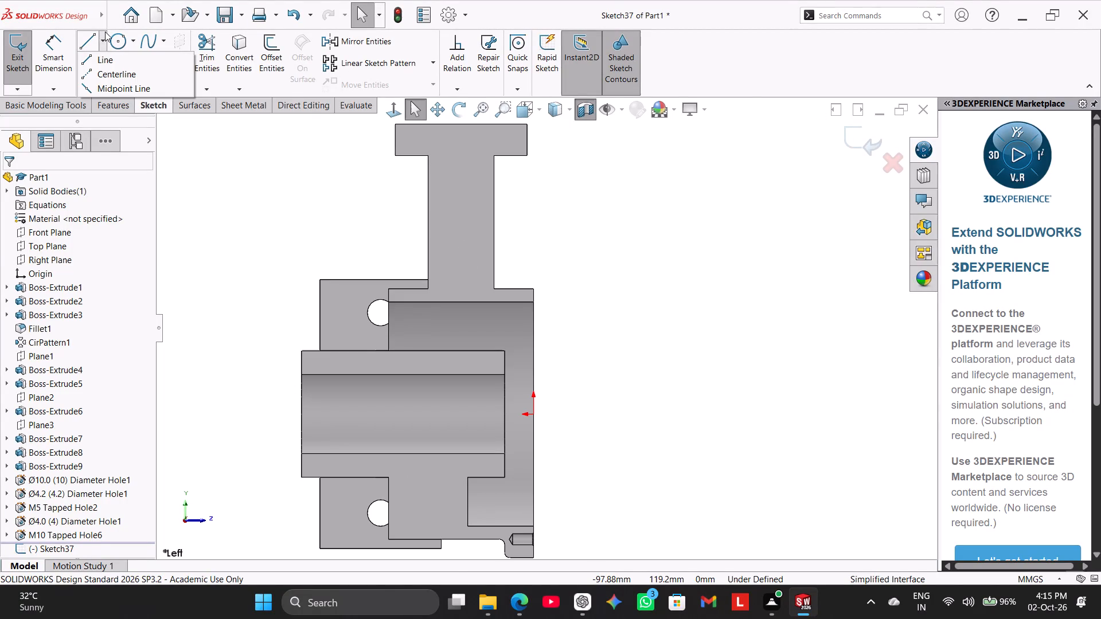
pyautogui.click(109, 69)
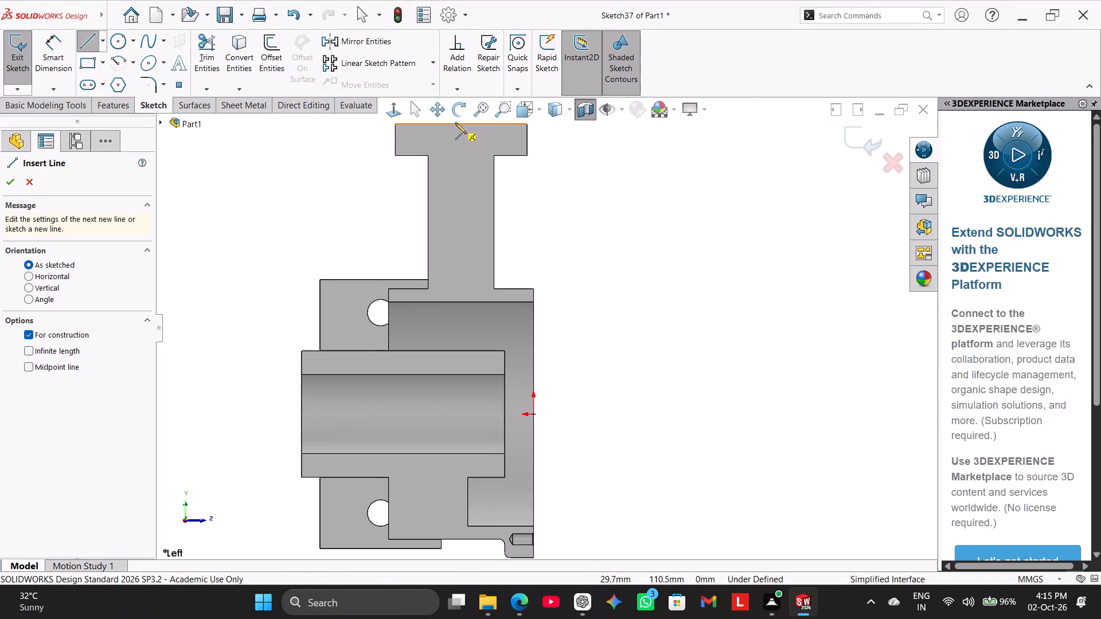
pyautogui.click(462, 123)
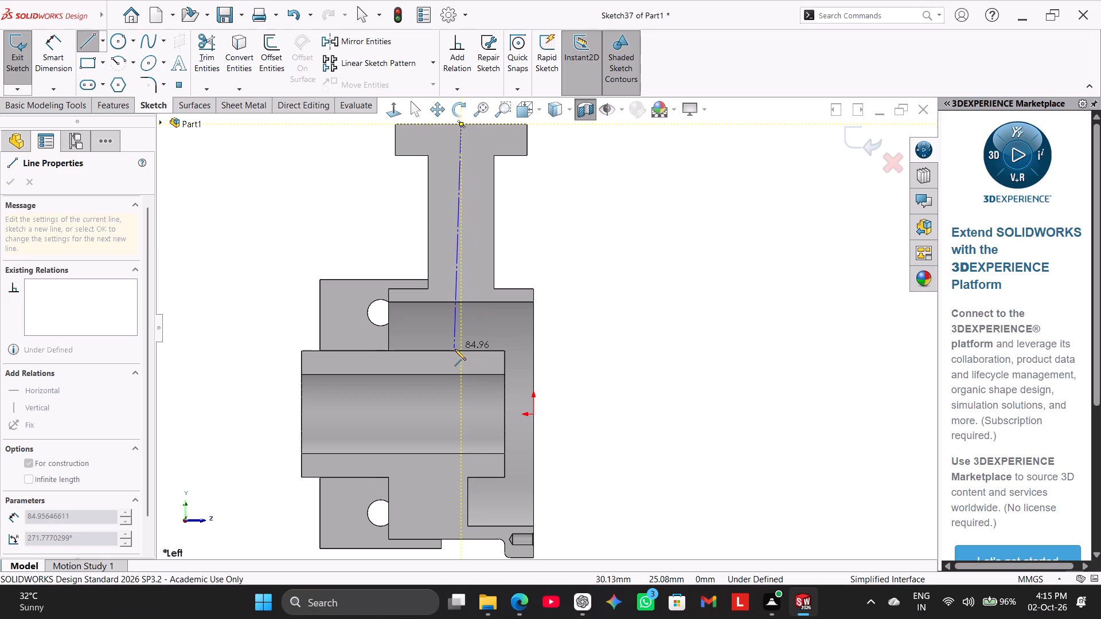
pyautogui.click(462, 300)
pyautogui.rightClick(337, 190)
pyautogui.click(356, 202)
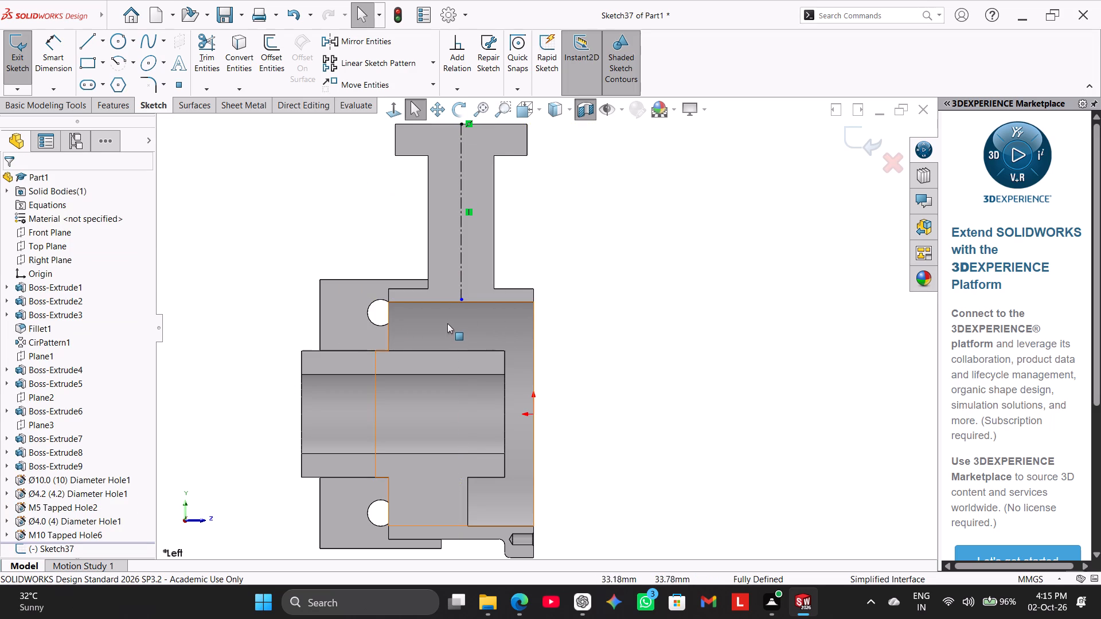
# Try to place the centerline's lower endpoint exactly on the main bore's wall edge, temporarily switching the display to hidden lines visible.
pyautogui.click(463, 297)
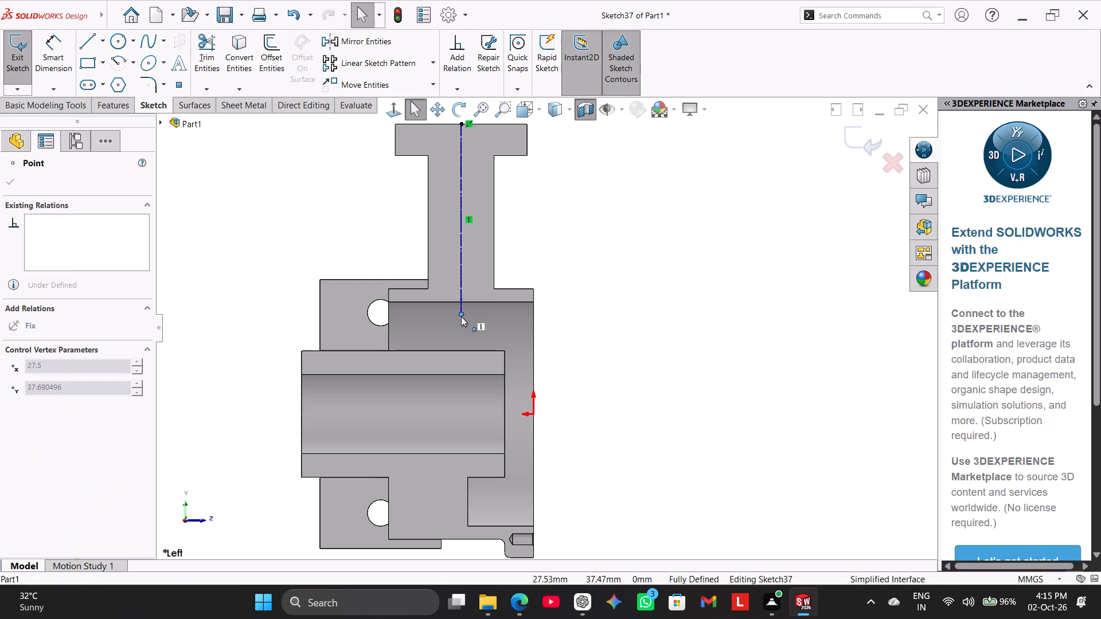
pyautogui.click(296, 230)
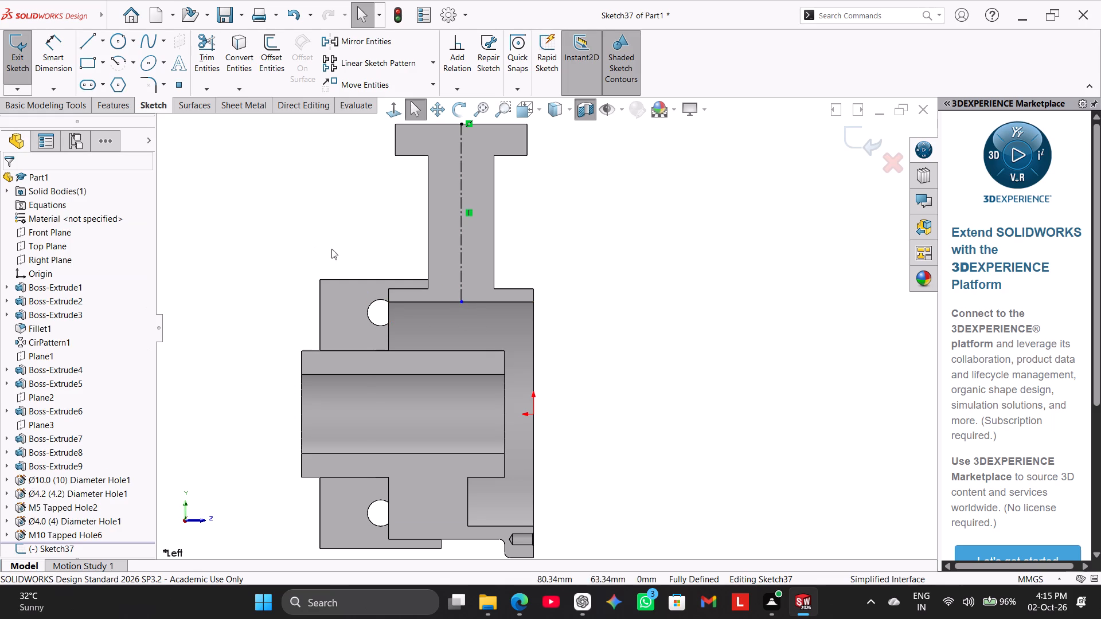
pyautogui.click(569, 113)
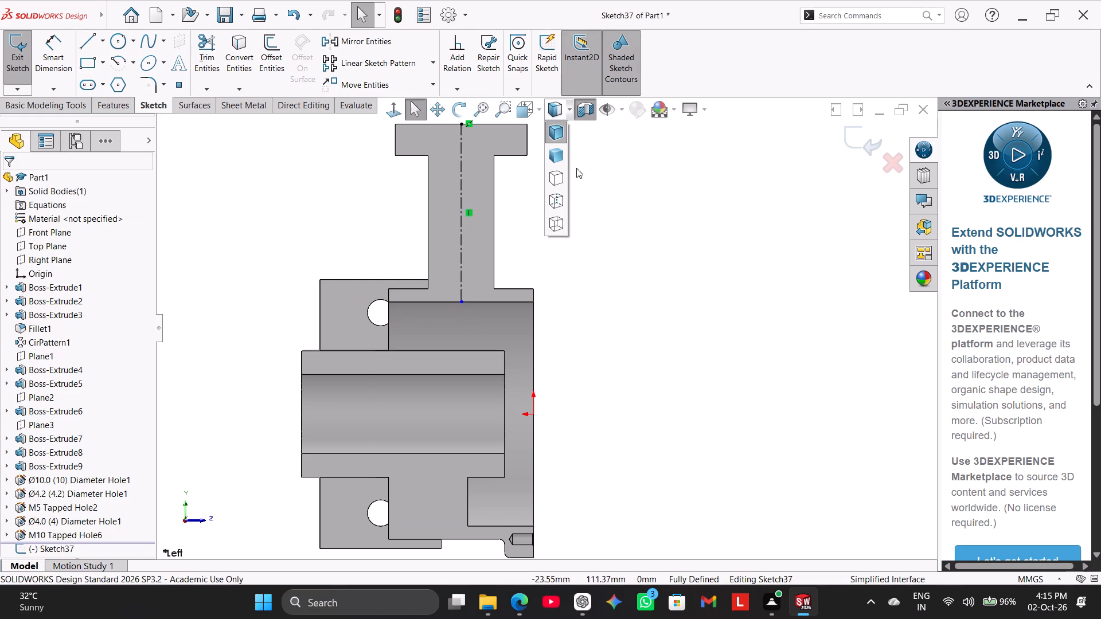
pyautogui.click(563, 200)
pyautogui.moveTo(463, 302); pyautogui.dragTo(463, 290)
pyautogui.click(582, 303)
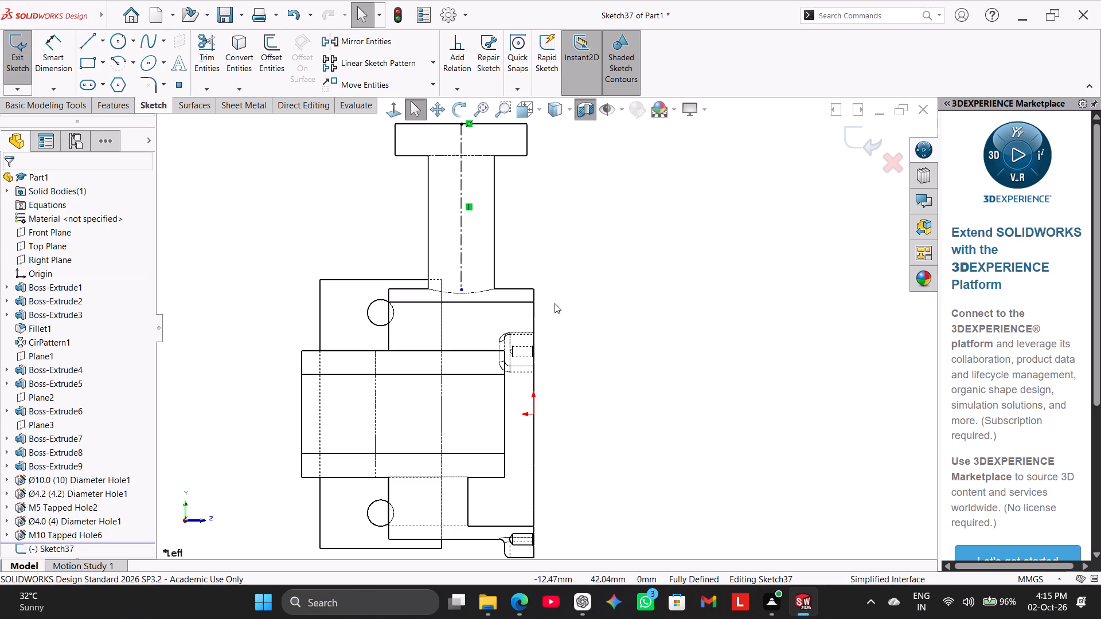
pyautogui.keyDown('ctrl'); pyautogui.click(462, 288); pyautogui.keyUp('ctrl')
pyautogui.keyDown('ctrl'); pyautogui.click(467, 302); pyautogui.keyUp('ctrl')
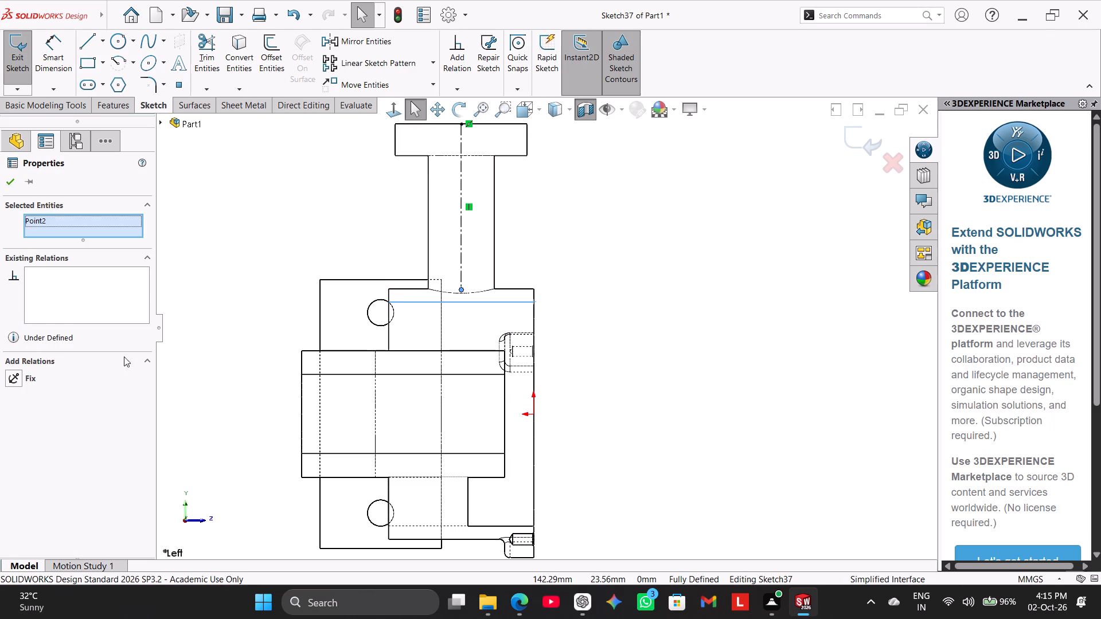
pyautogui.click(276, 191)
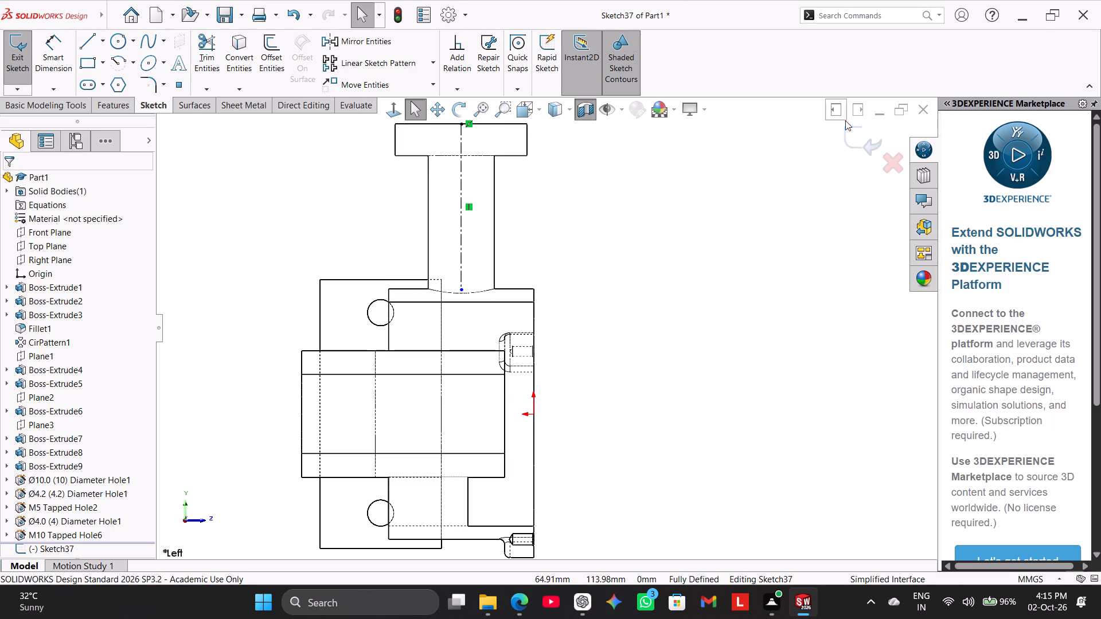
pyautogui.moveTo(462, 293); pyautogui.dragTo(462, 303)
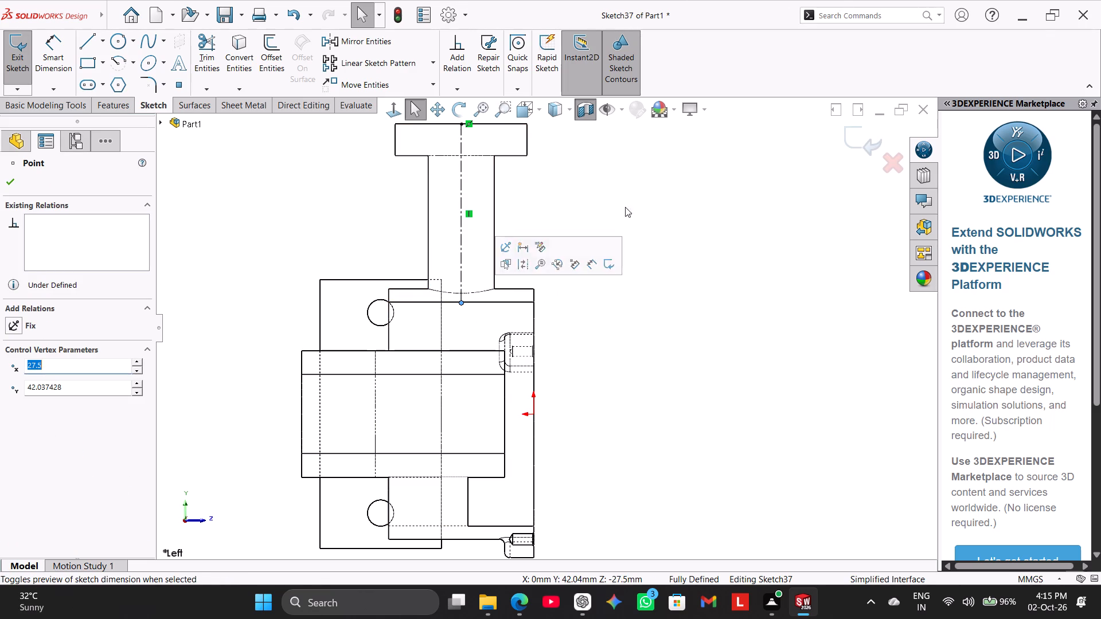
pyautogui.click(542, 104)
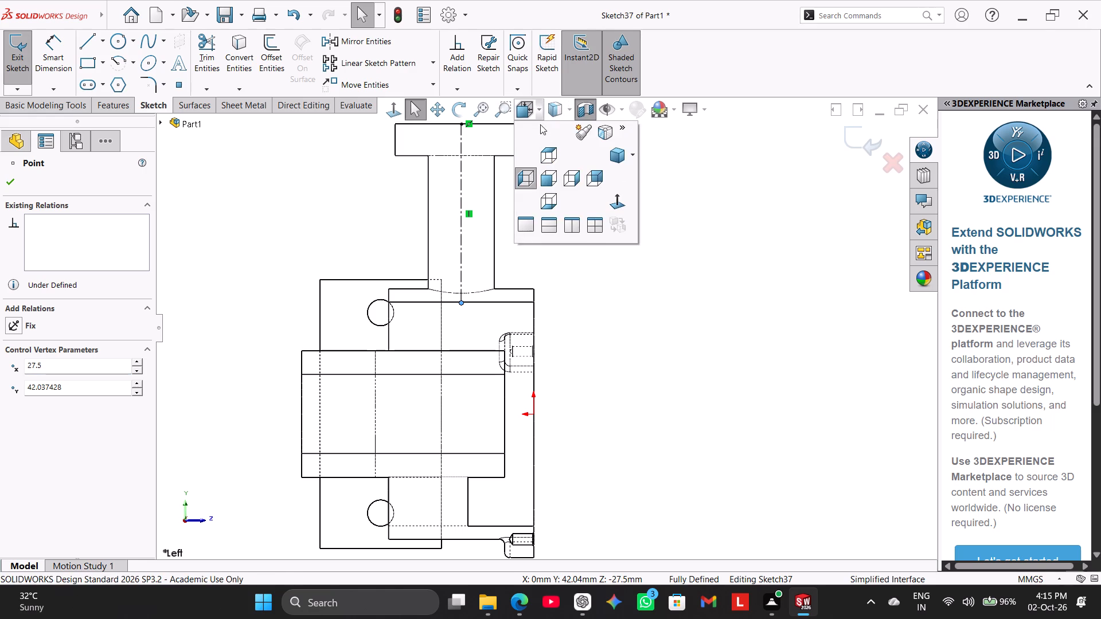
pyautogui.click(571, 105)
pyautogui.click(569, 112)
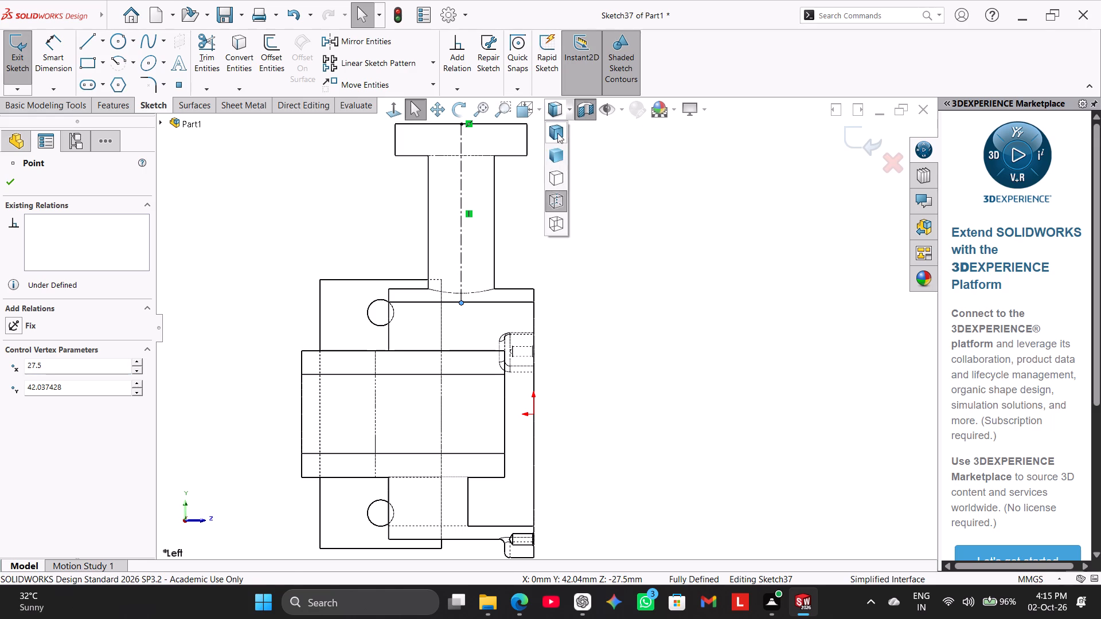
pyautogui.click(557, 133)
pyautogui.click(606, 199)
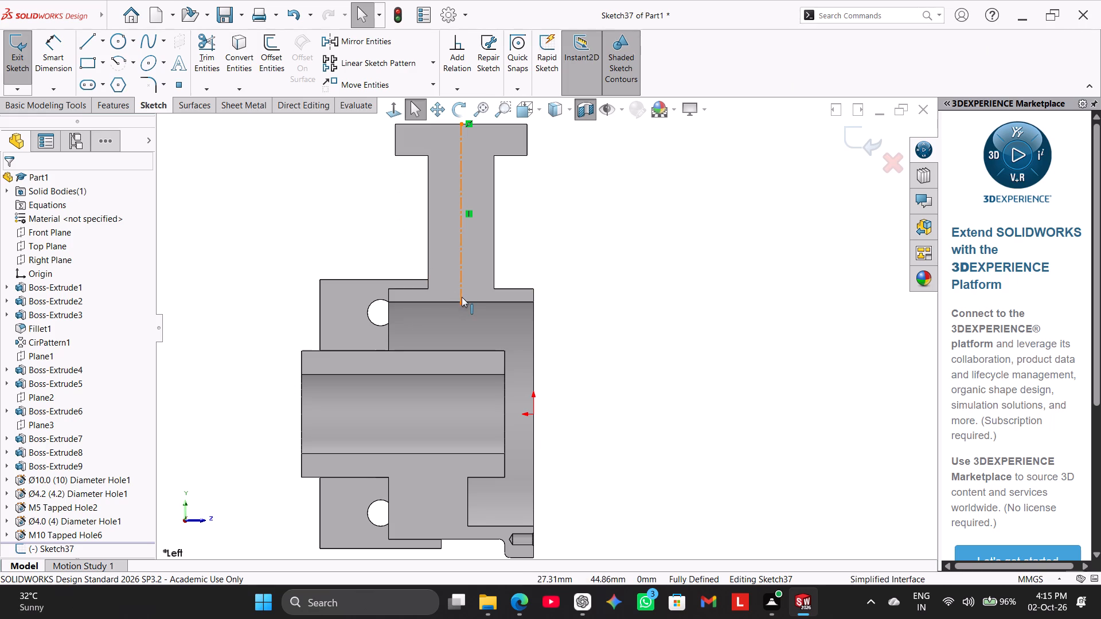
# Extend the centerline's lower end down through the main bore to the lower edge of the inner hub.
pyautogui.moveTo(461, 301); pyautogui.dragTo(432, 510)
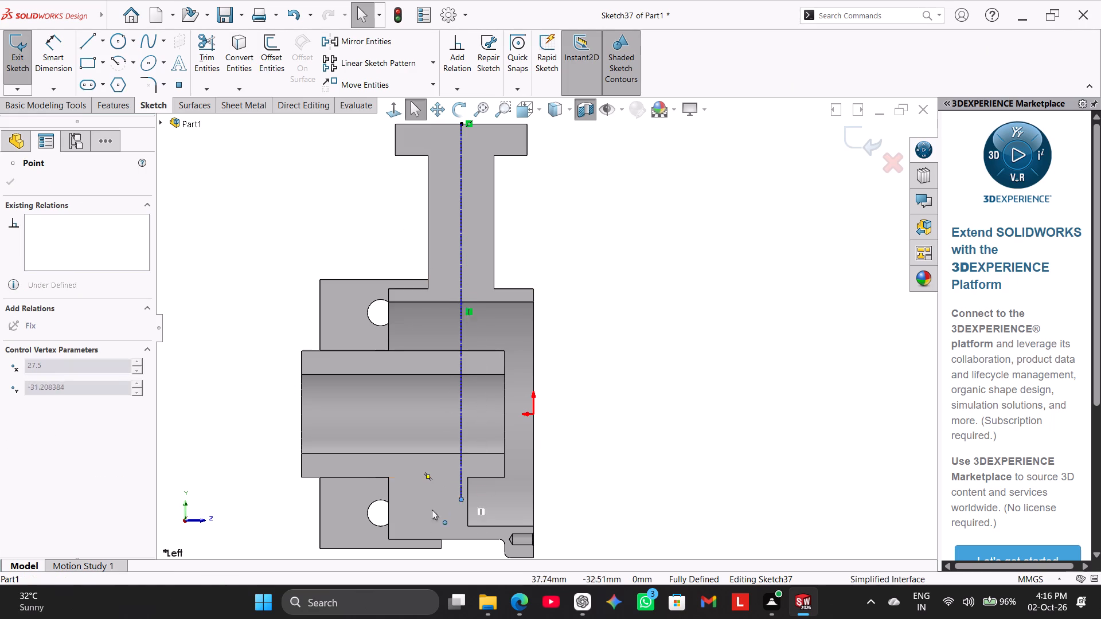
pyautogui.moveTo(432, 510); pyautogui.dragTo(446, 350)
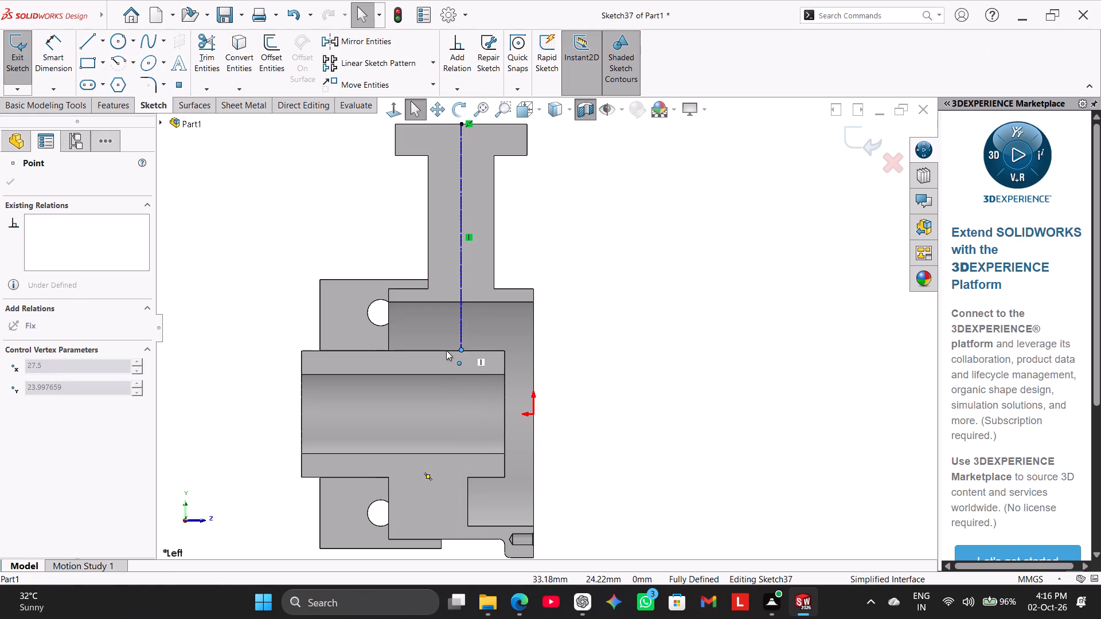
pyautogui.moveTo(446, 350); pyautogui.dragTo(450, 522)
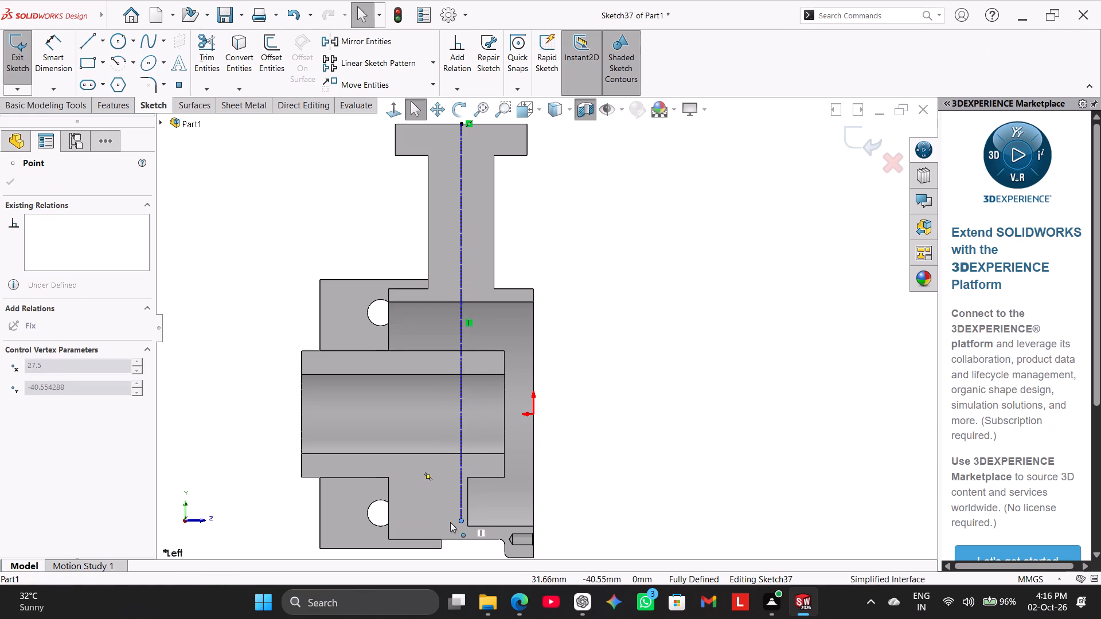
pyautogui.moveTo(450, 522); pyautogui.dragTo(452, 524)
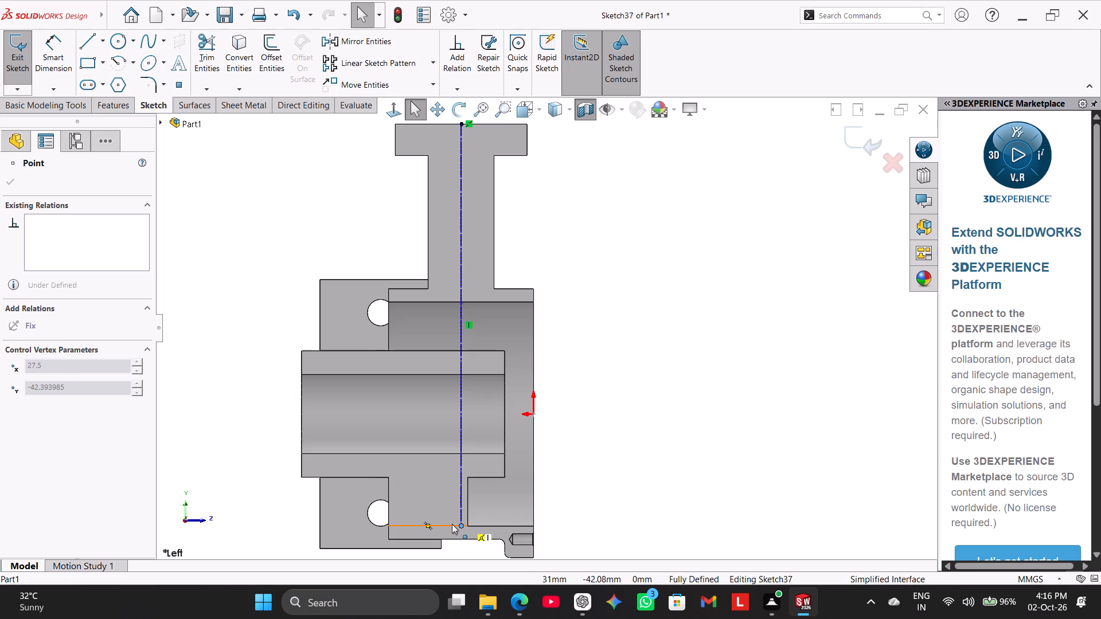
pyautogui.moveTo(452, 524); pyautogui.dragTo(458, 453)
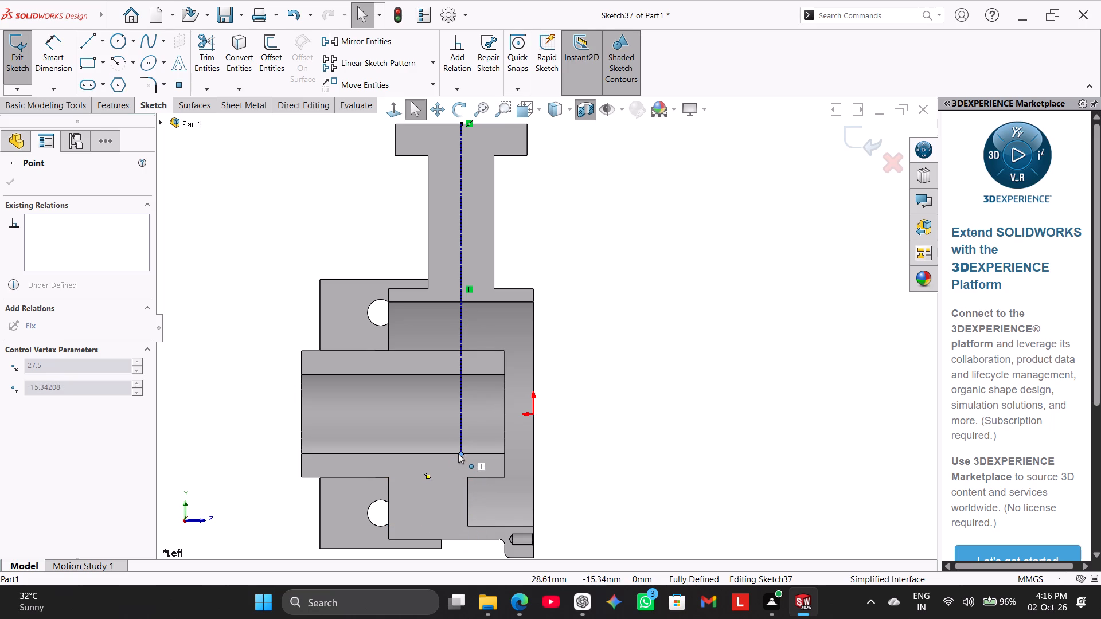
pyautogui.moveTo(458, 453); pyautogui.dragTo(458, 298)
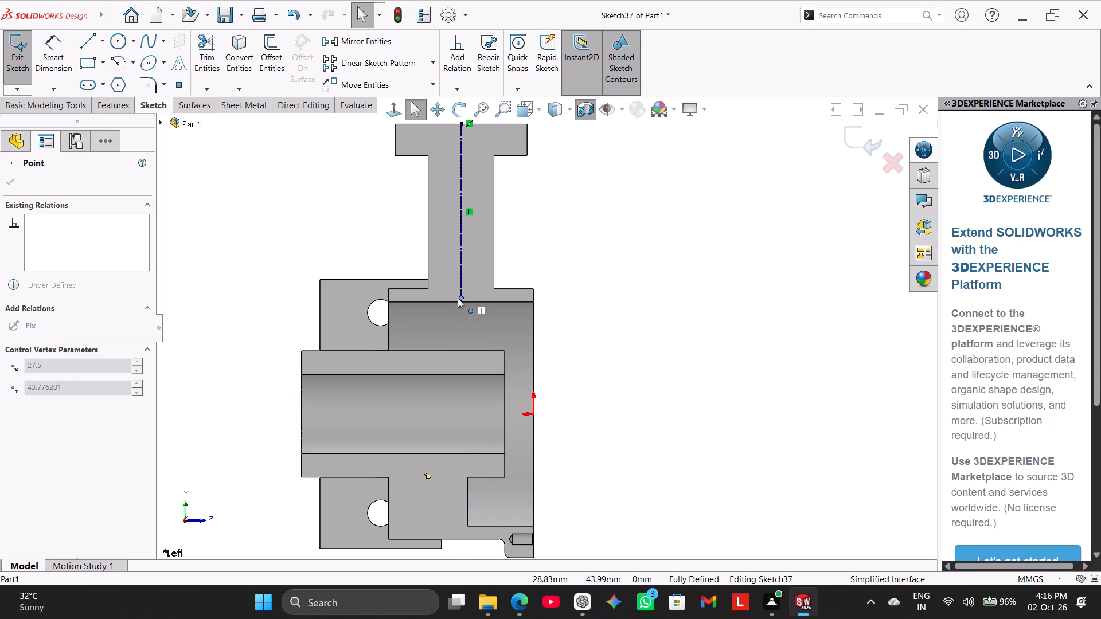
pyautogui.moveTo(458, 298); pyautogui.dragTo(453, 475)
pyautogui.click(225, 252)
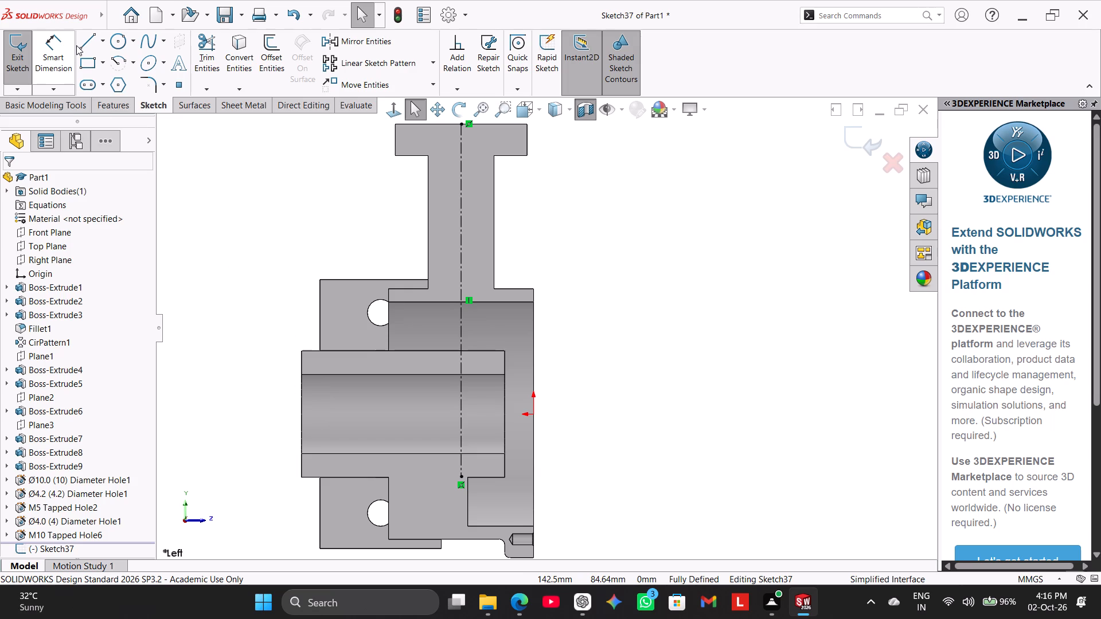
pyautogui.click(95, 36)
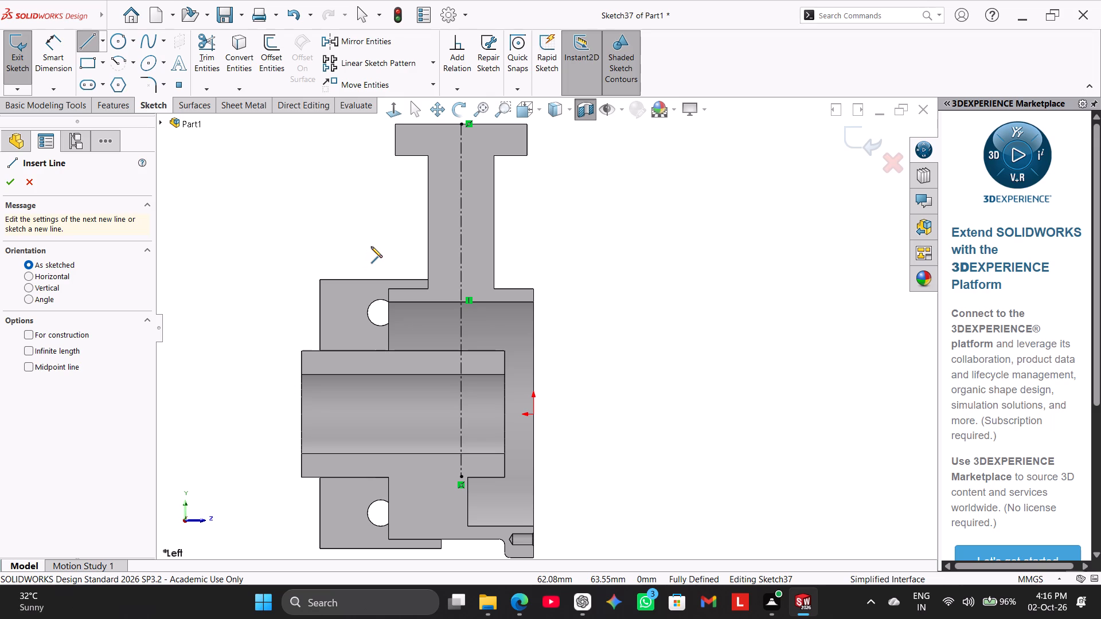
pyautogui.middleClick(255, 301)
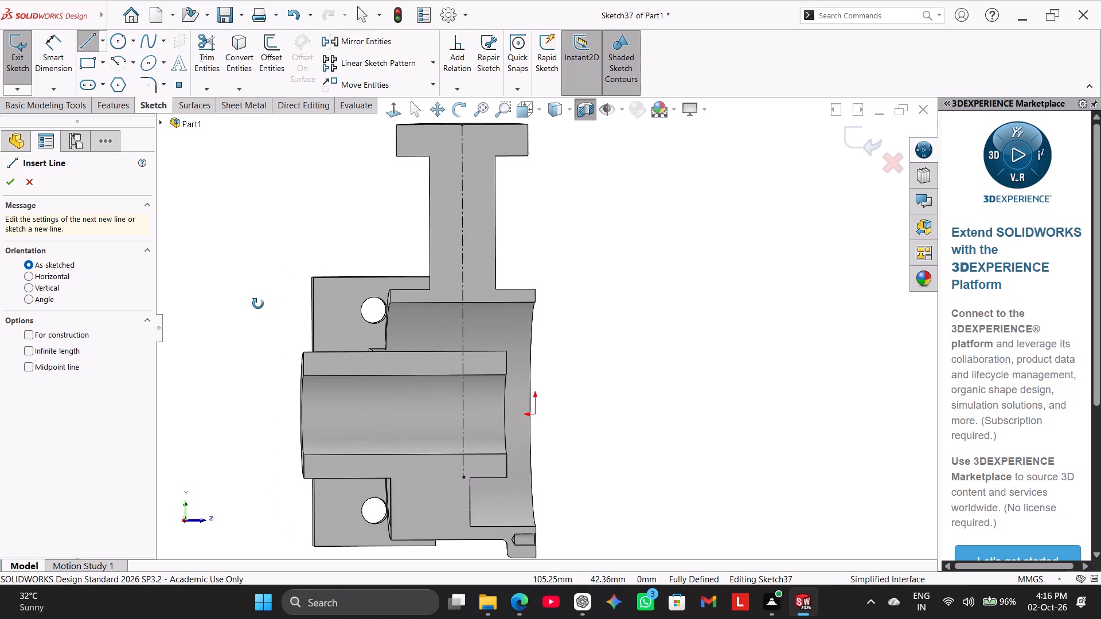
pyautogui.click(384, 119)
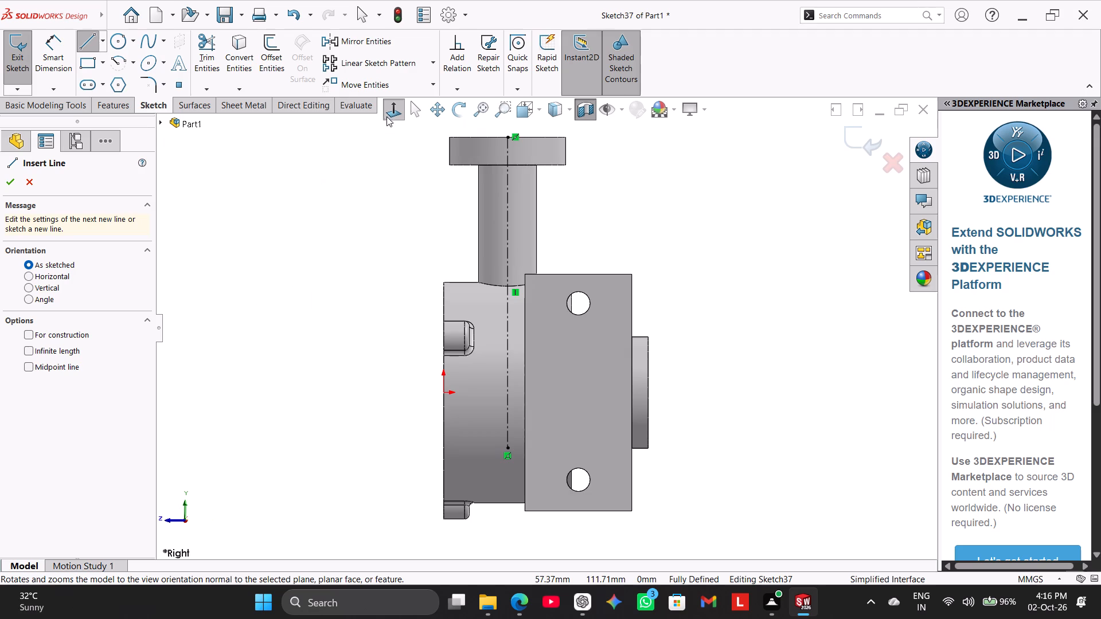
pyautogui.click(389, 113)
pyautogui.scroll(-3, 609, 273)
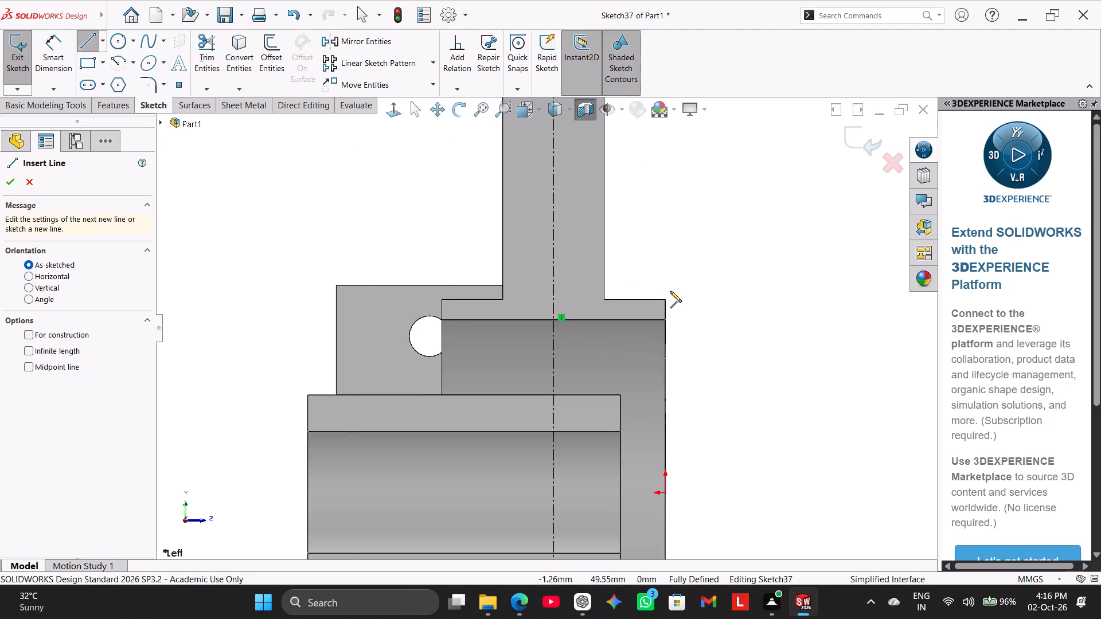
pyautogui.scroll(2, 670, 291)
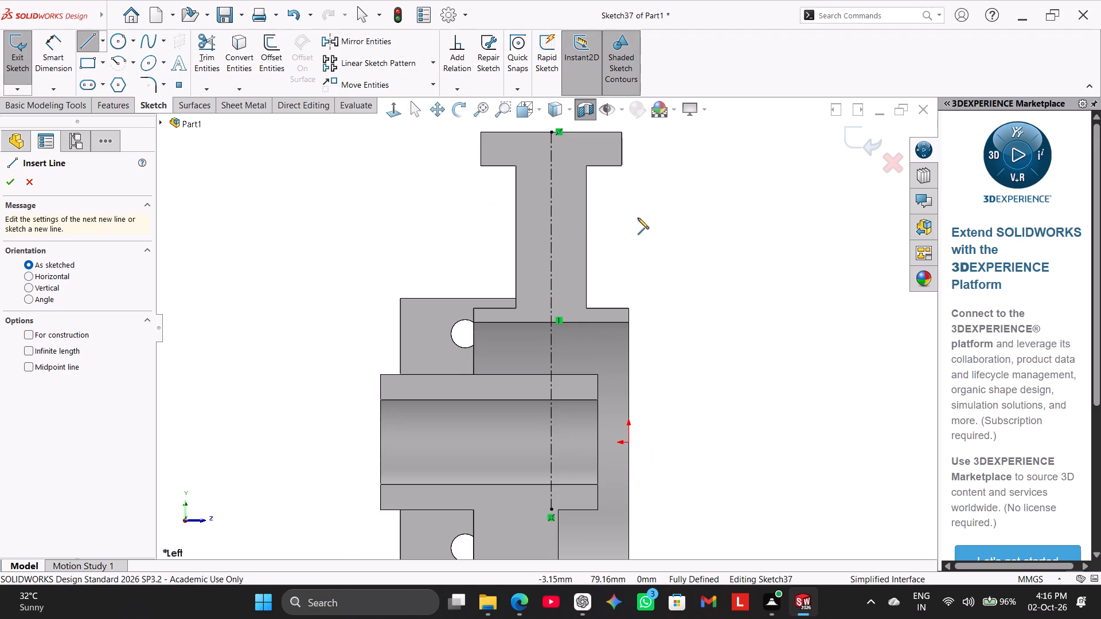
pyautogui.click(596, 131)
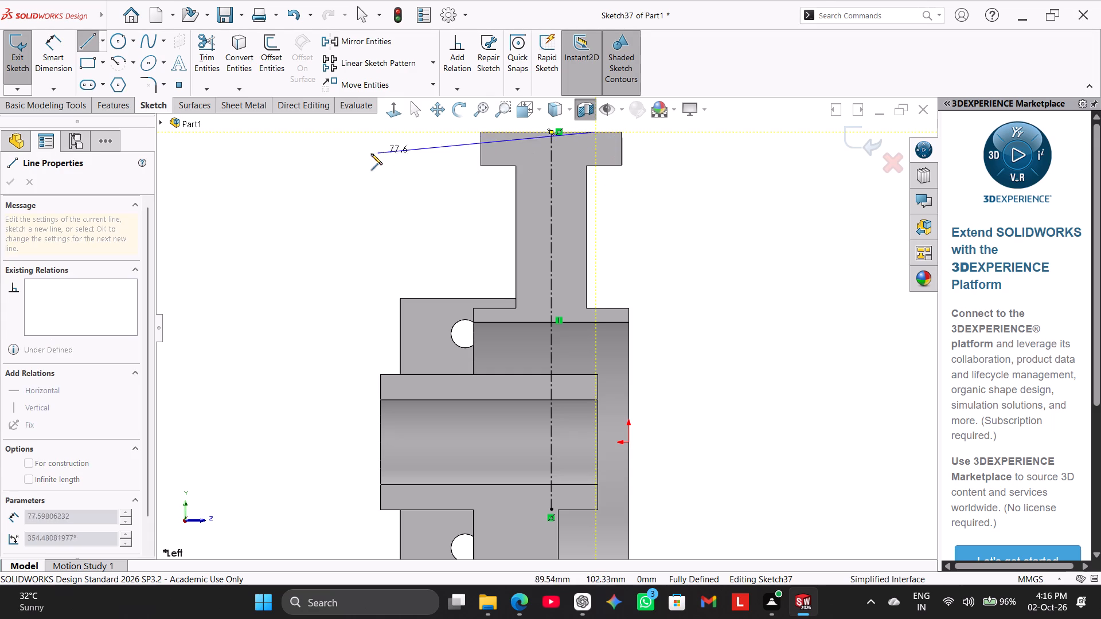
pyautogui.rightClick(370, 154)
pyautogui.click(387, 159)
# Draw a stepped line profile from the centerline's top, about 19 mm along the flange edge, down the boss with a 45 mm vertical run to the bore wall.
pyautogui.click(85, 40)
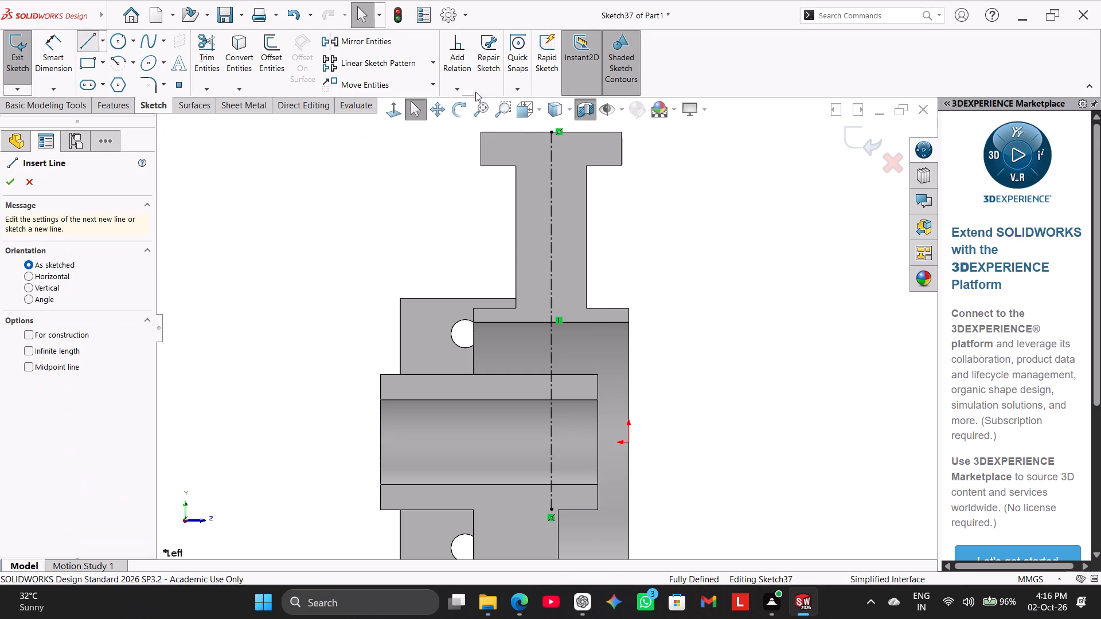
pyautogui.click(551, 132)
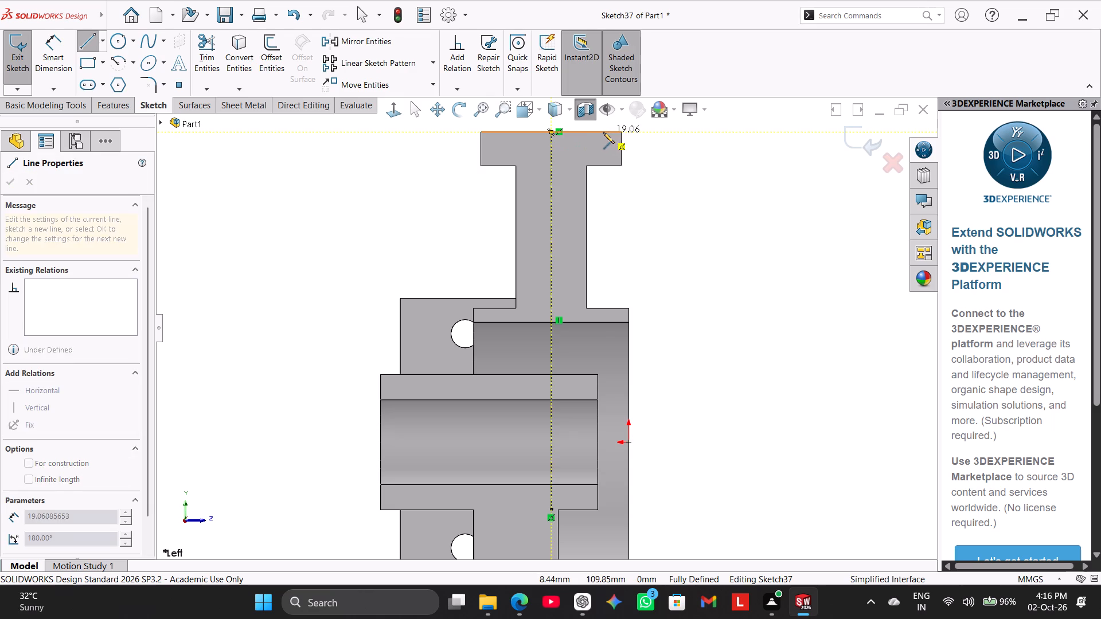
pyautogui.click(603, 132)
pyautogui.moveTo(603, 142); pyautogui.dragTo(596, 142)
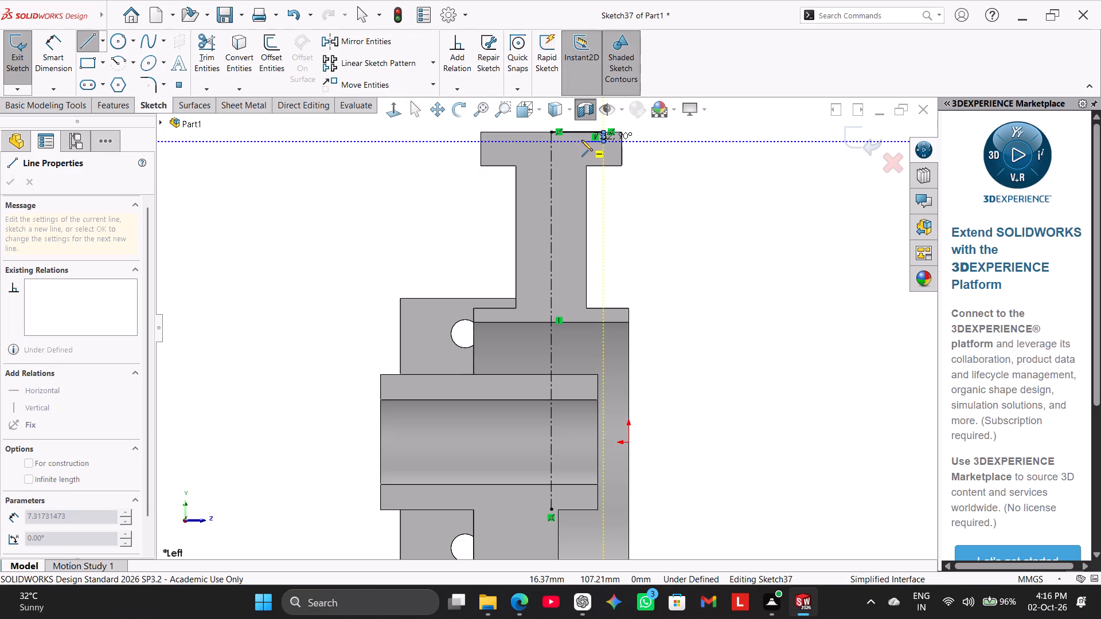
pyautogui.click(575, 140)
pyautogui.click(575, 170)
pyautogui.click(584, 170)
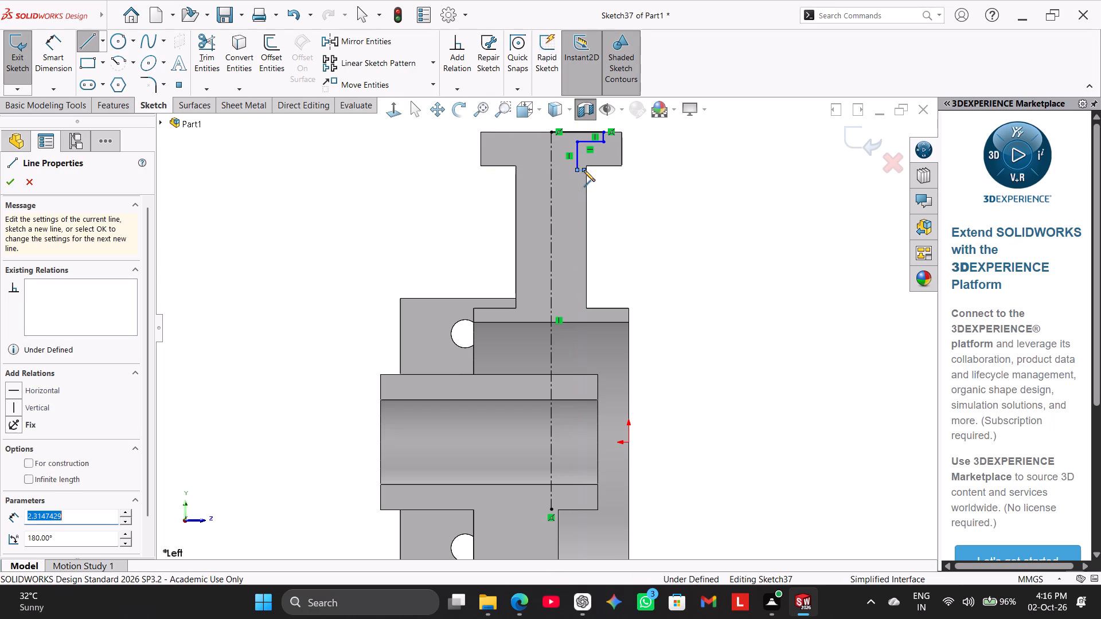
pyautogui.click(581, 296)
pyautogui.click(574, 296)
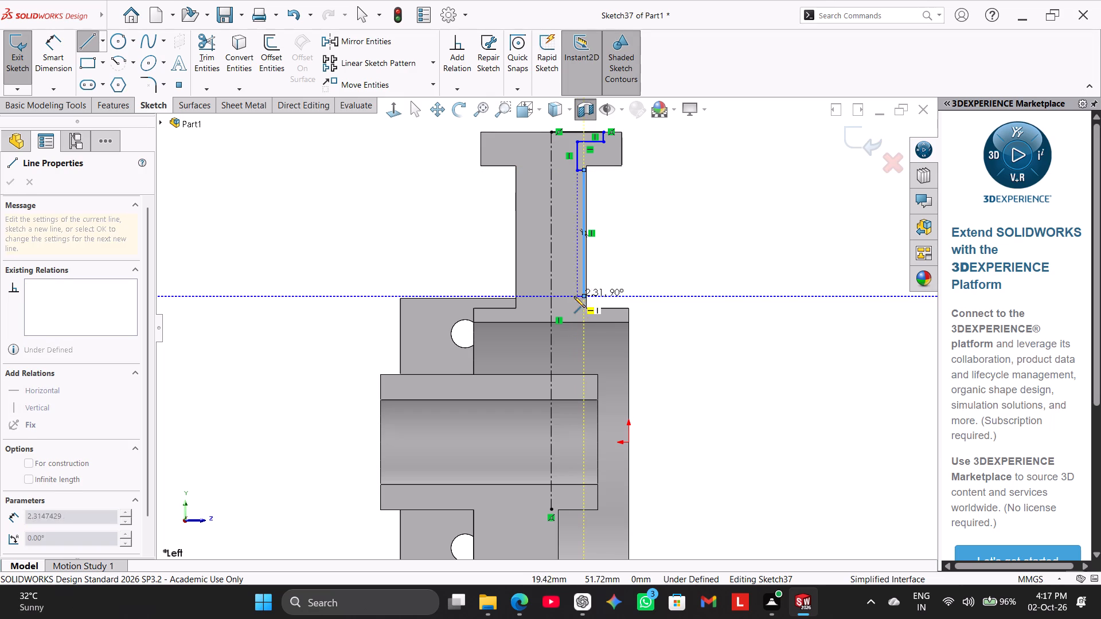
pyautogui.click(576, 322)
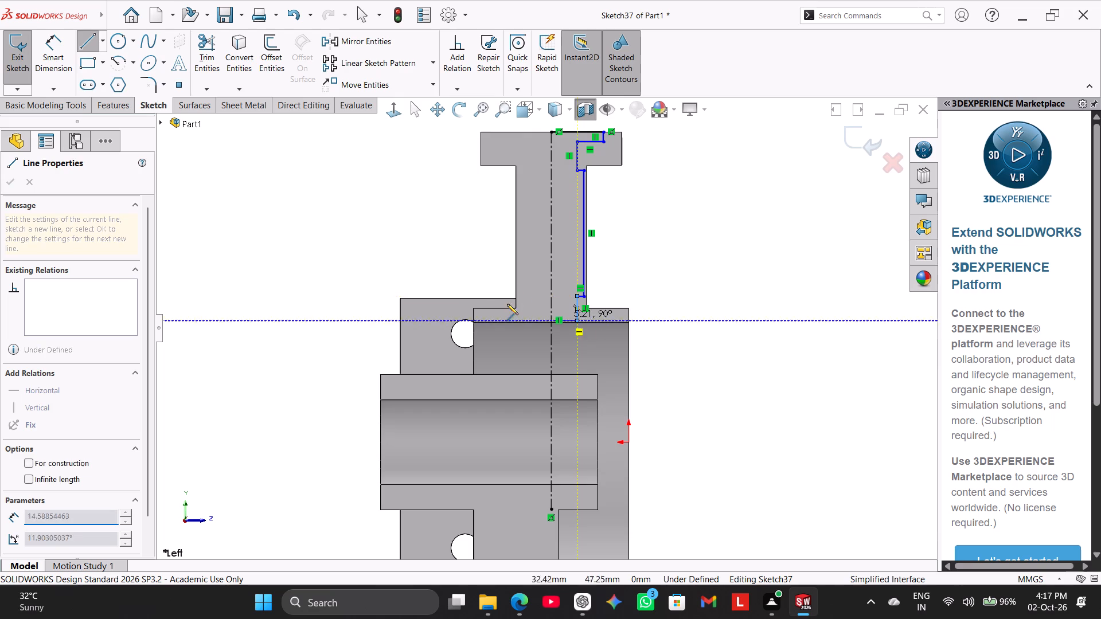
pyautogui.rightClick(382, 236)
pyautogui.click(395, 248)
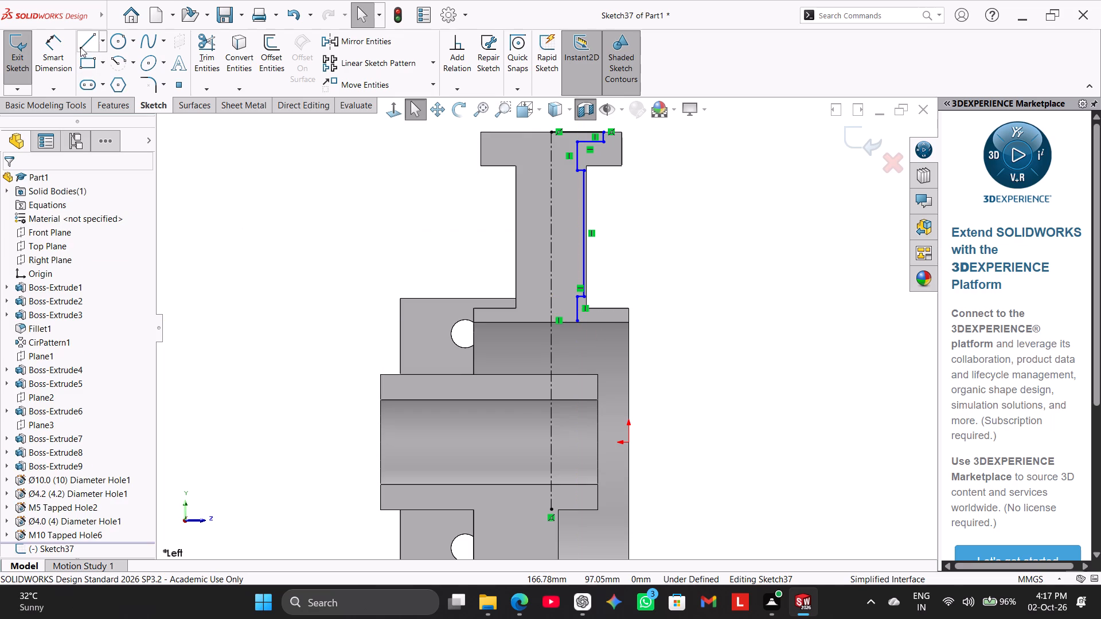
# Draw a horizontal line about 9 mm long from the stepped profile's lower end to the centerline.
pyautogui.click(84, 42)
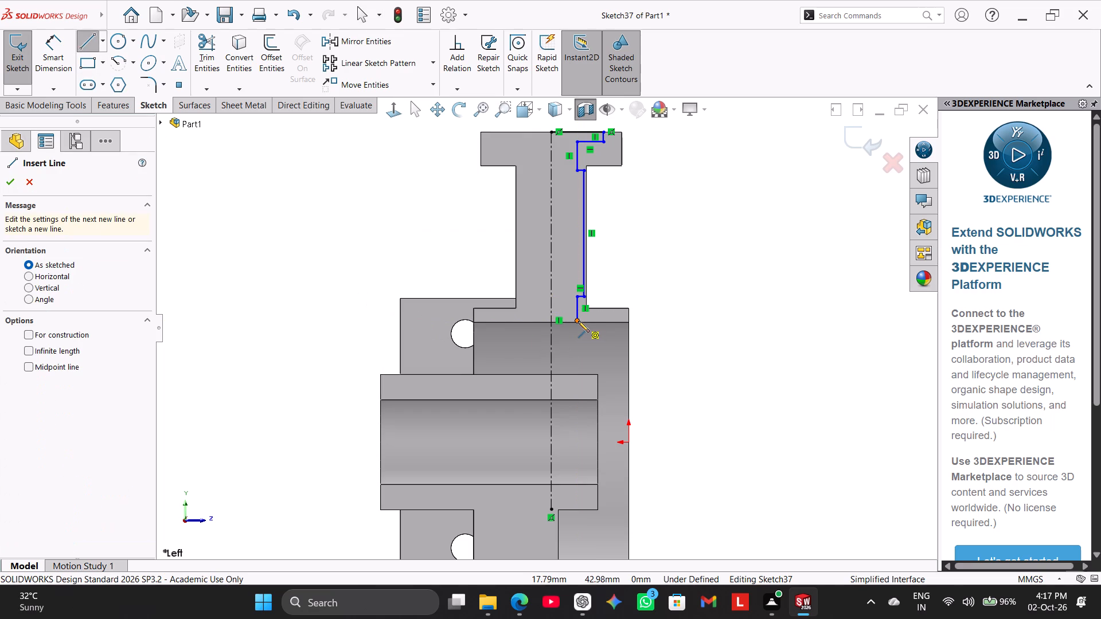
pyautogui.click(578, 321)
pyautogui.click(552, 321)
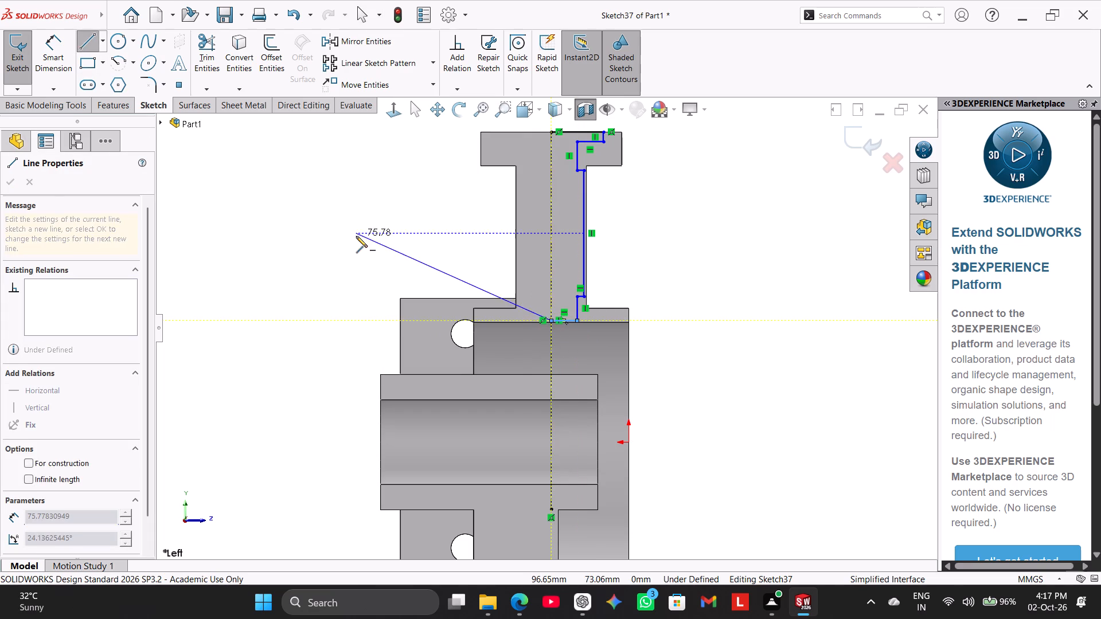
pyautogui.rightClick(356, 236)
pyautogui.click(386, 246)
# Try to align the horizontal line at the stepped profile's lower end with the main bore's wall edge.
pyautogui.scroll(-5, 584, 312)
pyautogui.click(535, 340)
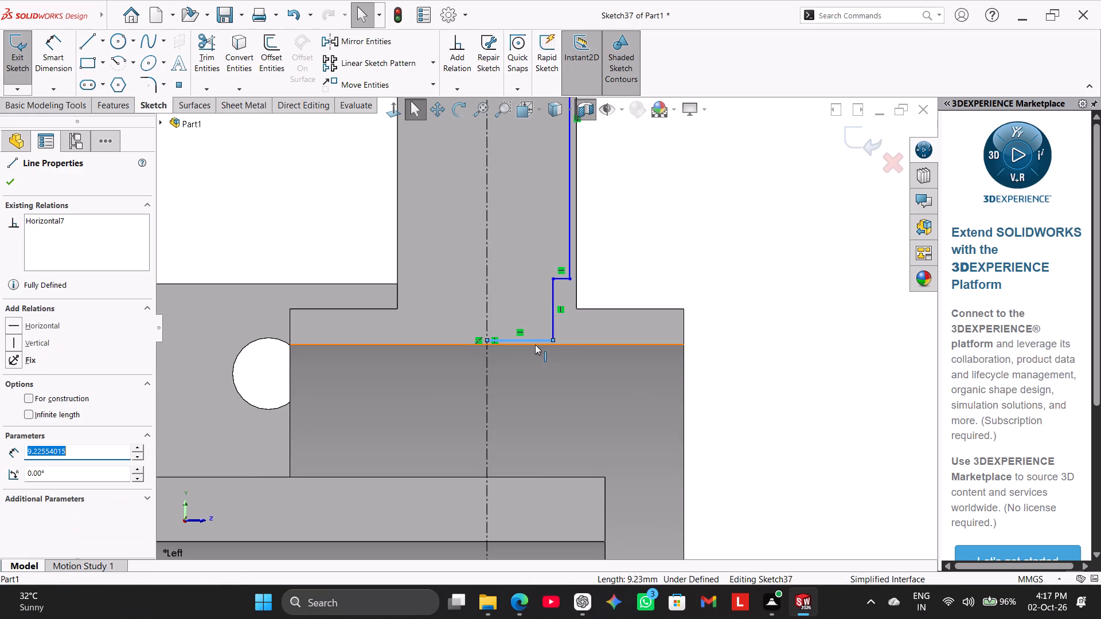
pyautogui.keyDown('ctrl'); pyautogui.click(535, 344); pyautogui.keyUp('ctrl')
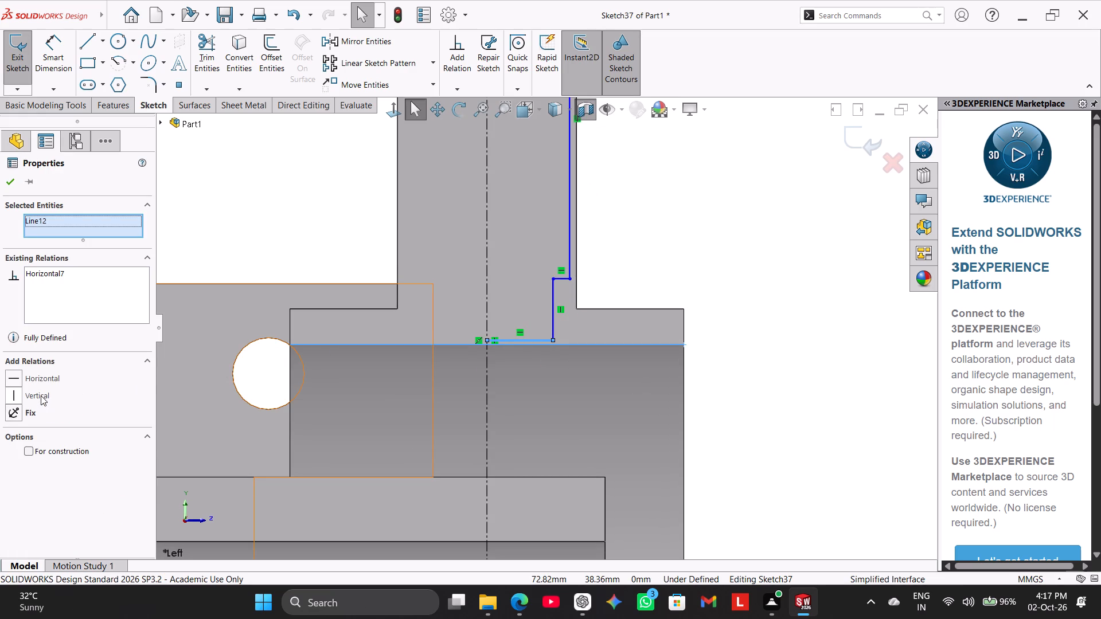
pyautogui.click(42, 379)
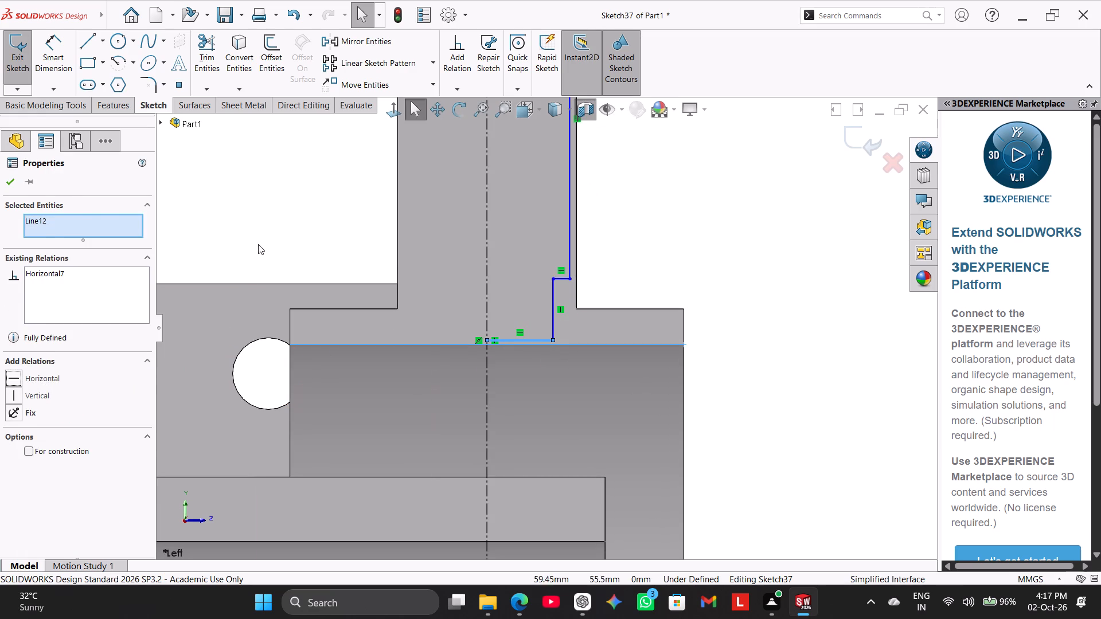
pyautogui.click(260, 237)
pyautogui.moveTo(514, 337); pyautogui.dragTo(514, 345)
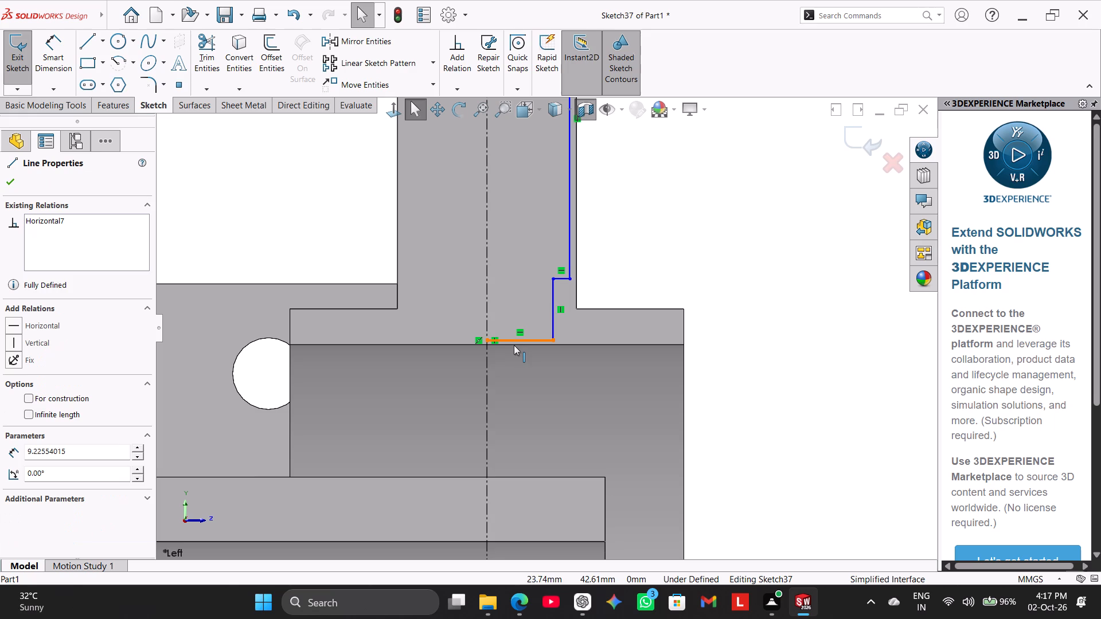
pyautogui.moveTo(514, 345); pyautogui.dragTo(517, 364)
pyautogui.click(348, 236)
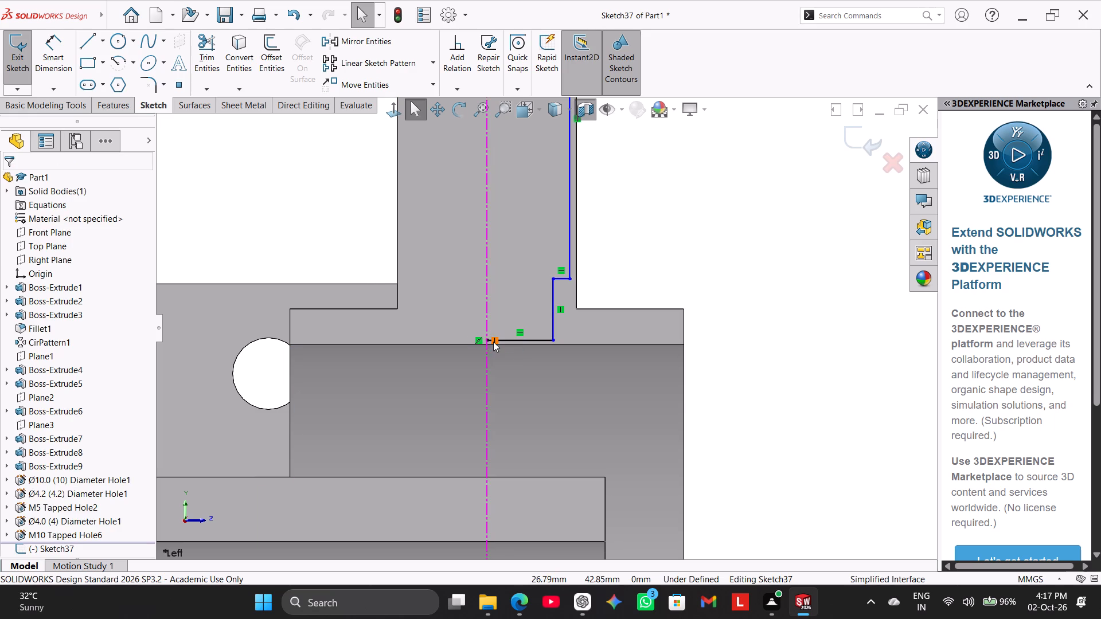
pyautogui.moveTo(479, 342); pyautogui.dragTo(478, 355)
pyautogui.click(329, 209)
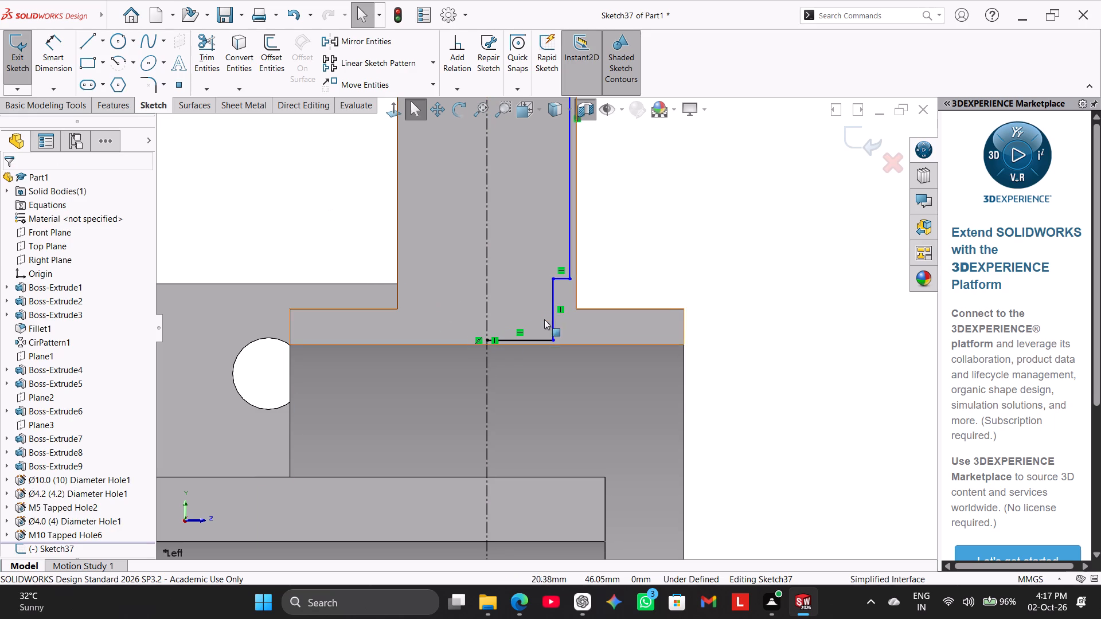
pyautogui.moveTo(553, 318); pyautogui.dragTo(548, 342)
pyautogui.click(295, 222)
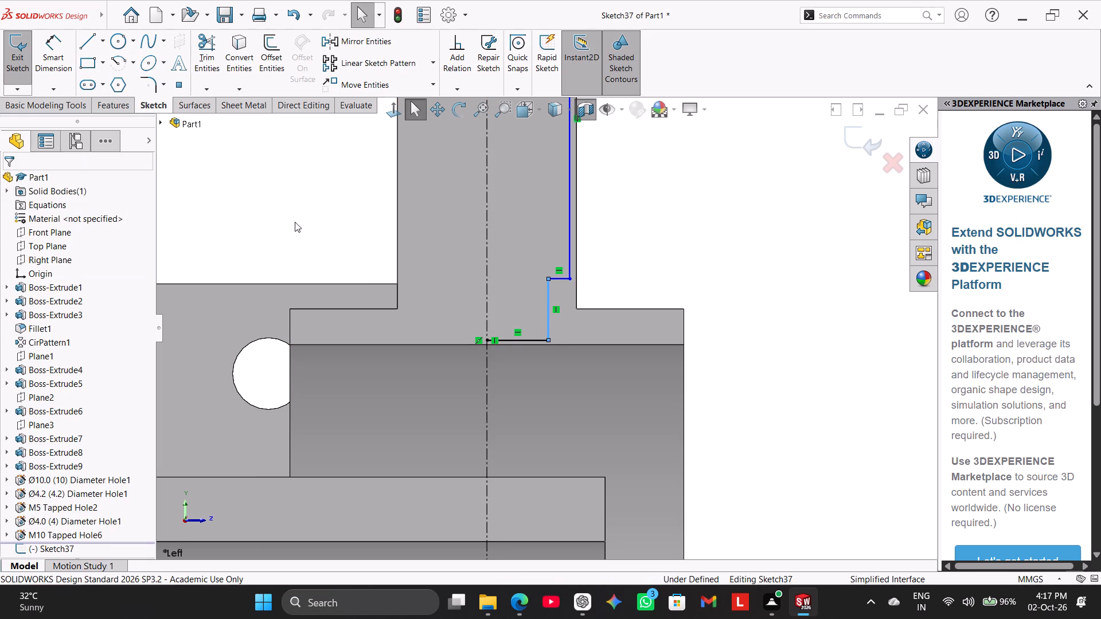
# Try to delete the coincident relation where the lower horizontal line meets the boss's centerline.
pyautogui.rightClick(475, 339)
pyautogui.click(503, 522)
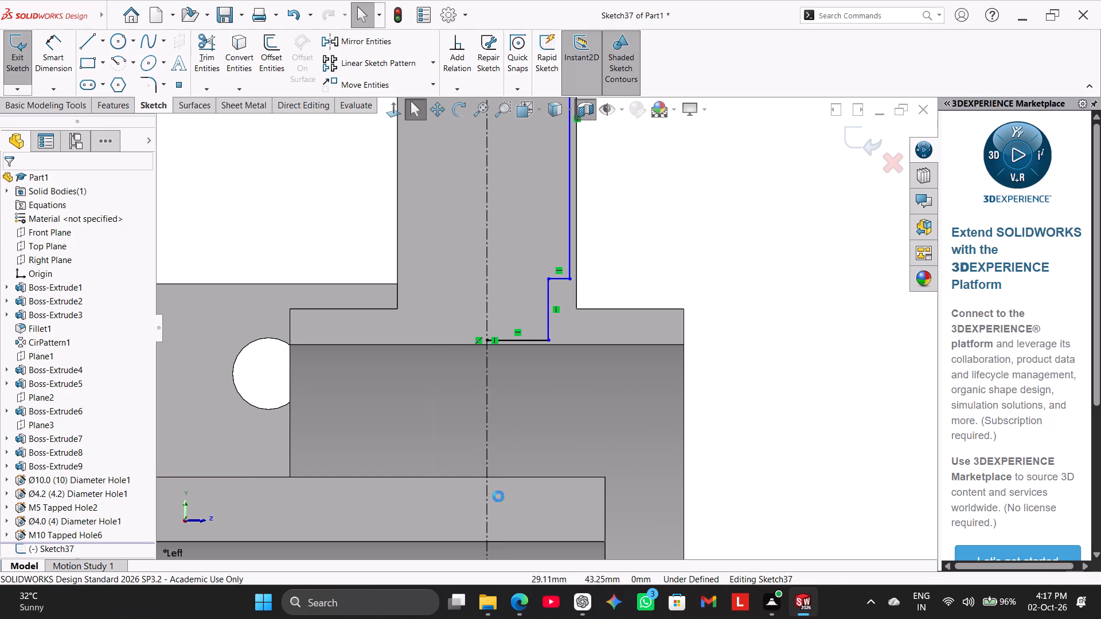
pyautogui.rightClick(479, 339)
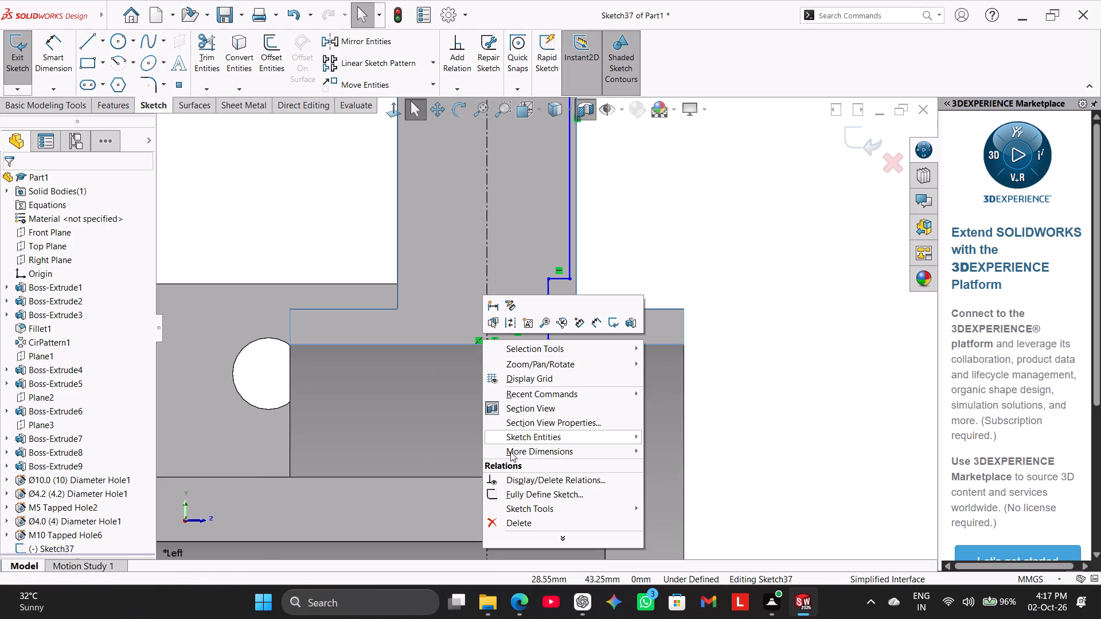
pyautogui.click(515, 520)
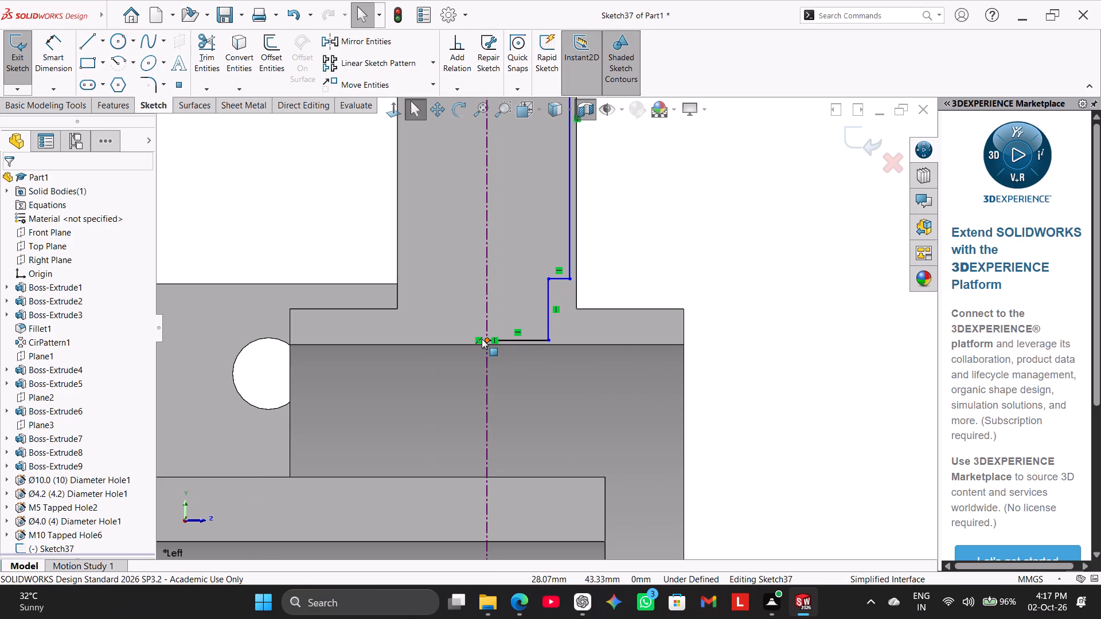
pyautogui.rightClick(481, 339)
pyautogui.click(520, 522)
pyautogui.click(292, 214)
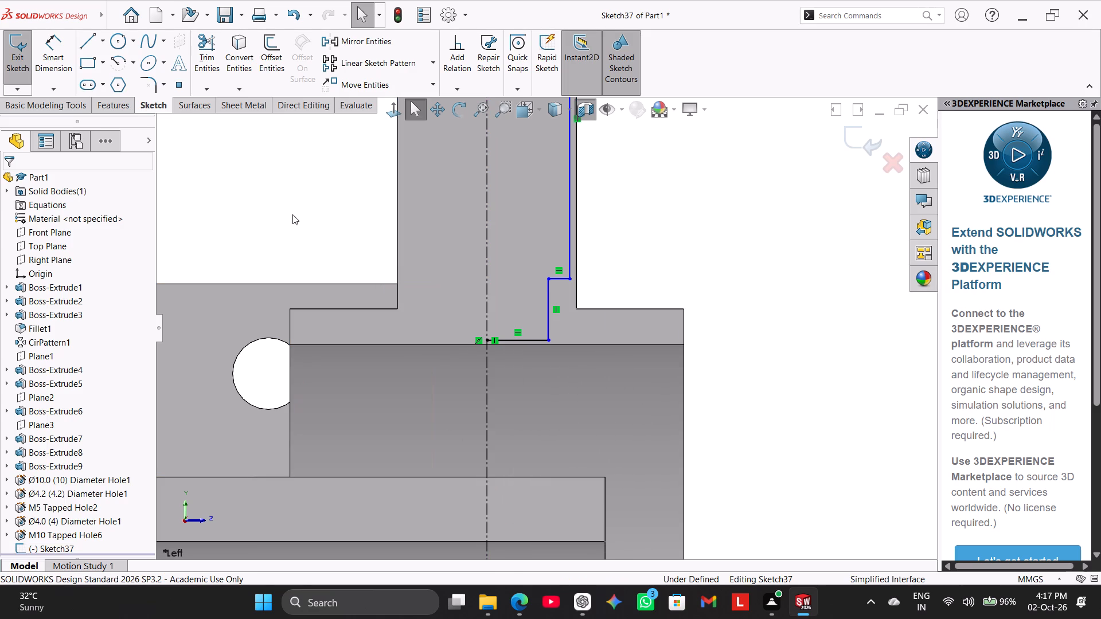
# Undo the recent edits back to before the horizontal line joining the profile's lower end to the centerline was drawn.
pyautogui.hotkey('ctrl', 'z')
pyautogui.hotkey('ctrl', 'z')
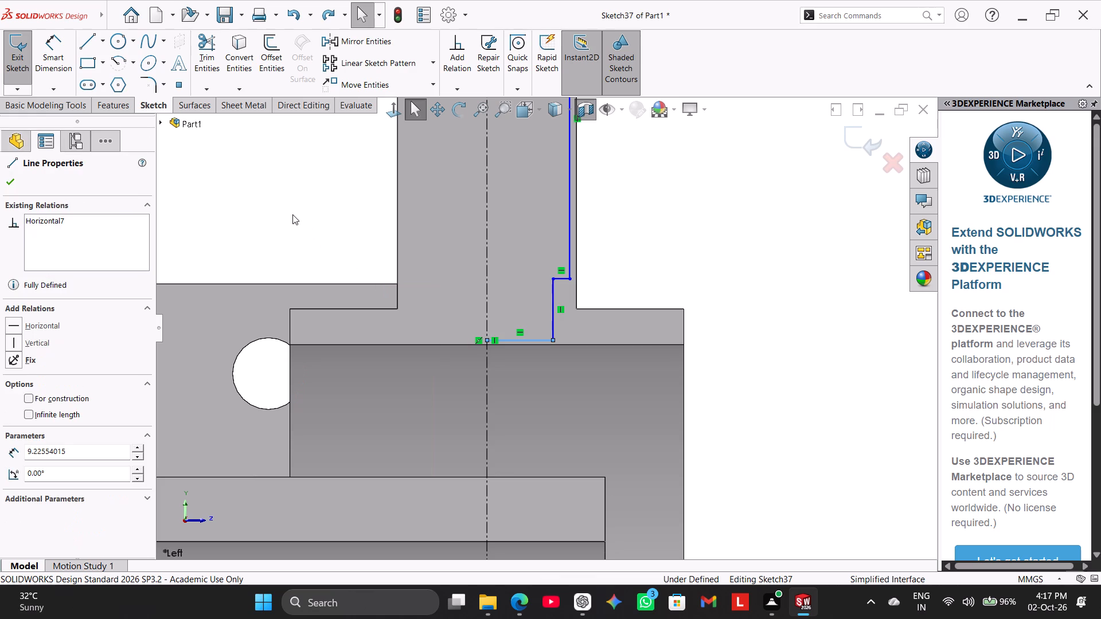
pyautogui.hotkey('ctrl', 'z')
pyautogui.hotkey('ctrl', 'z')
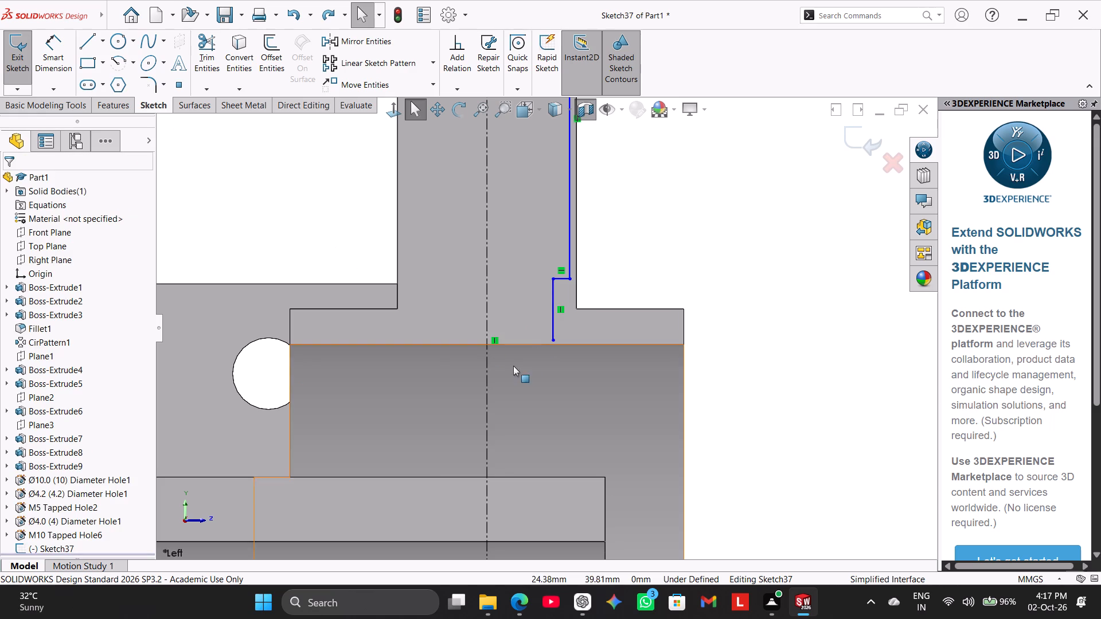
# Extend the profile's lowest vertical line downward so its endpoint lies slightly past the main bore's wall edge.
pyautogui.moveTo(556, 343); pyautogui.dragTo(555, 348)
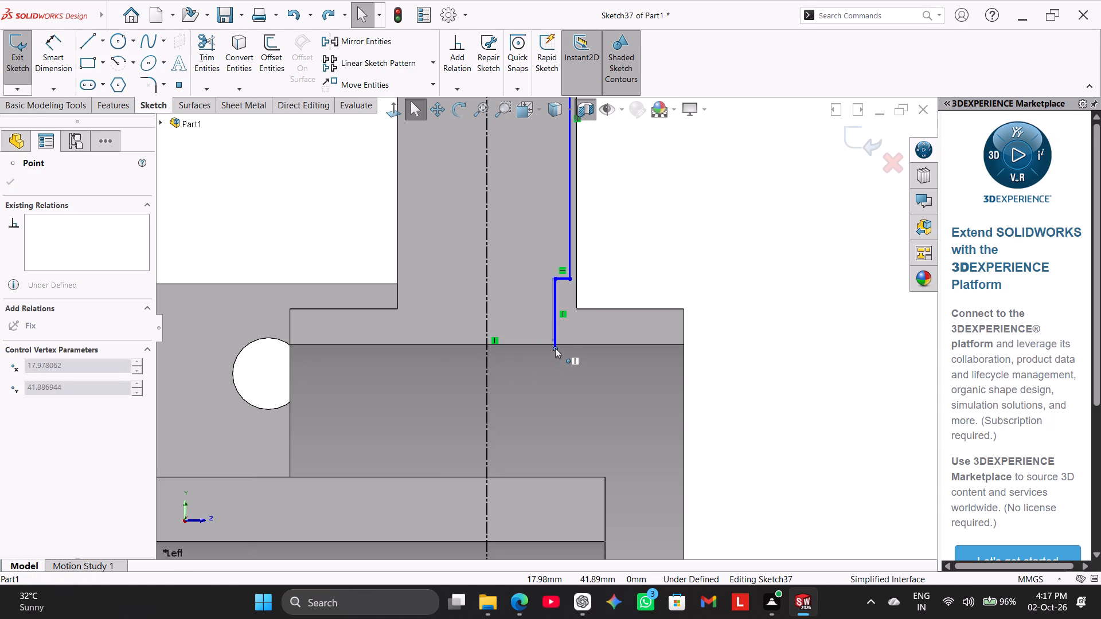
pyautogui.moveTo(555, 348); pyautogui.dragTo(555, 358)
pyautogui.moveTo(555, 358); pyautogui.dragTo(555, 362)
pyautogui.click(340, 207)
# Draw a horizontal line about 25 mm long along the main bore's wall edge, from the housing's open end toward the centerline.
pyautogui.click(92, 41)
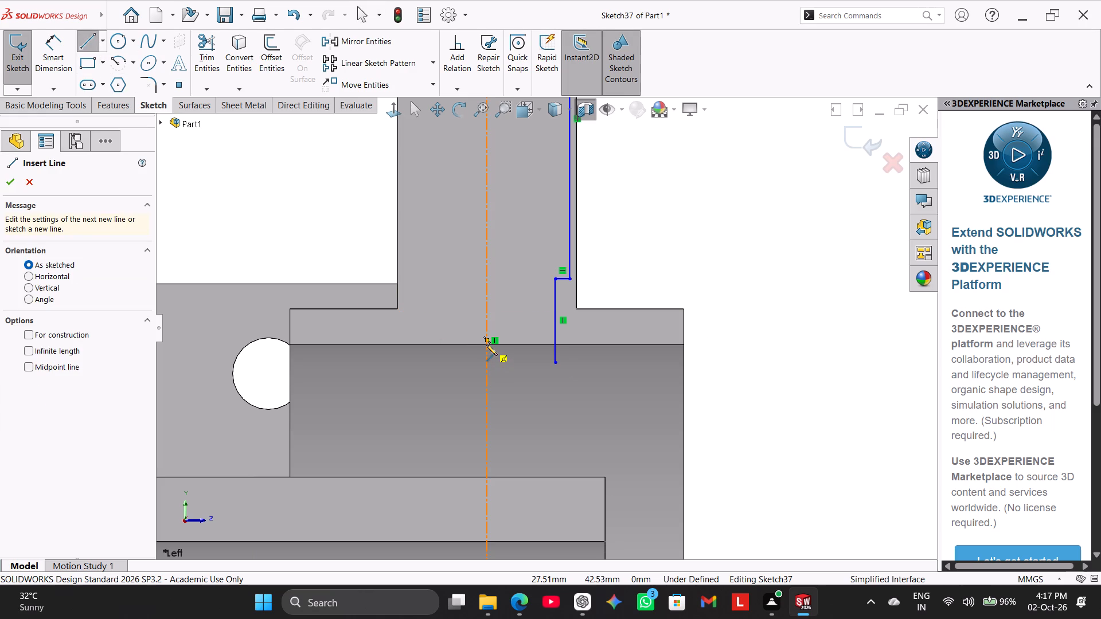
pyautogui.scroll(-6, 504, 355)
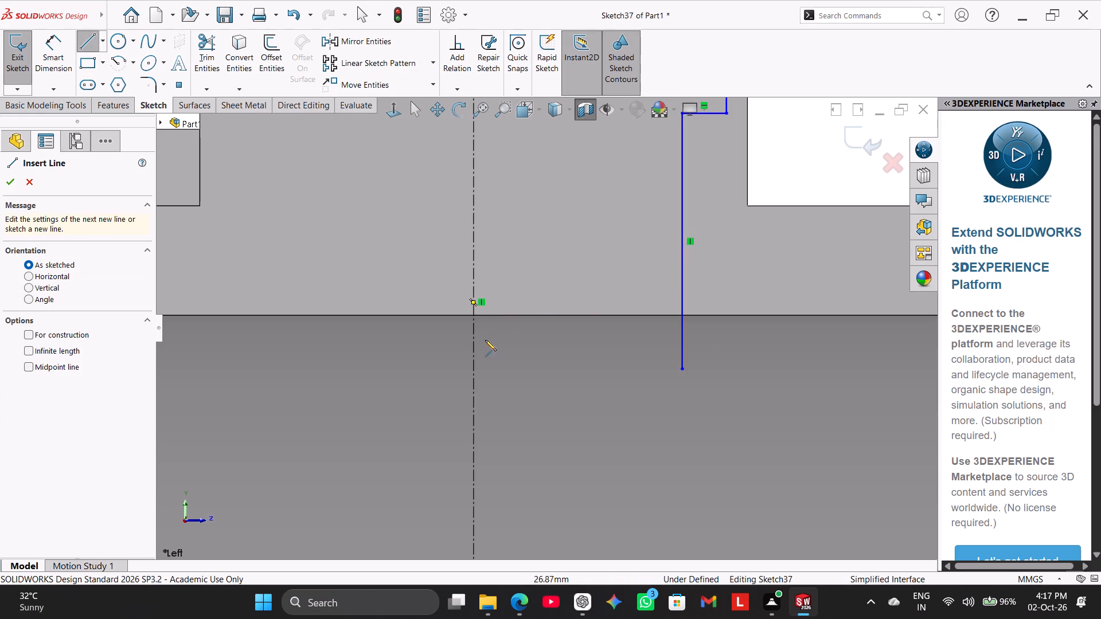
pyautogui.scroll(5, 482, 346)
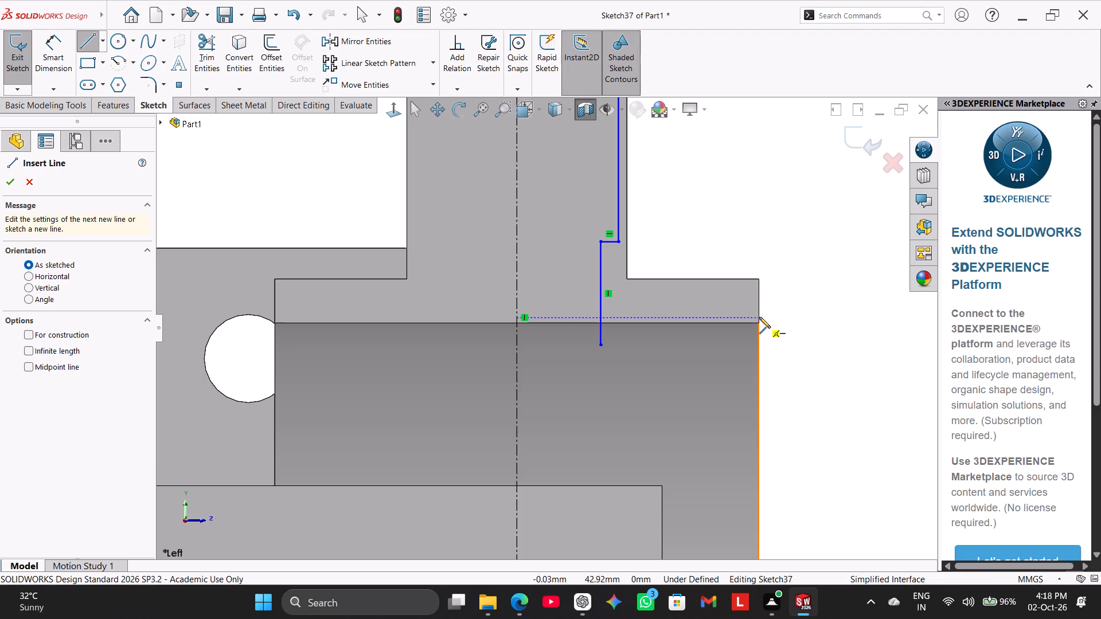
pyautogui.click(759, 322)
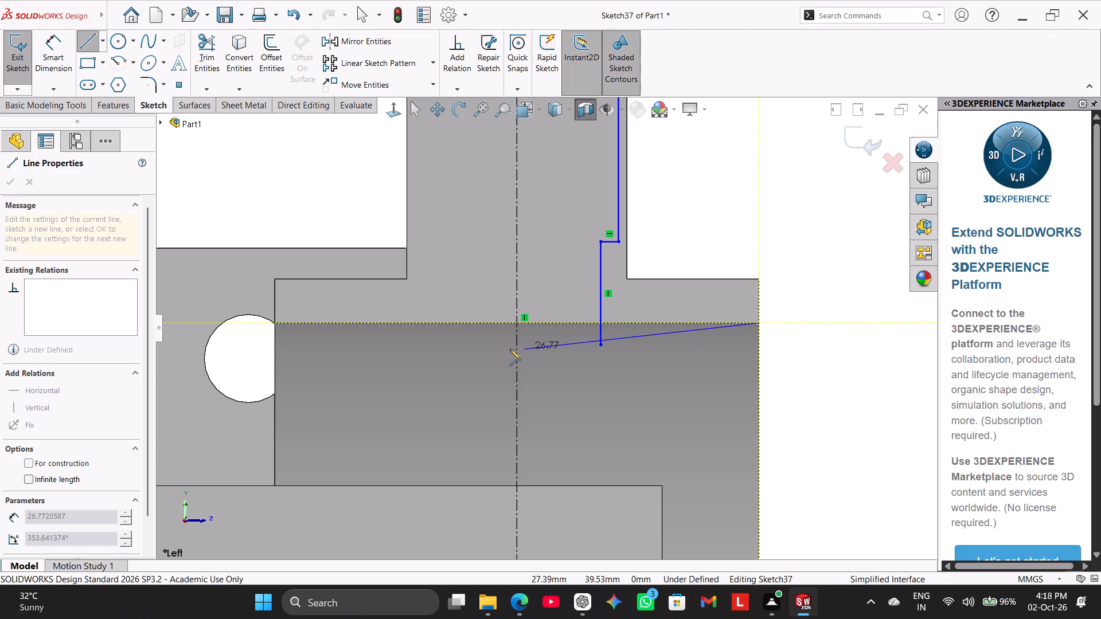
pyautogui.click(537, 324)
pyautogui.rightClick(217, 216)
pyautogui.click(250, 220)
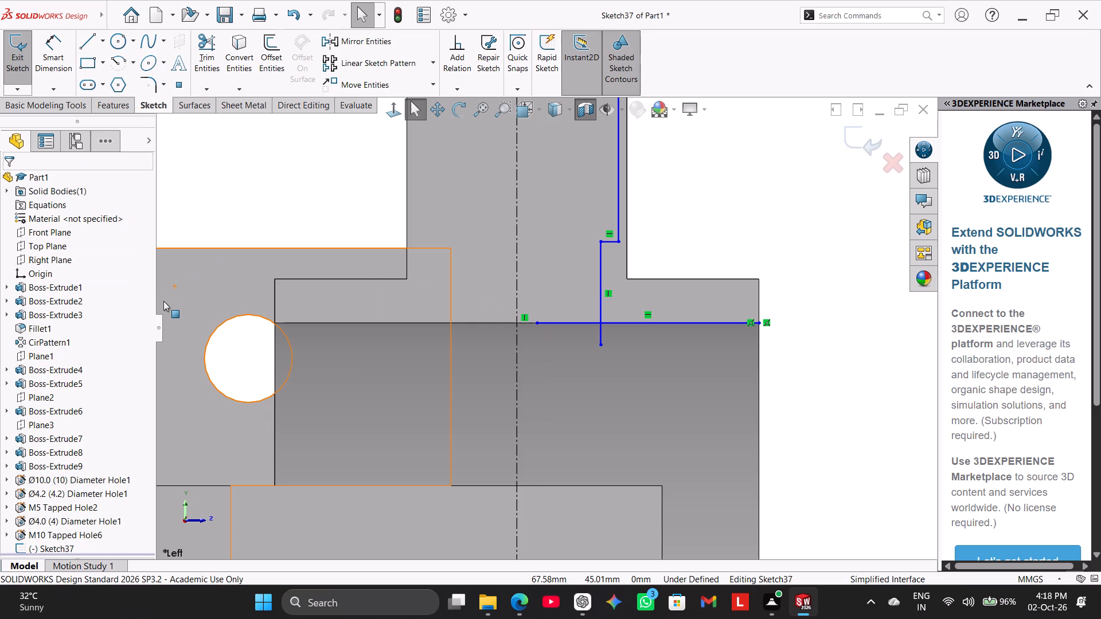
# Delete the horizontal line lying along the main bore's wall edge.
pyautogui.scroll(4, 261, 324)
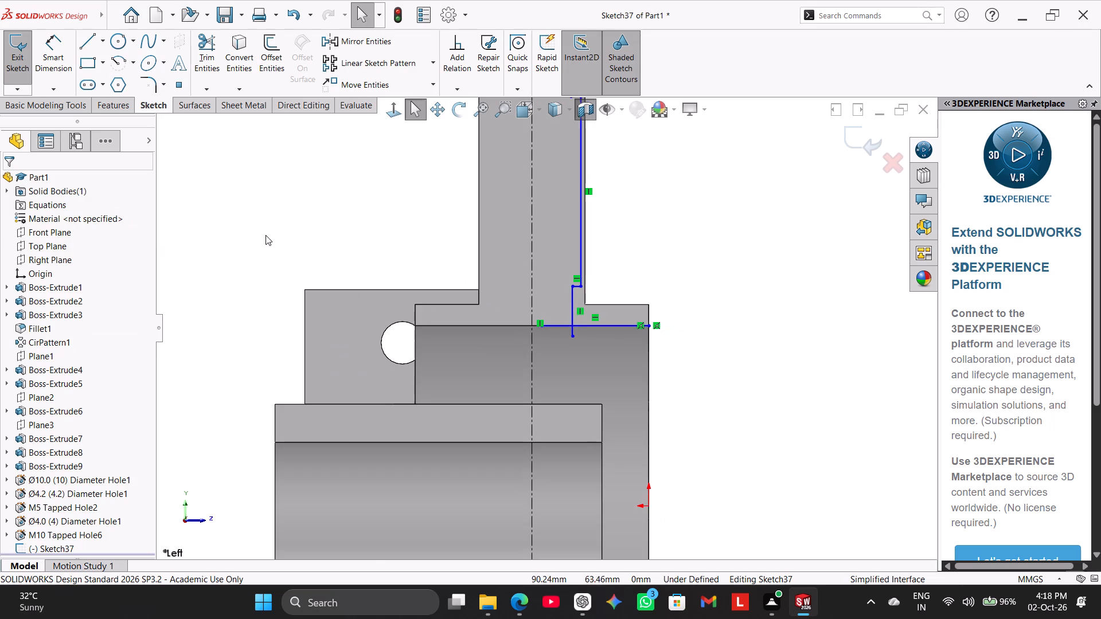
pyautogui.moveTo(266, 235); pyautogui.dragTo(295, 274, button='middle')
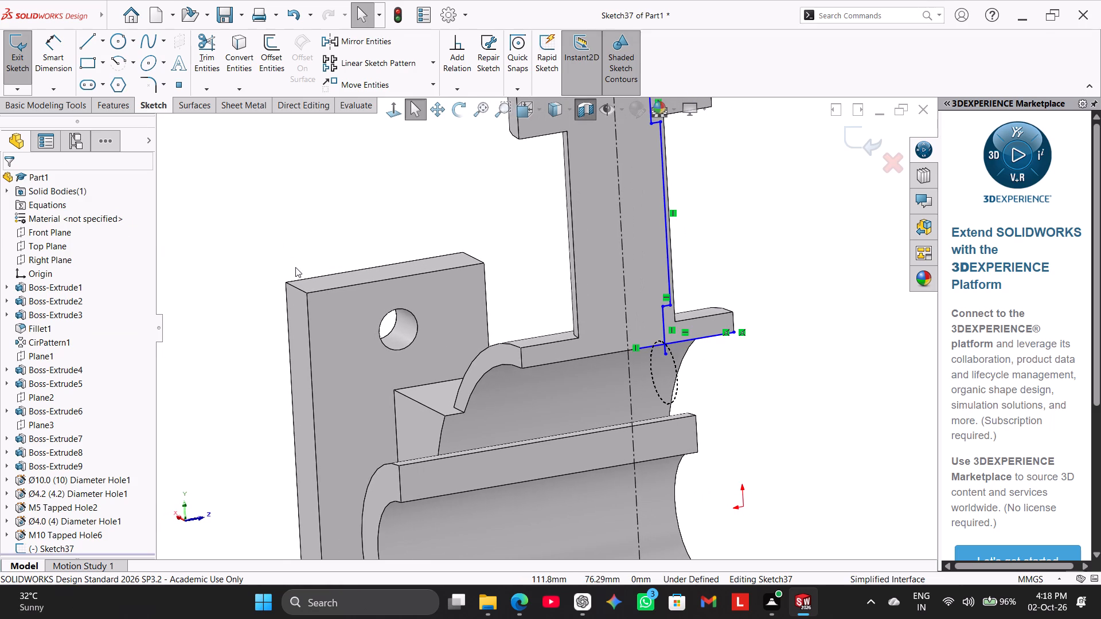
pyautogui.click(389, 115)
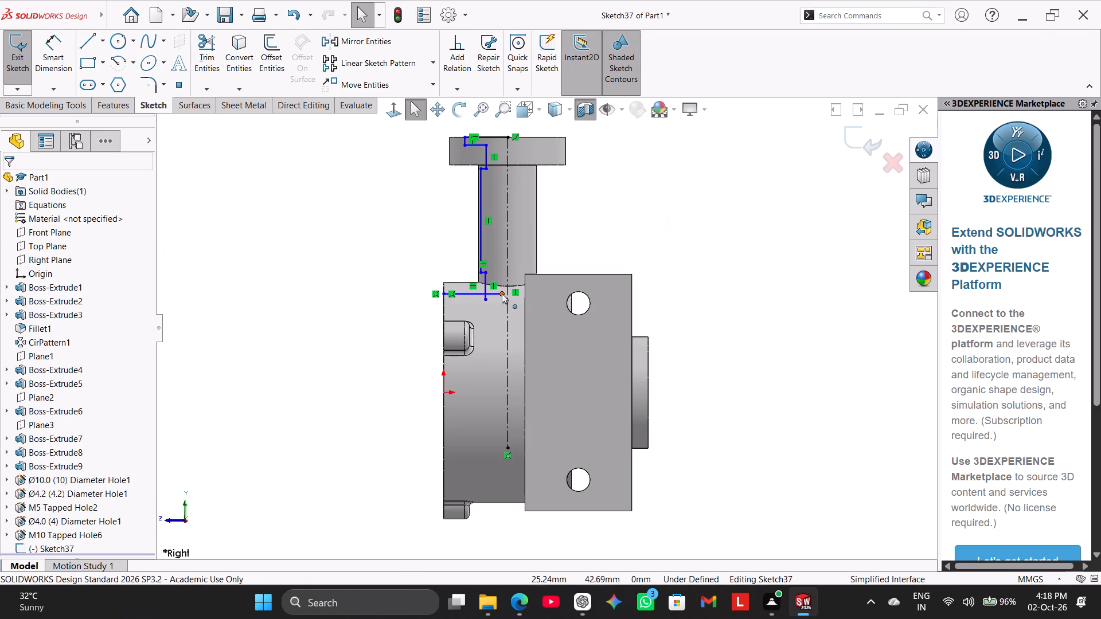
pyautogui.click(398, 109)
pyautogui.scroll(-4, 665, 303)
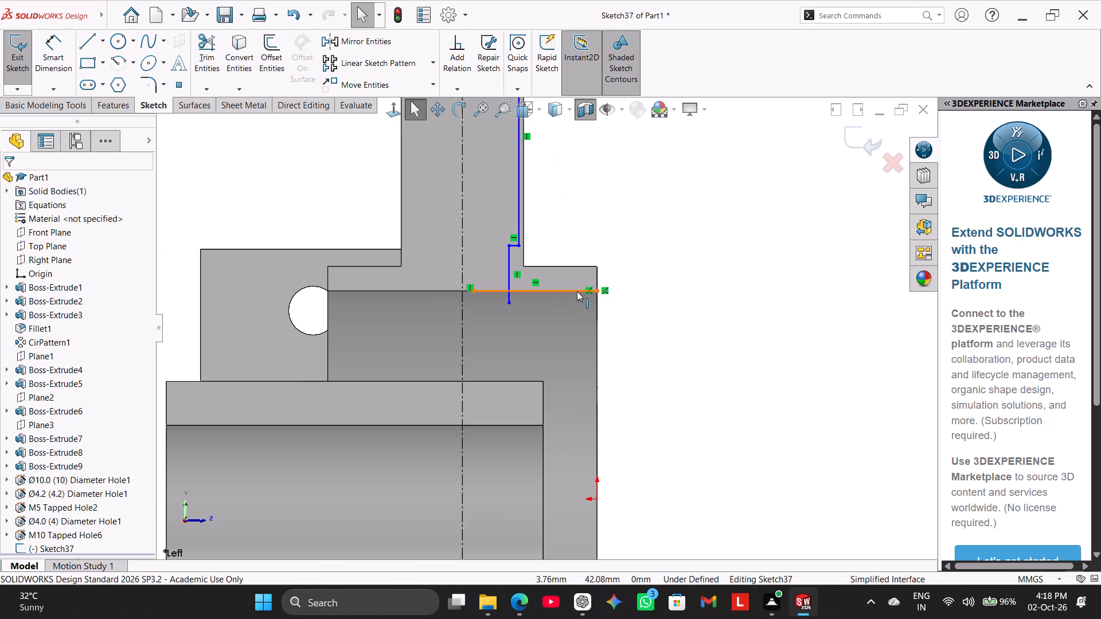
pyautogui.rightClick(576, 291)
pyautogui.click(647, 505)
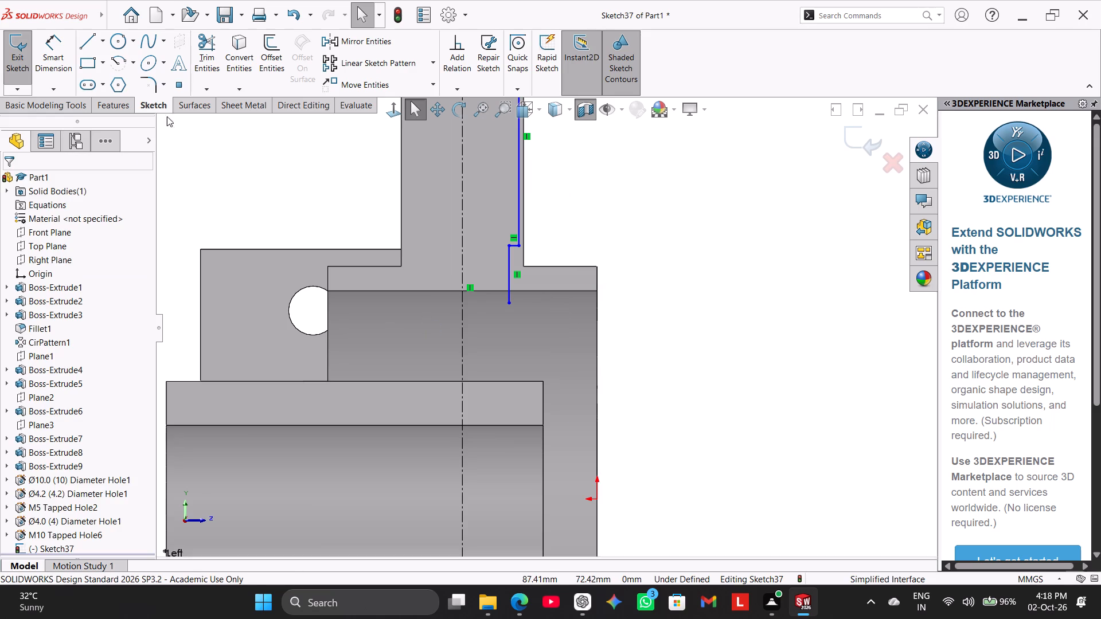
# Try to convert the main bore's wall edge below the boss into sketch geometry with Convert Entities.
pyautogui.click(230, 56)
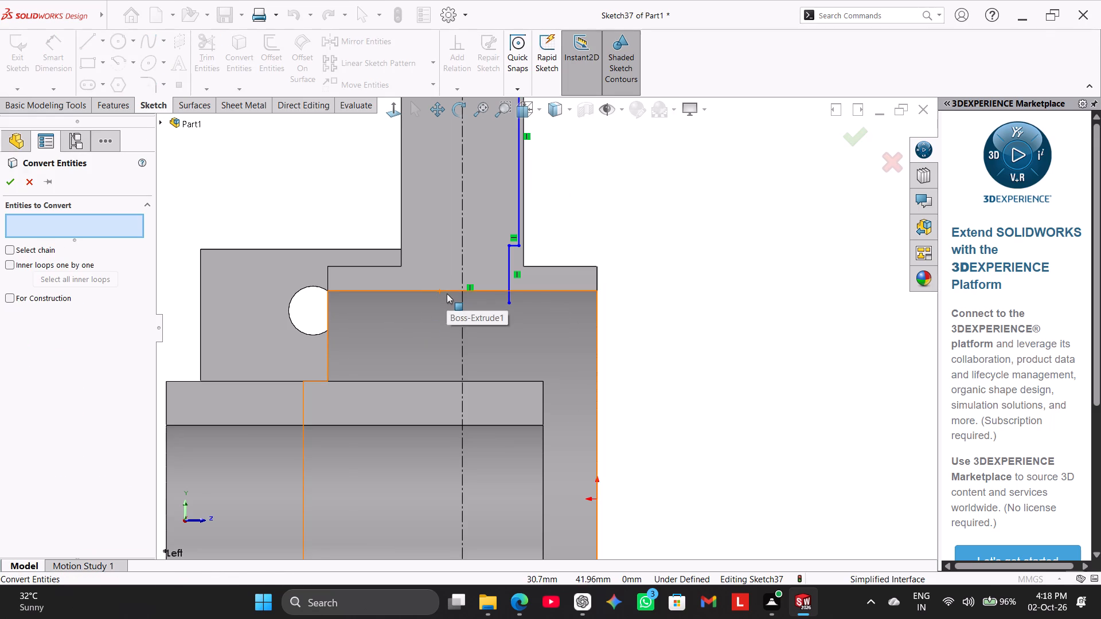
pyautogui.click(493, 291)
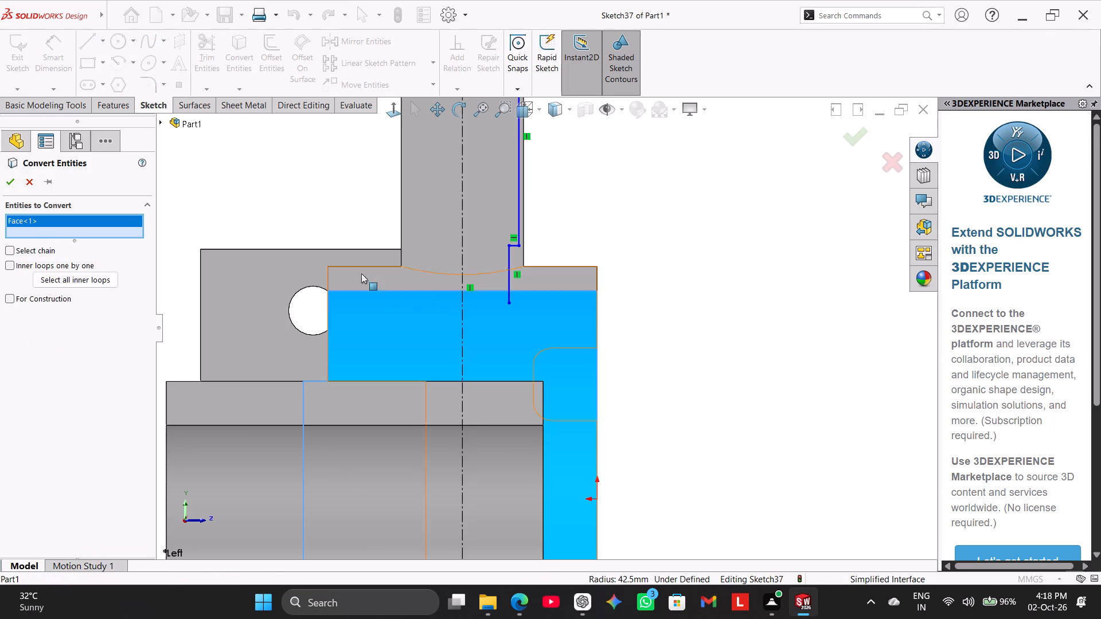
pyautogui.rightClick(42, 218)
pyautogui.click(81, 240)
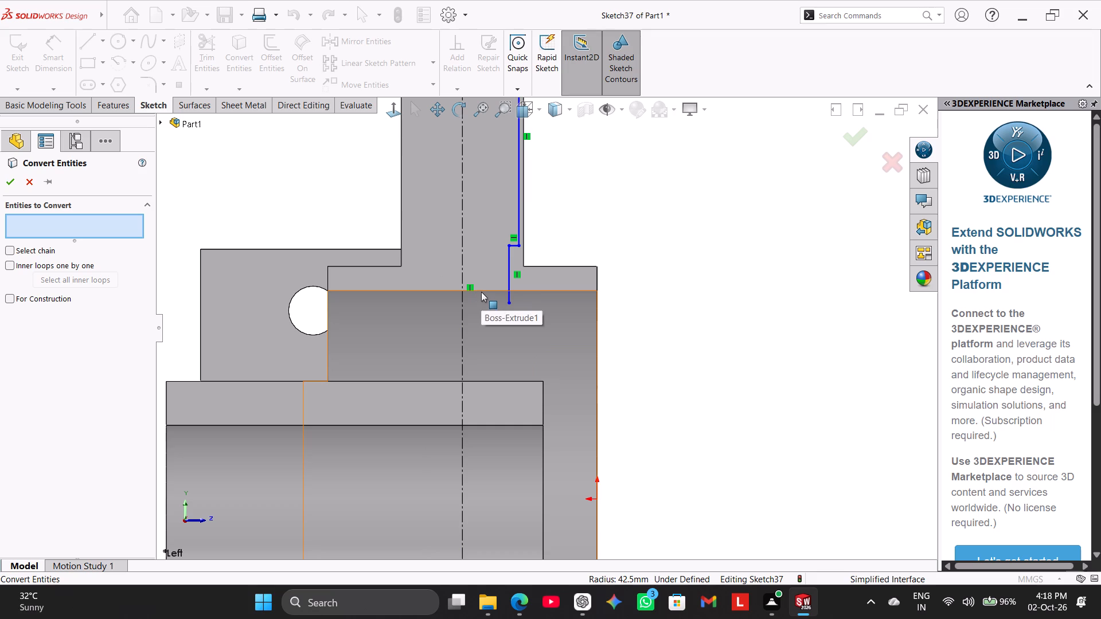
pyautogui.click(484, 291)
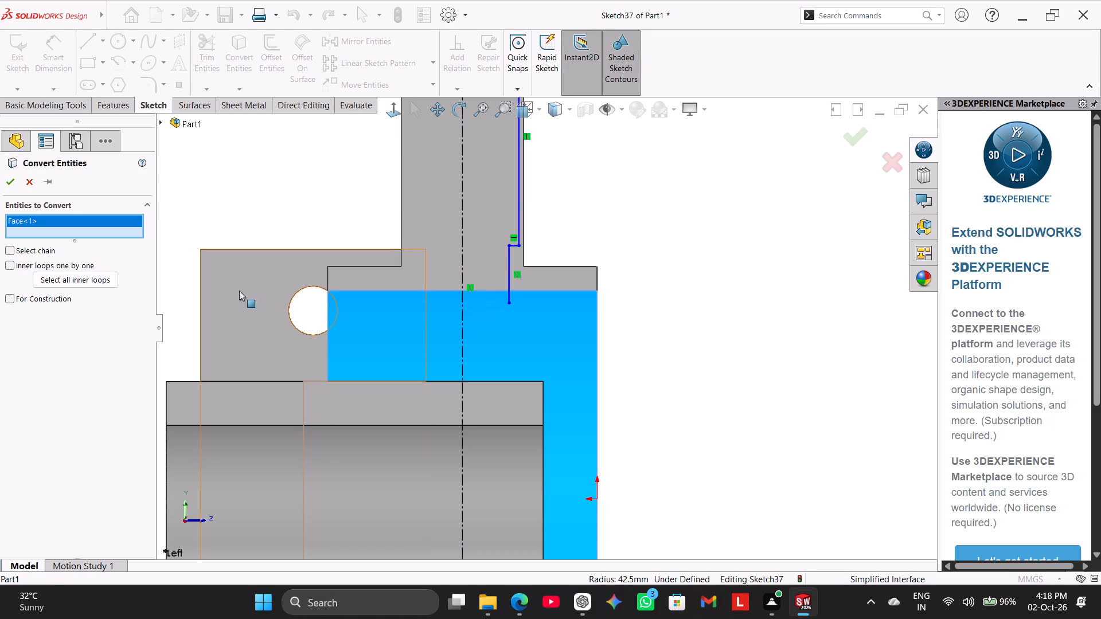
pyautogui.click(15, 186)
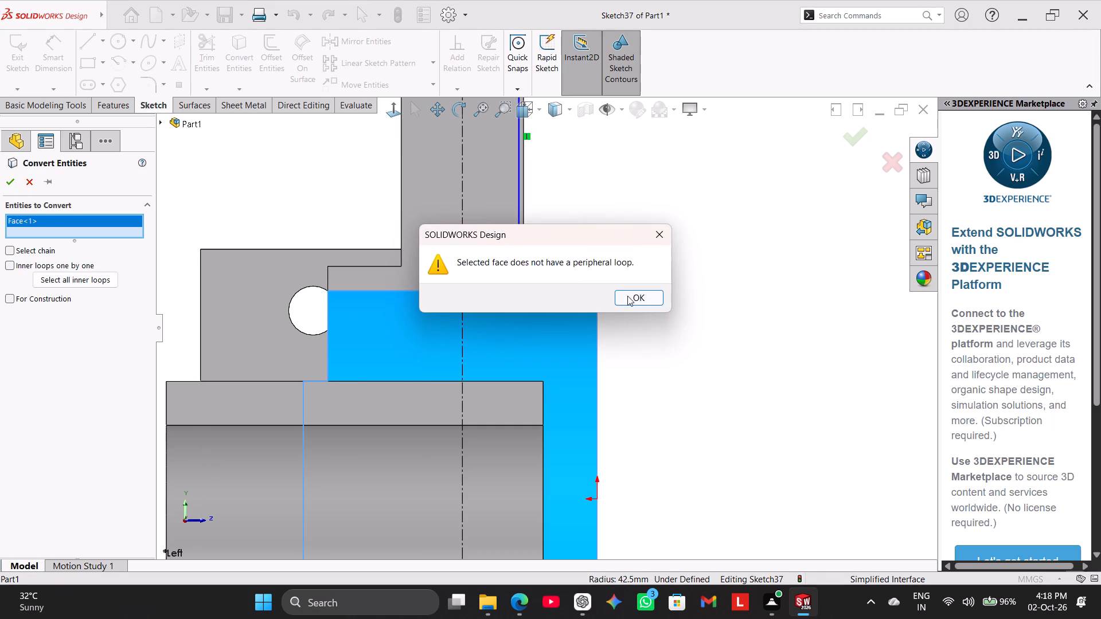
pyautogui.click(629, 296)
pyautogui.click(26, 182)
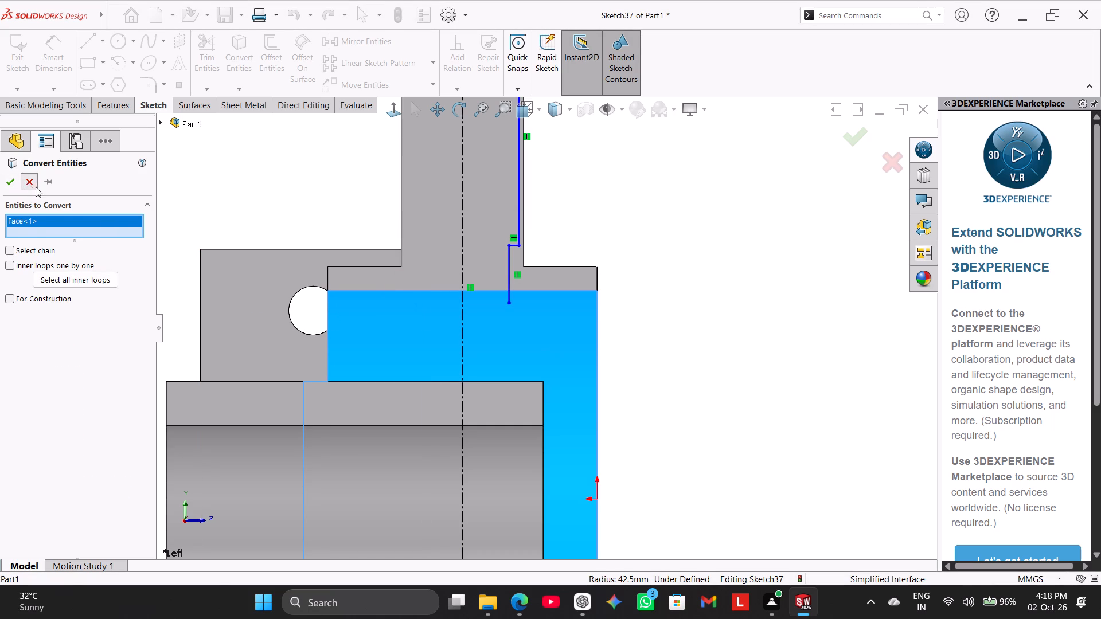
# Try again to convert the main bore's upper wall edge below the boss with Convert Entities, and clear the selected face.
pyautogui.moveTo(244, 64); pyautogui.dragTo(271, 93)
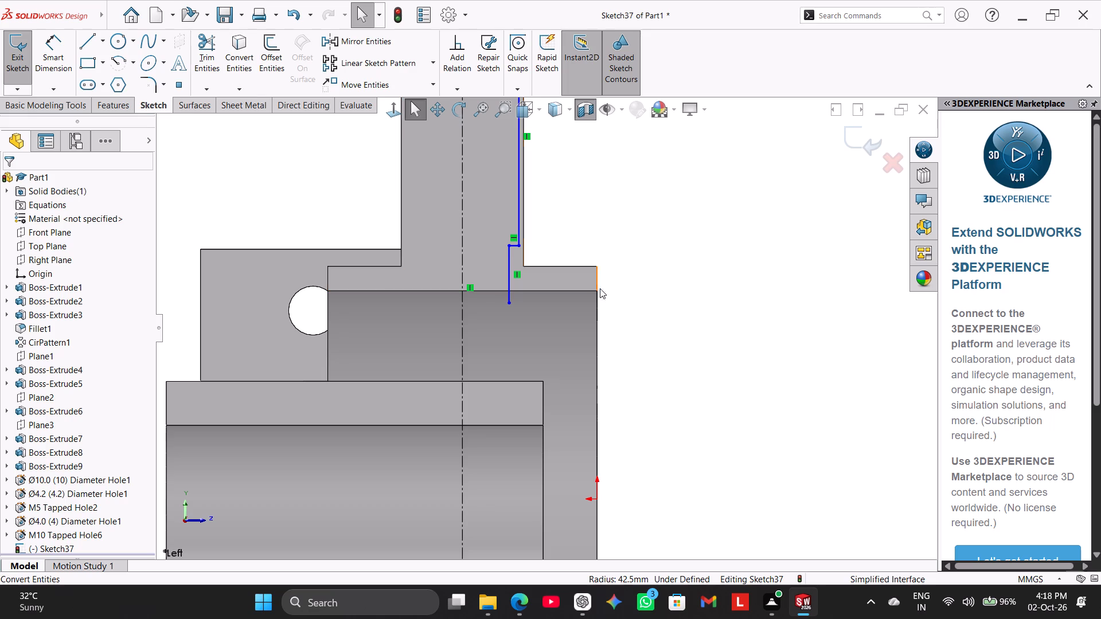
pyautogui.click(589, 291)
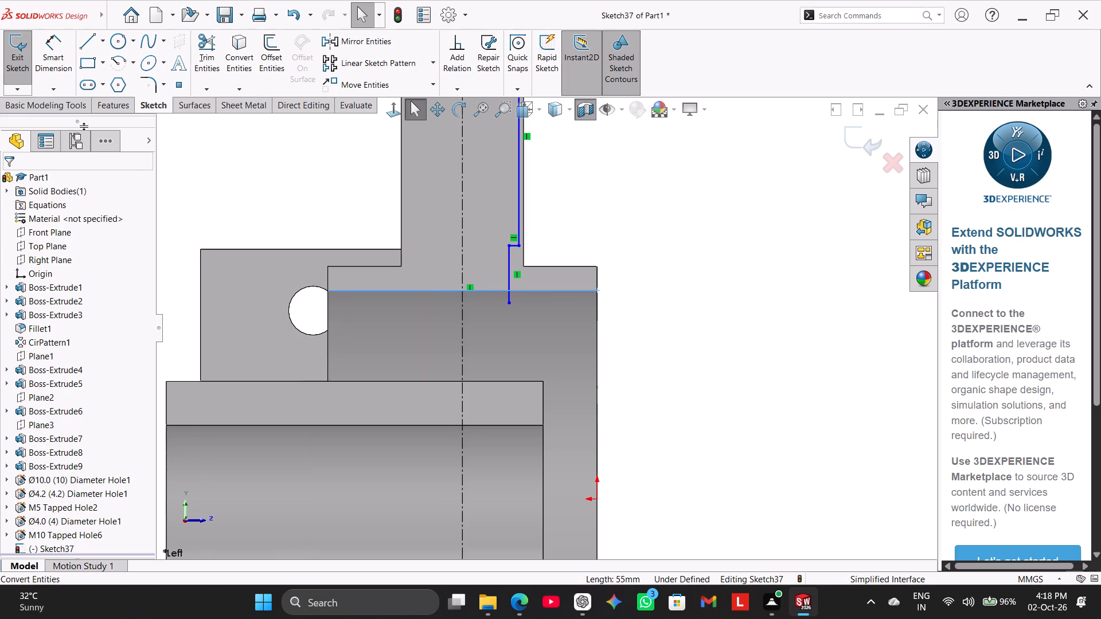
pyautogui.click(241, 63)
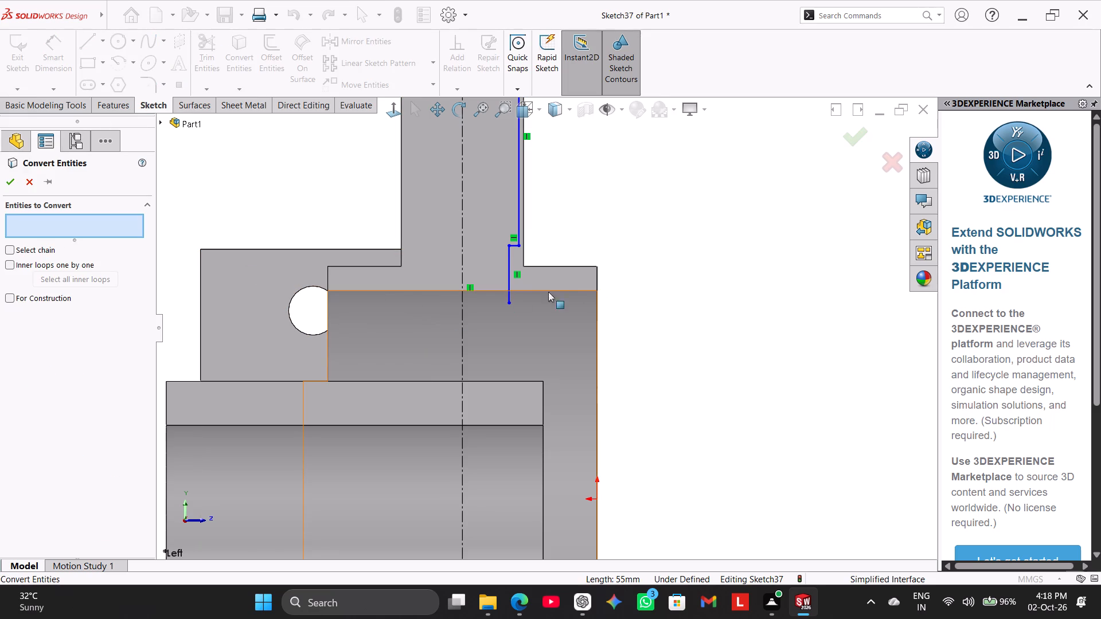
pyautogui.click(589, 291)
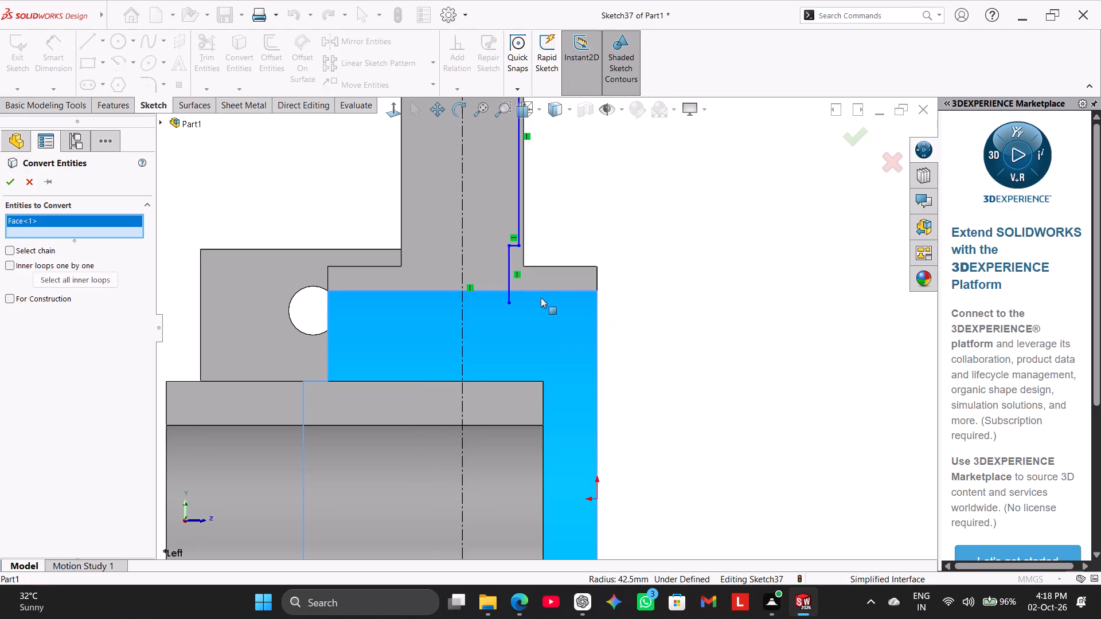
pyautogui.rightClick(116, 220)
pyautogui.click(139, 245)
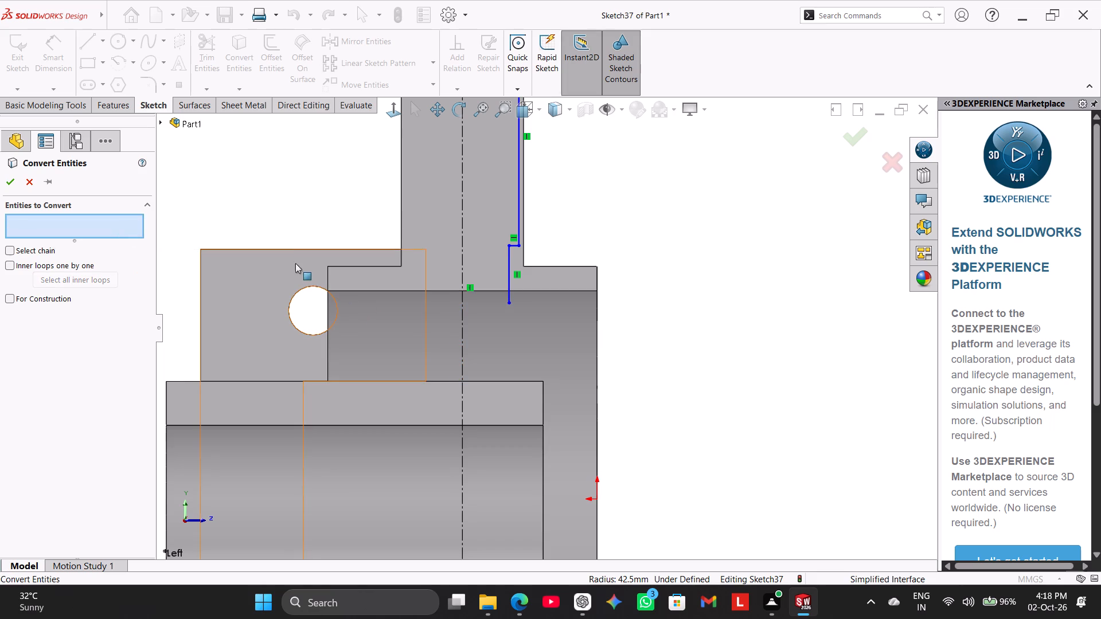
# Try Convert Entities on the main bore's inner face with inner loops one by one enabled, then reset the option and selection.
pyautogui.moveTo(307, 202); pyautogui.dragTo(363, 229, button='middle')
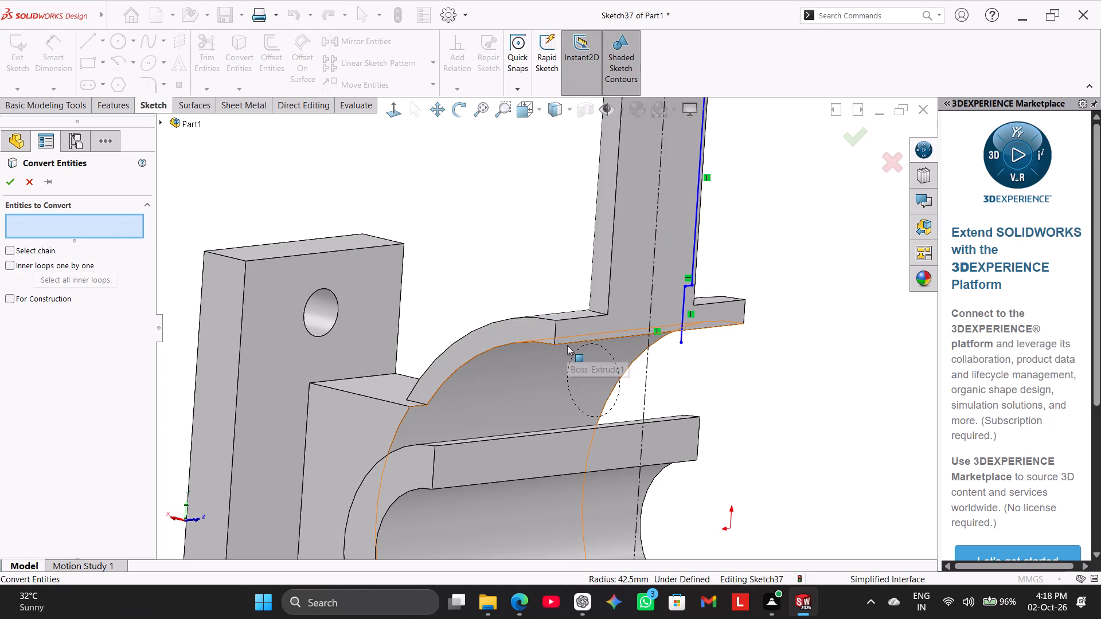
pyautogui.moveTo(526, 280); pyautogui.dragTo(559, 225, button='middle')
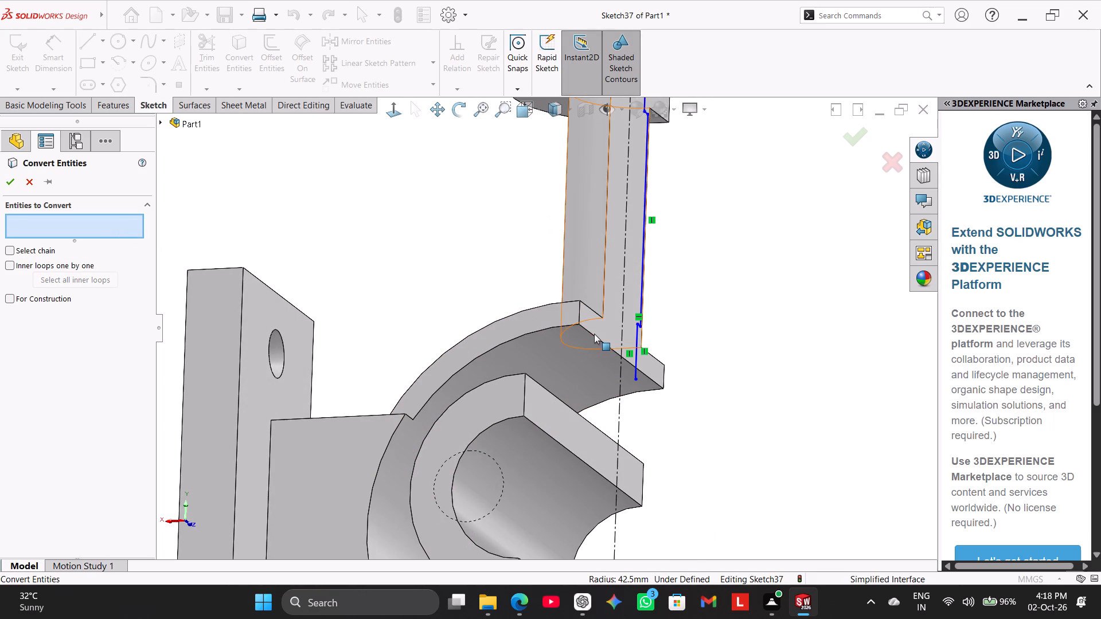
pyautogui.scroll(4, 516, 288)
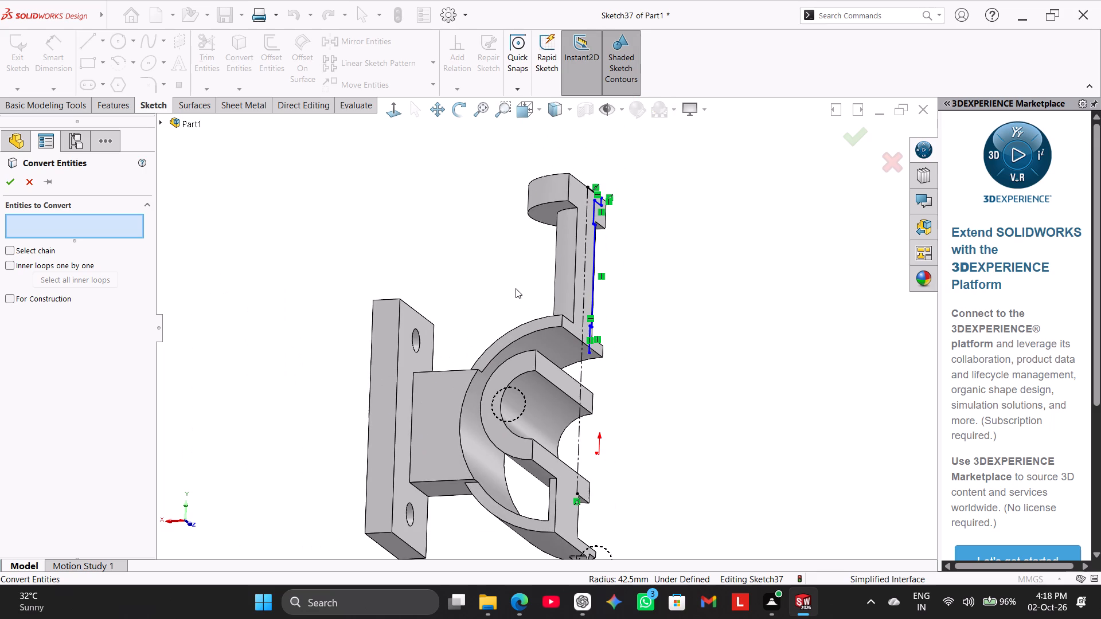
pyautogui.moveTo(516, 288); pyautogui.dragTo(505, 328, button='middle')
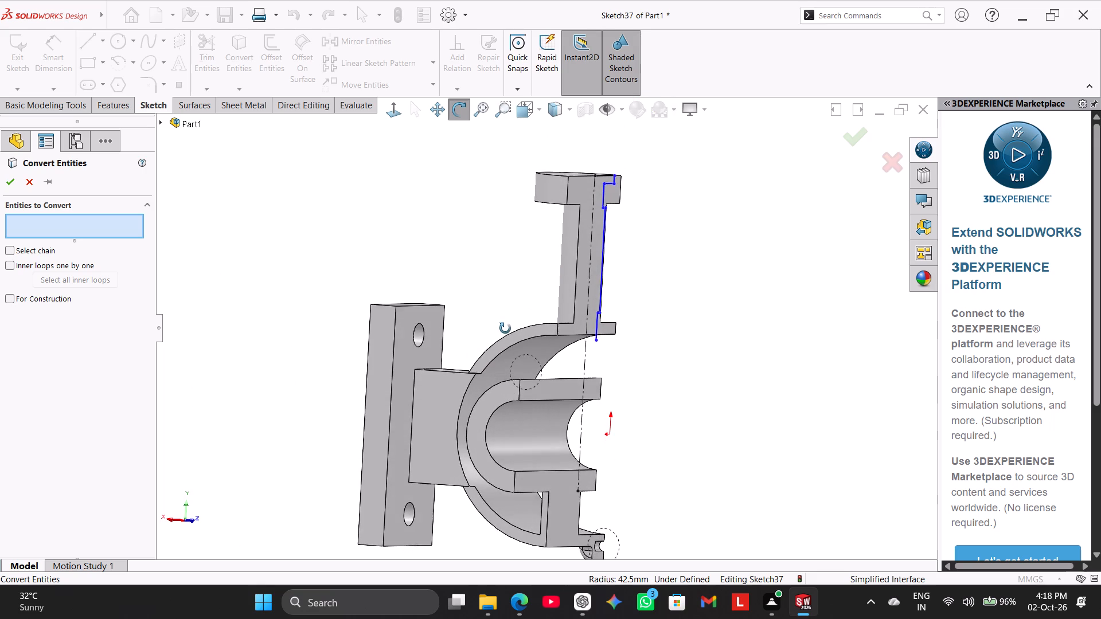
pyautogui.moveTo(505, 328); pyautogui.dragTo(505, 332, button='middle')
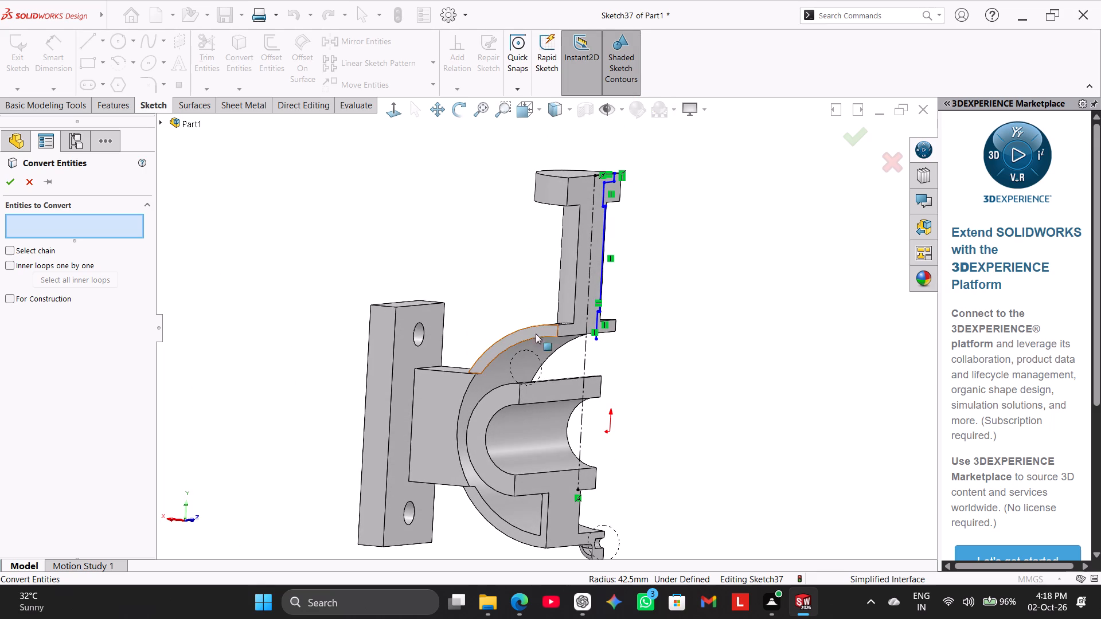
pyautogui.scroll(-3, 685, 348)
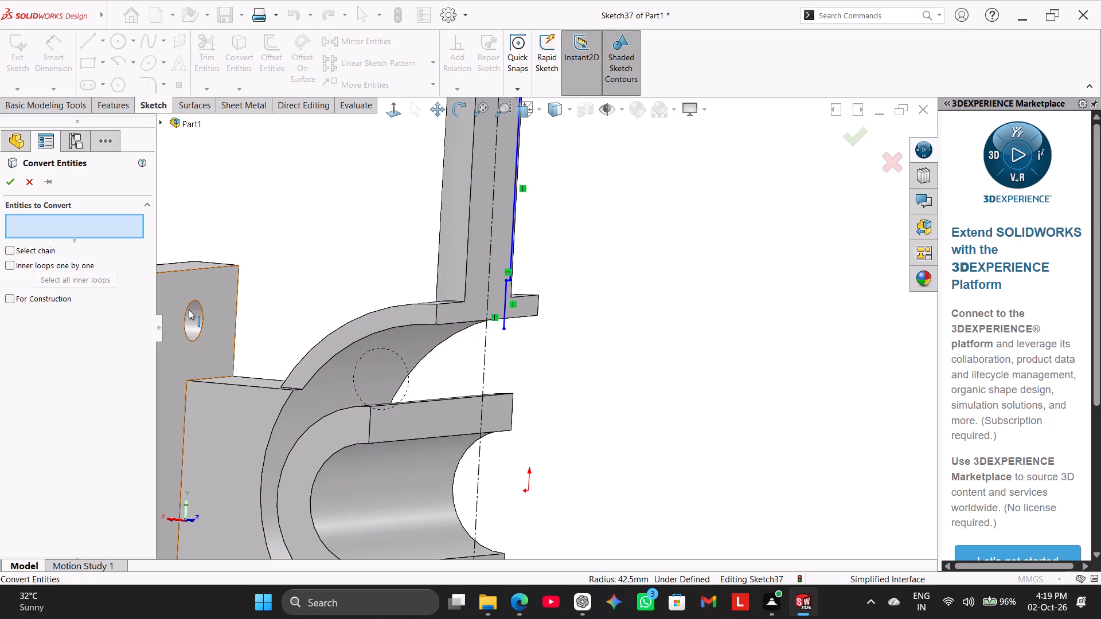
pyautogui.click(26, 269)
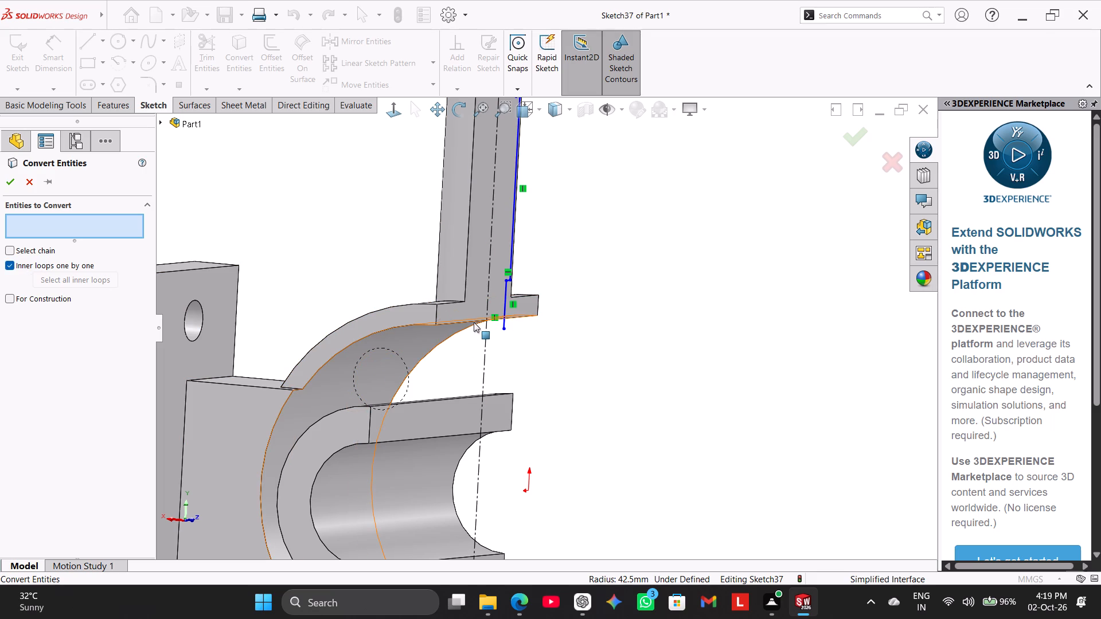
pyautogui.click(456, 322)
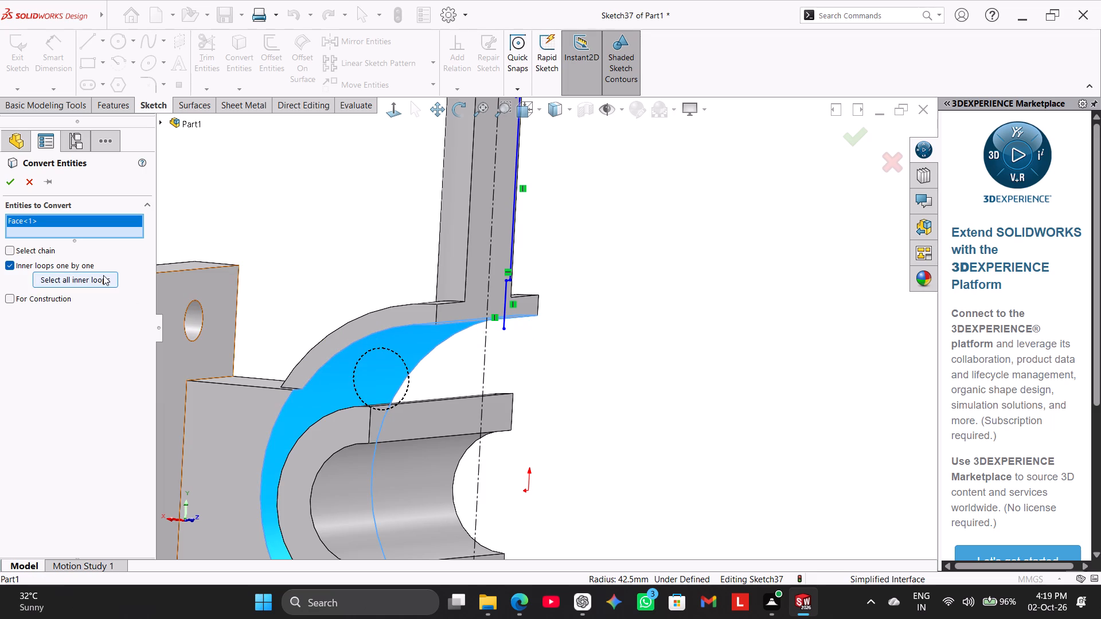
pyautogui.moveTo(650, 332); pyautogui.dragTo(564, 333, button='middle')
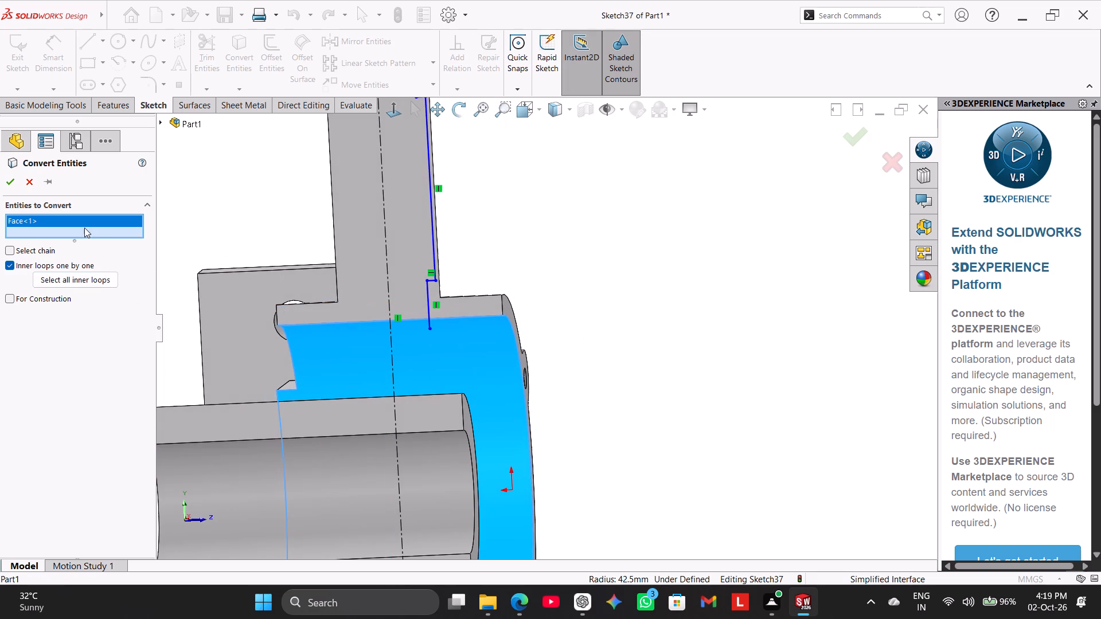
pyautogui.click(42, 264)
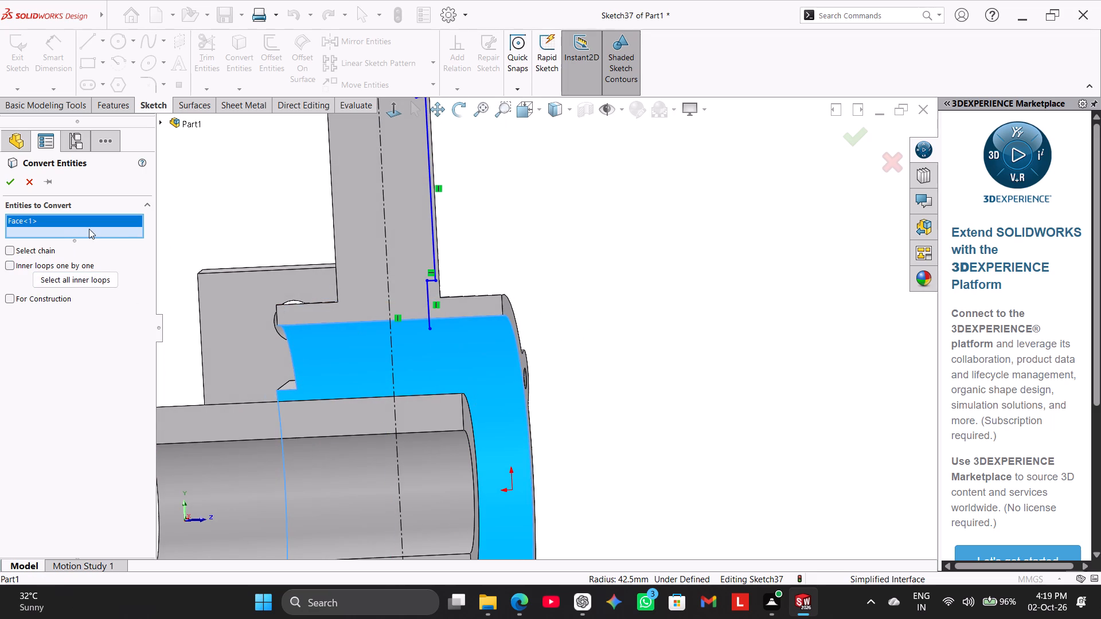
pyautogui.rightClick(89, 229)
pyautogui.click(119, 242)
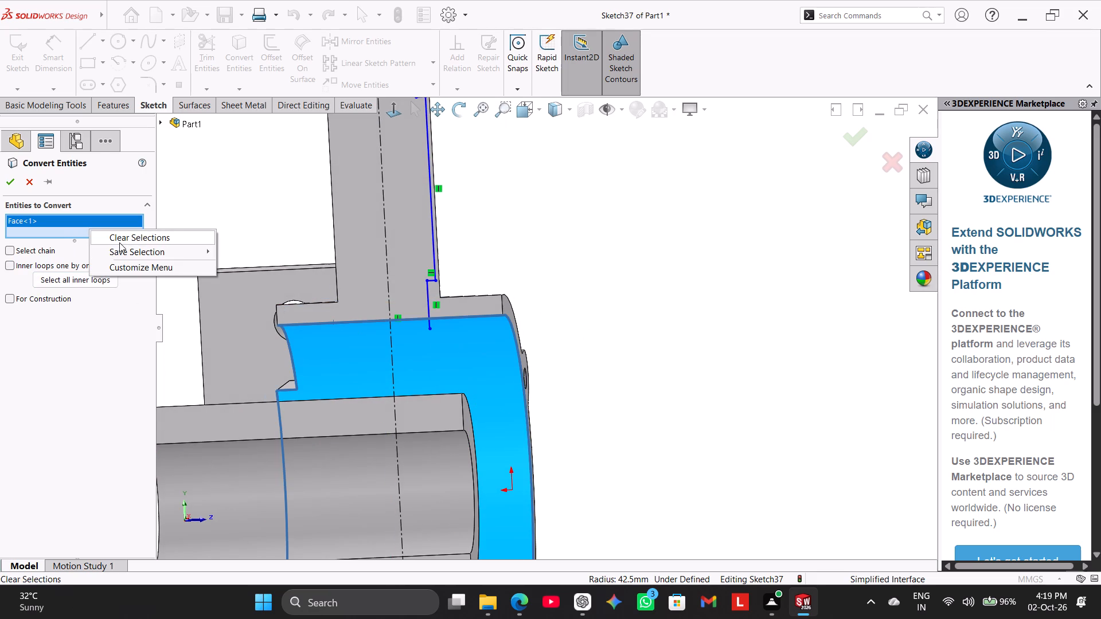
# Examine the main bore's wall below the boss from several angles, return to the sketch's sectioned normal view and leave Convert Entities.
pyautogui.scroll(3, 567, 292)
pyautogui.moveTo(567, 292); pyautogui.dragTo(587, 299, button='middle')
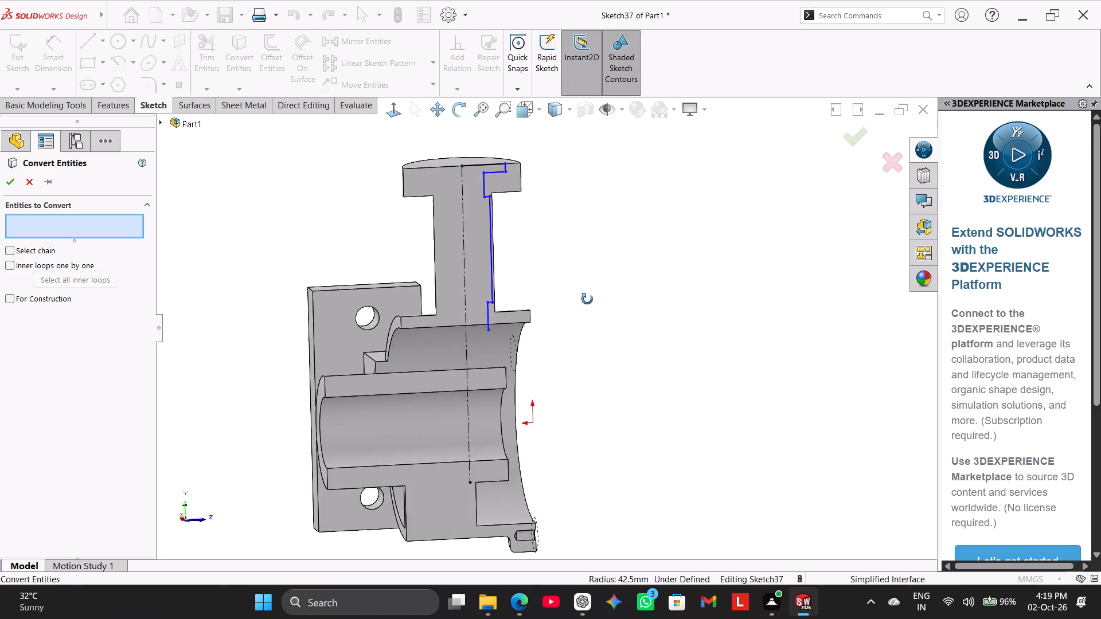
pyautogui.moveTo(587, 299); pyautogui.dragTo(525, 322, button='middle')
pyautogui.scroll(-2, 486, 327)
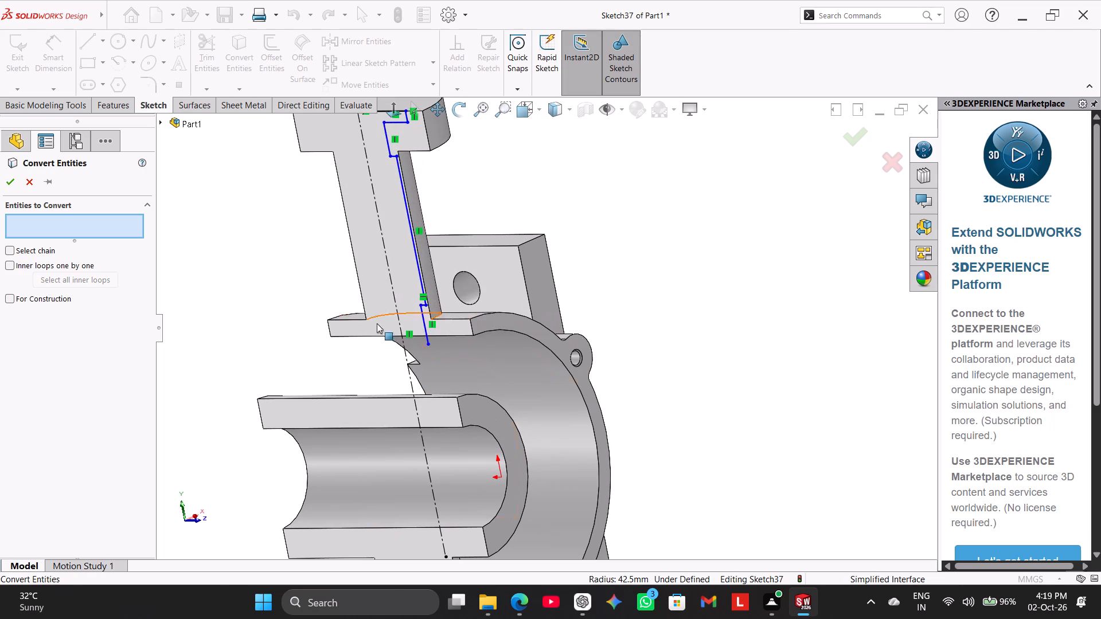
pyautogui.moveTo(618, 307); pyautogui.dragTo(619, 305, button='middle')
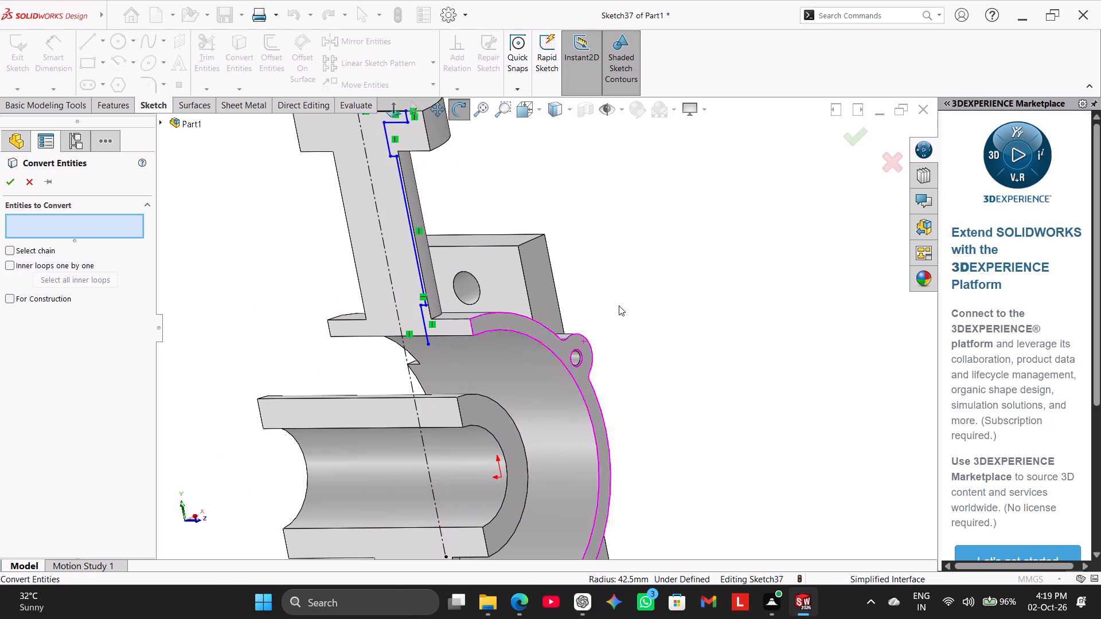
pyautogui.moveTo(619, 305); pyautogui.dragTo(640, 159, button='middle')
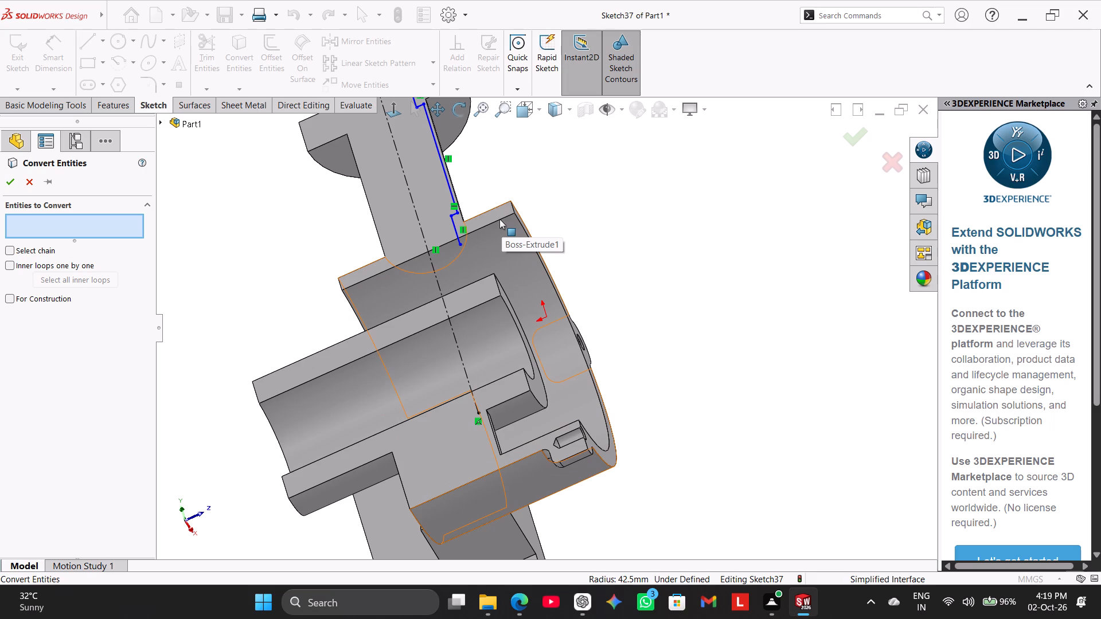
pyautogui.moveTo(561, 228); pyautogui.dragTo(592, 312, button='middle')
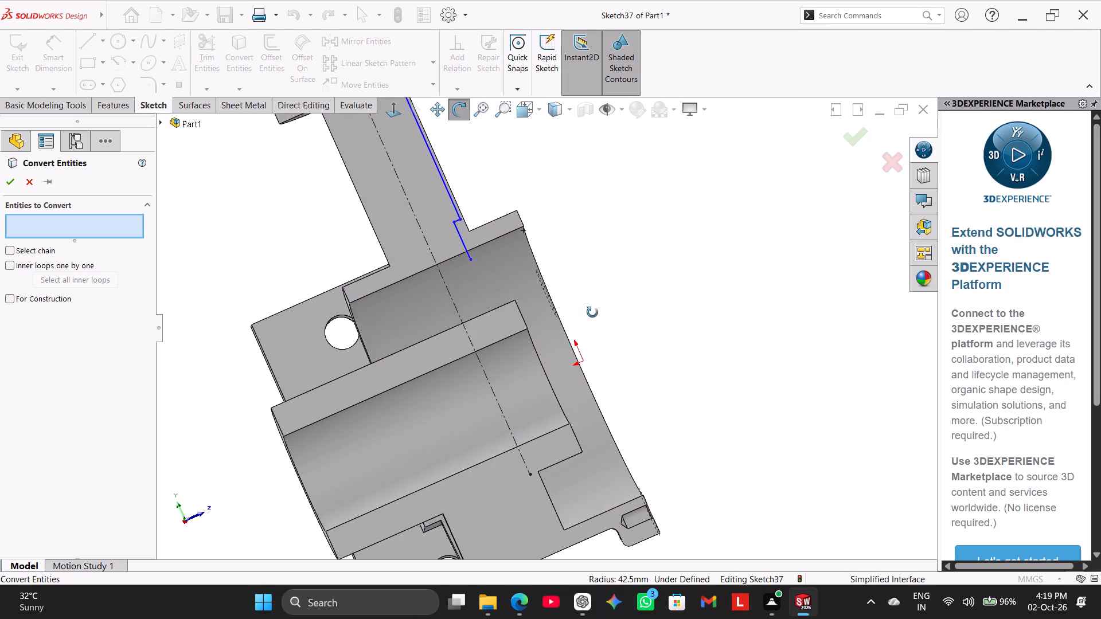
pyautogui.moveTo(592, 312); pyautogui.dragTo(596, 327, button='middle')
pyautogui.scroll(3, 597, 323)
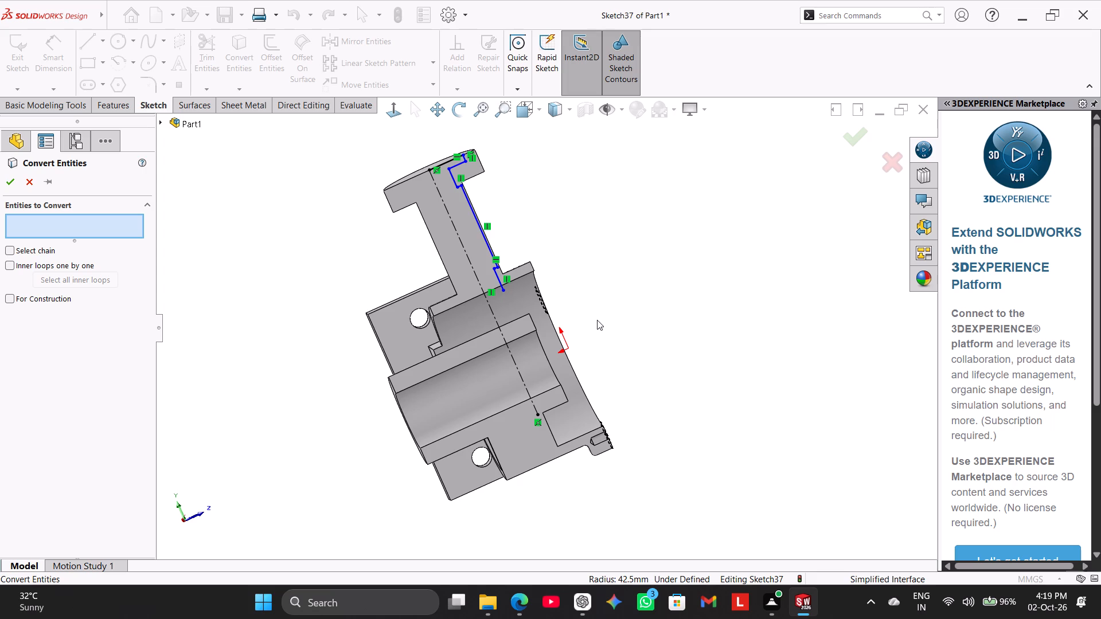
pyautogui.click(399, 112)
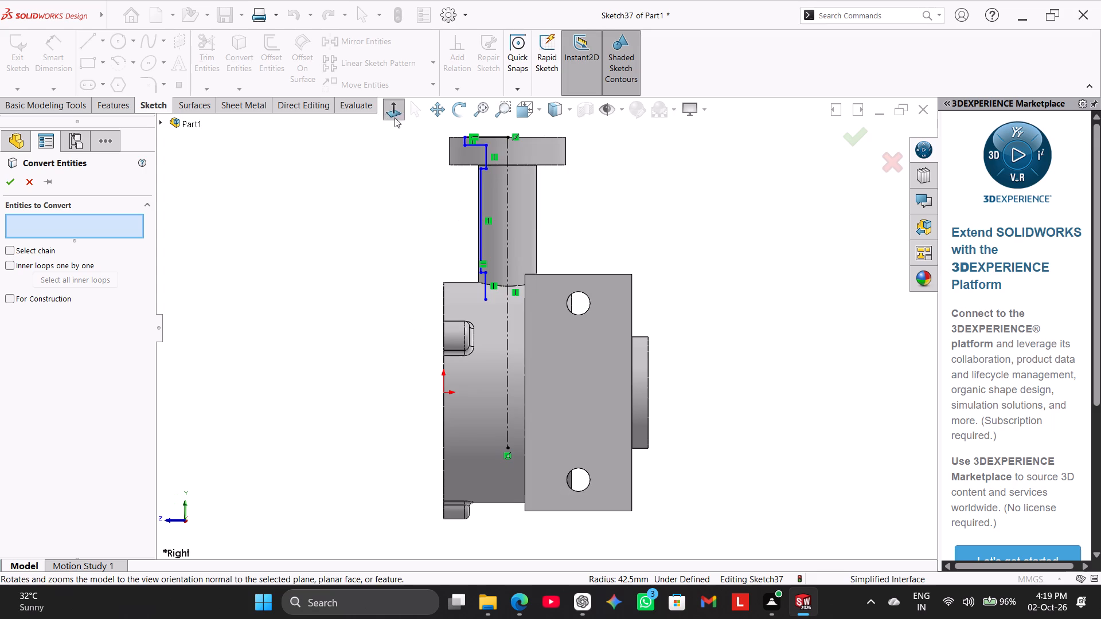
pyautogui.click(293, 204)
pyautogui.click(391, 116)
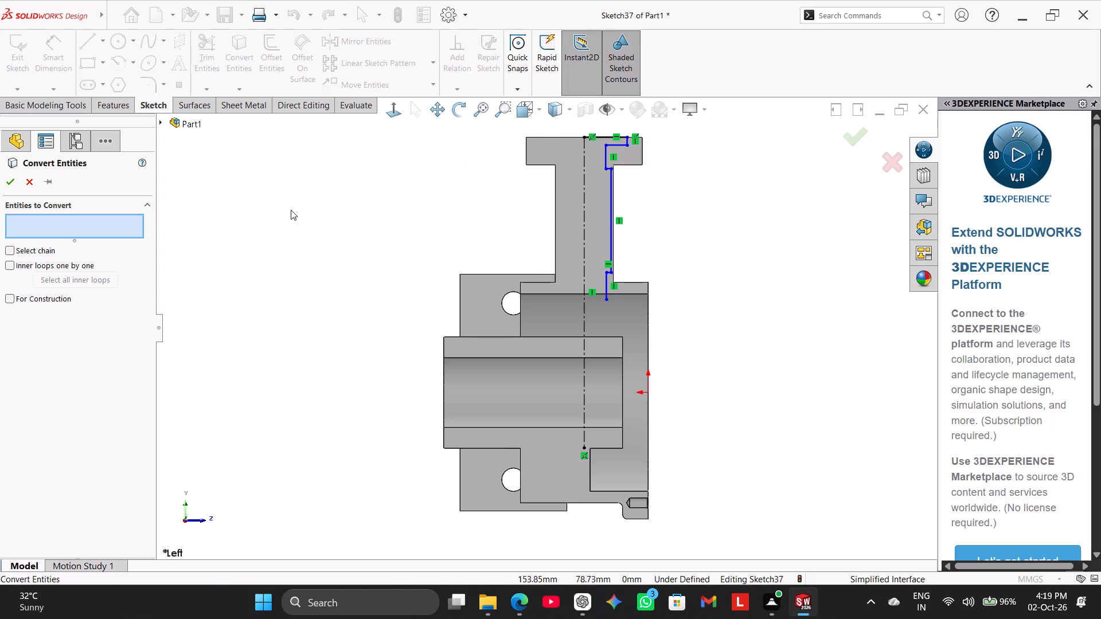
pyautogui.click(291, 210)
pyautogui.click(14, 184)
# Draw a horizontal line about 9.5 mm long from the profile's lowest endpoint to the boss's centerline.
pyautogui.scroll(-2, 695, 286)
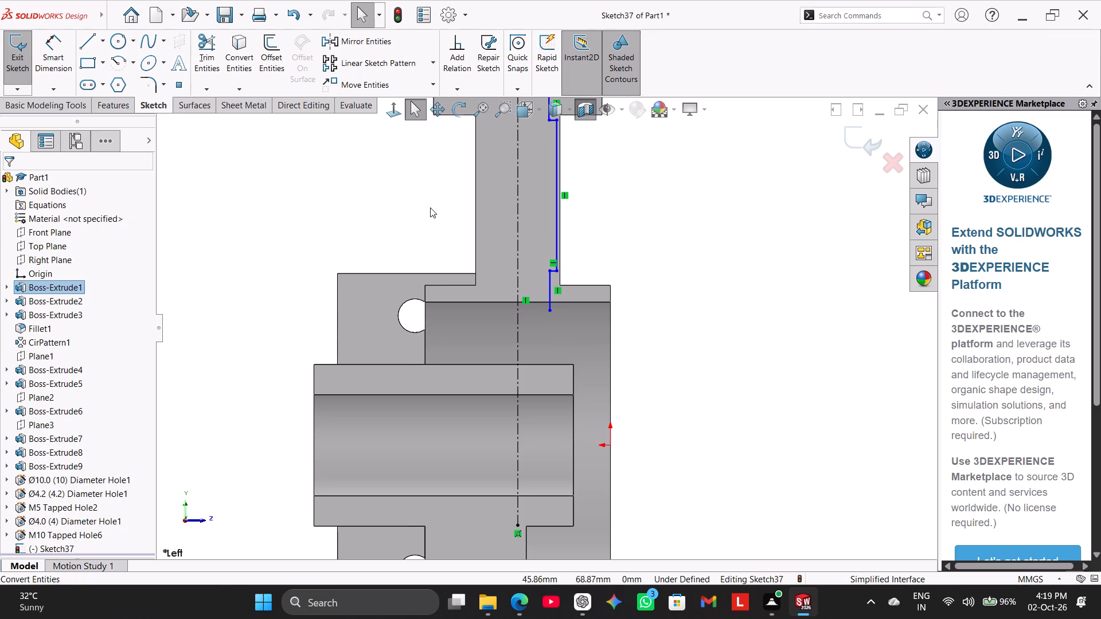
pyautogui.click(92, 41)
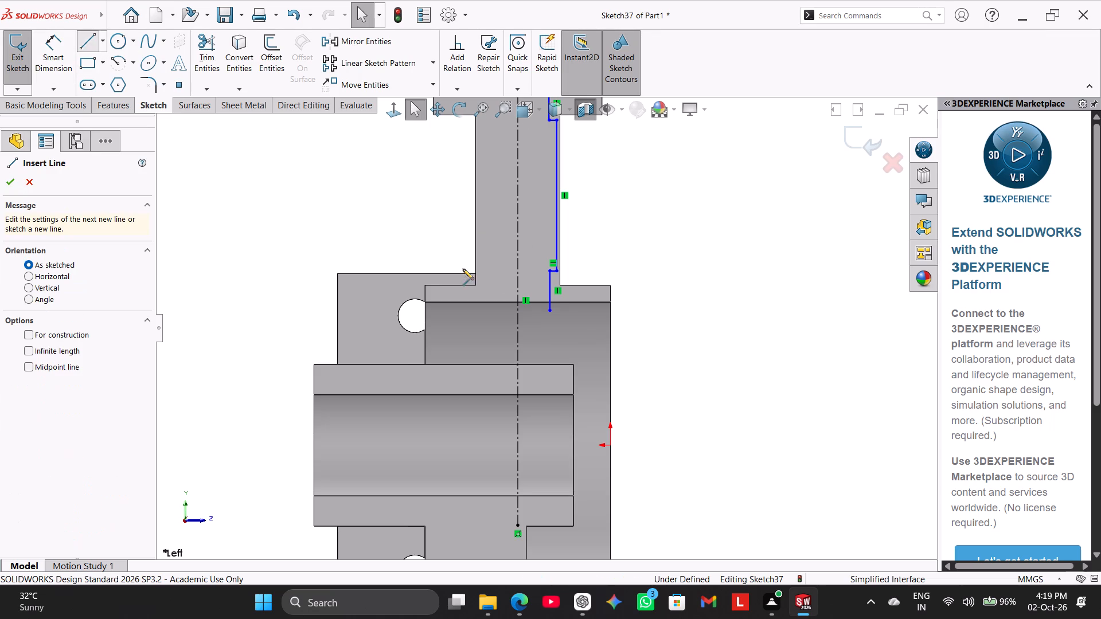
pyautogui.click(549, 311)
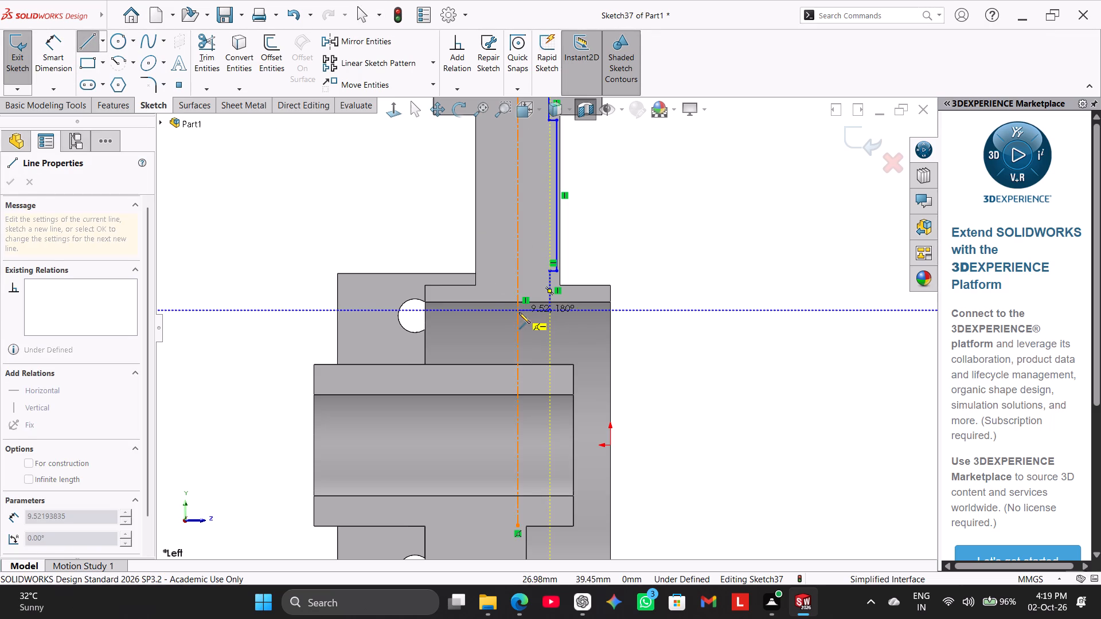
pyautogui.click(519, 312)
pyautogui.rightClick(388, 209)
pyautogui.click(407, 216)
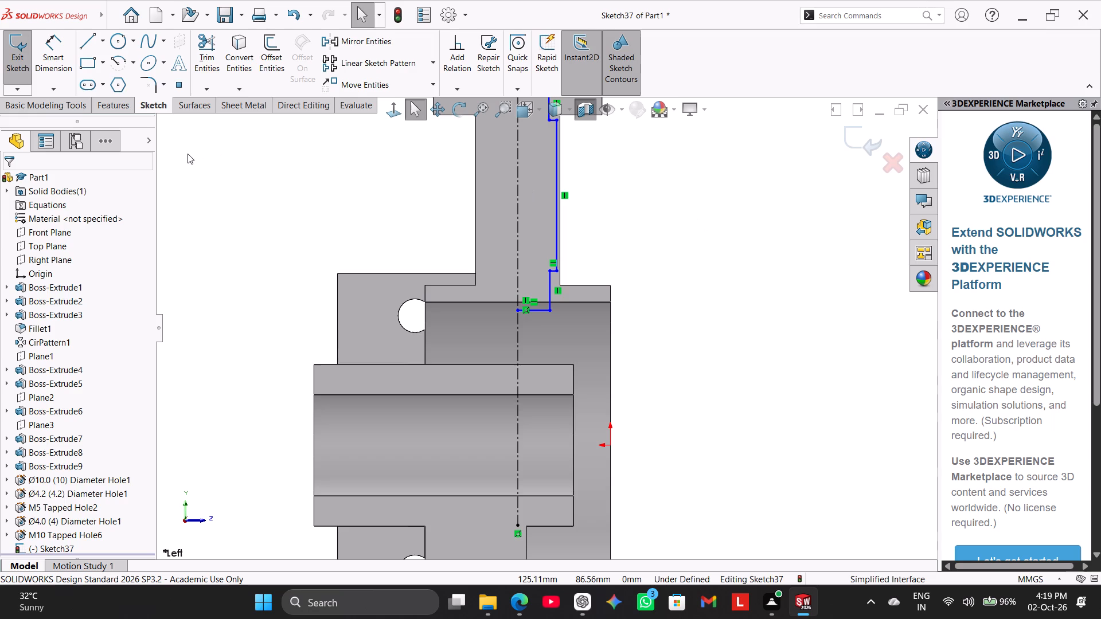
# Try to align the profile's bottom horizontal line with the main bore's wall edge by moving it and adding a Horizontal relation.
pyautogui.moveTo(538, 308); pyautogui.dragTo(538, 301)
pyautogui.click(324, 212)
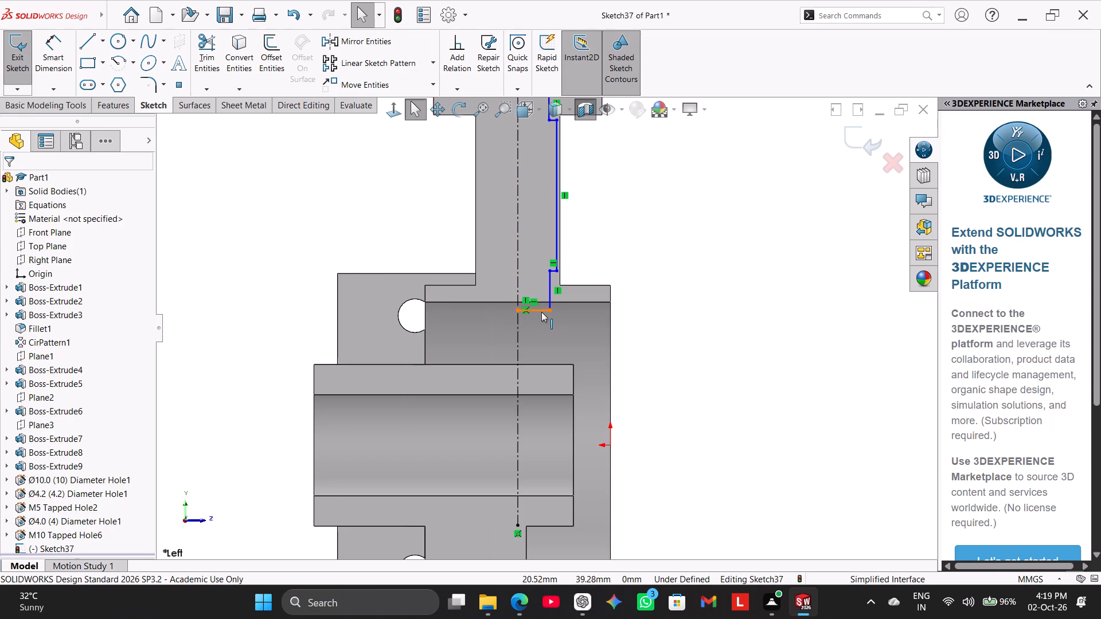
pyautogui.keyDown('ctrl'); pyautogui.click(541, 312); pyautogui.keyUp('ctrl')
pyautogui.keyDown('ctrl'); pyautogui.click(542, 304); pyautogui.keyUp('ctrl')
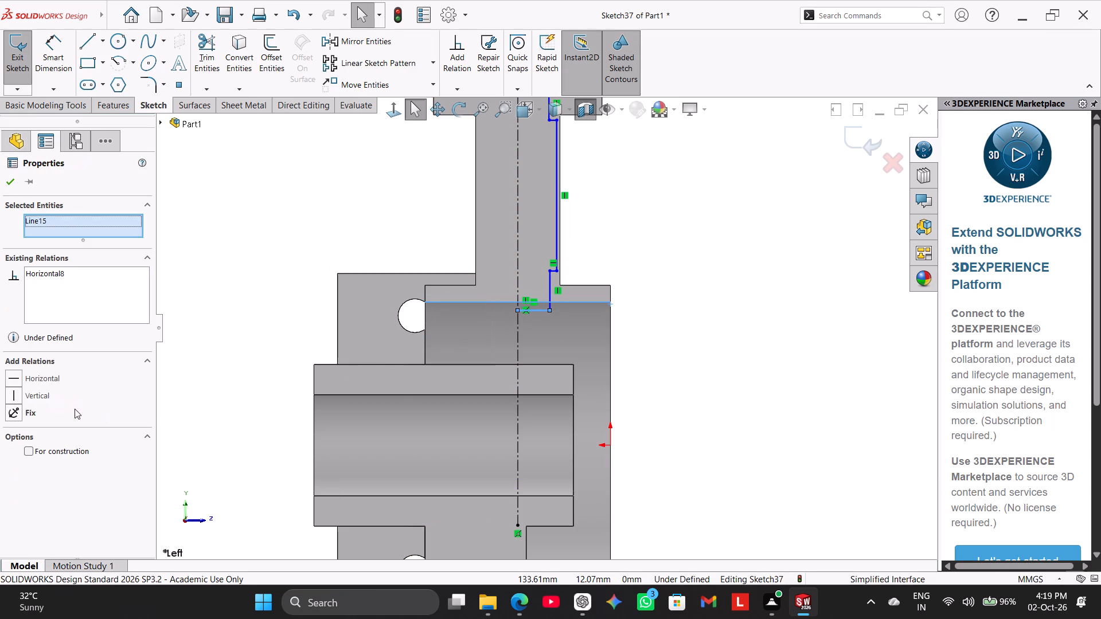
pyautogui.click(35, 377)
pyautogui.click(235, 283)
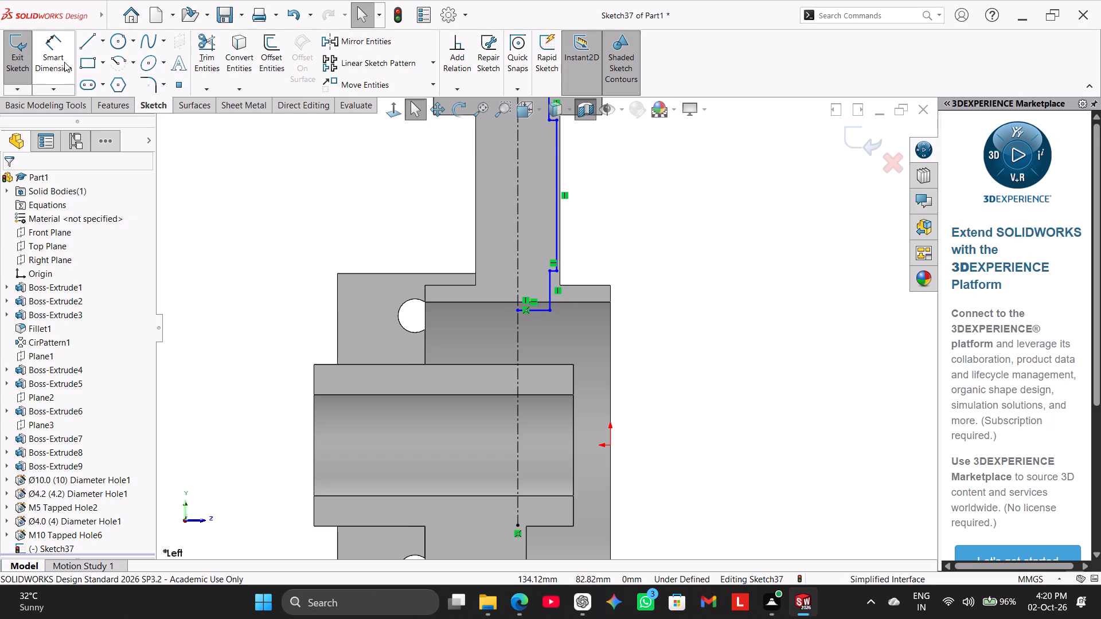
# Dimension the profile's long vertical line to the boss's centerline as a doubled, full-diameter distance of 14 mm.
pyautogui.moveTo(55, 42); pyautogui.dragTo(65, 63)
pyautogui.scroll(2, 567, 237)
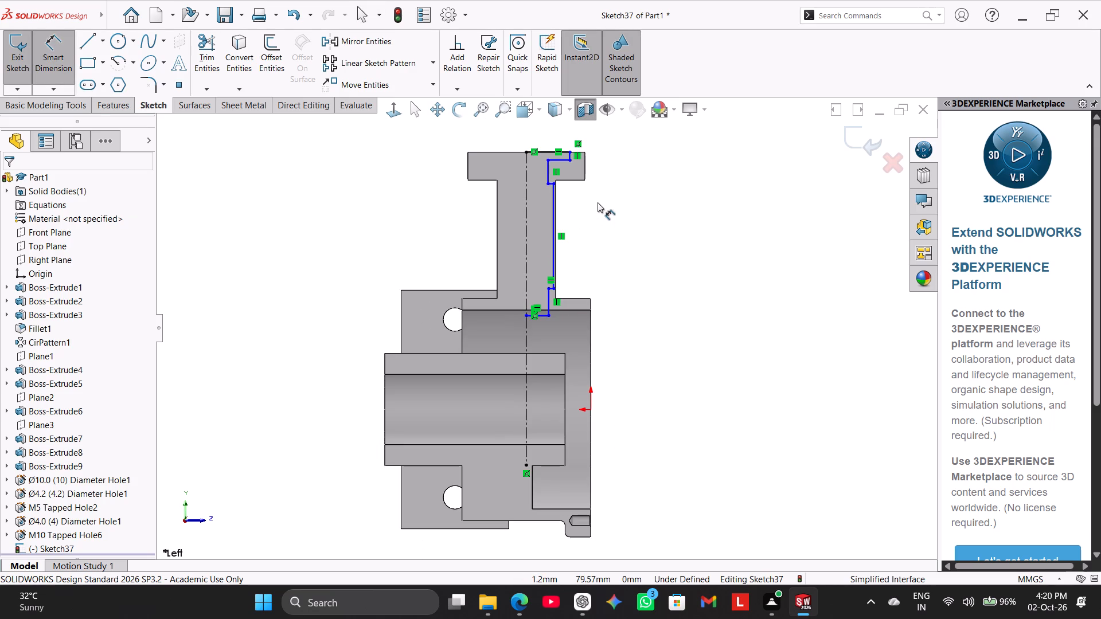
pyautogui.click(553, 238)
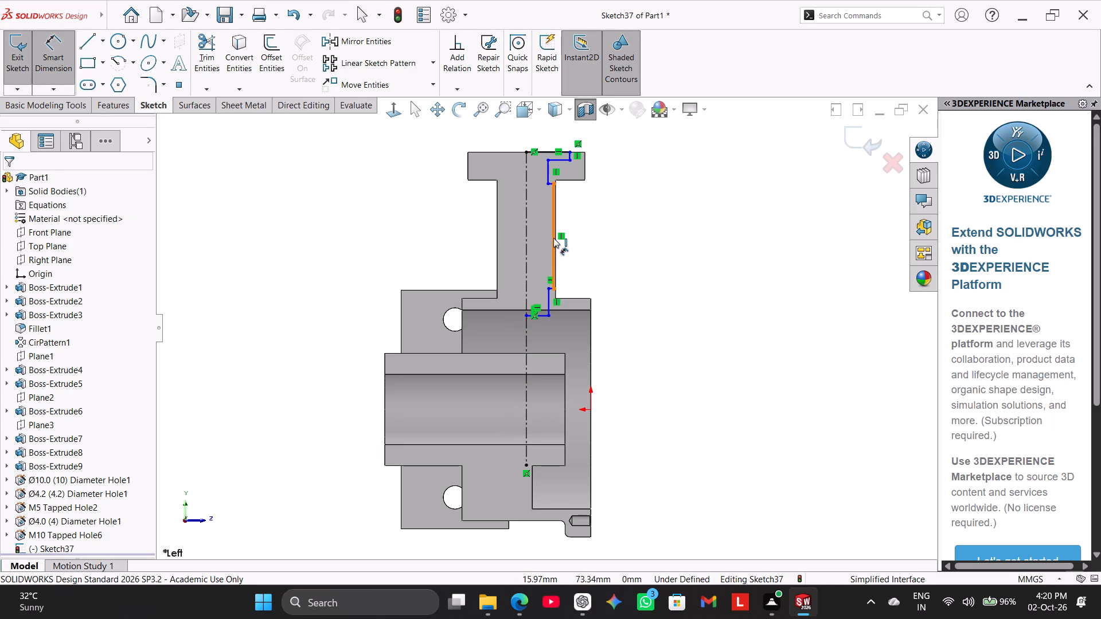
pyautogui.click(526, 241)
pyautogui.click(454, 245)
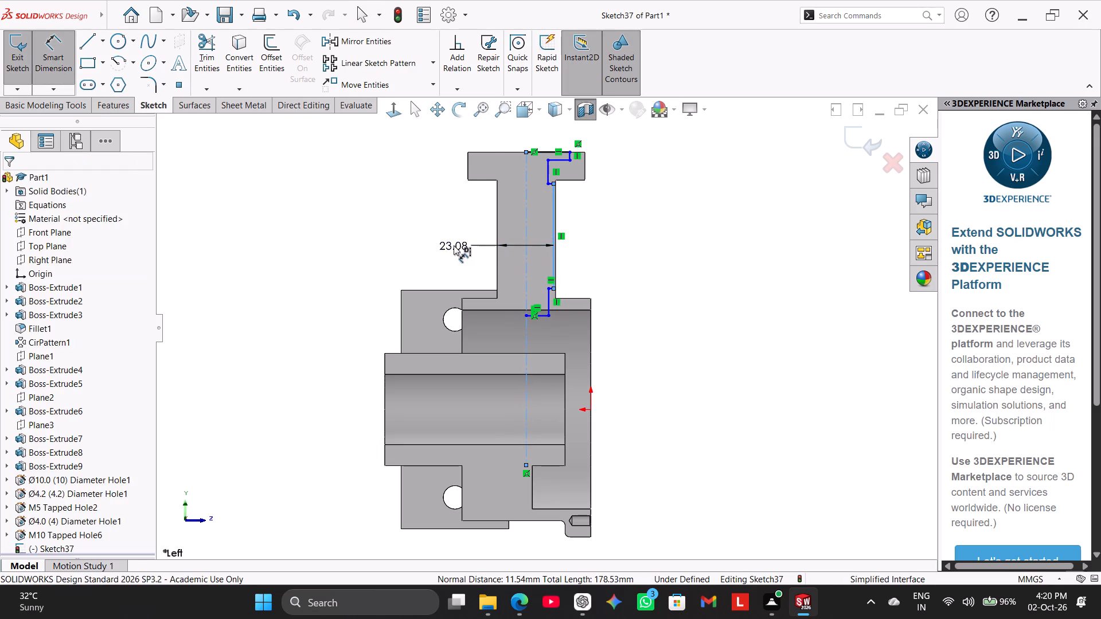
pyautogui.write('14')
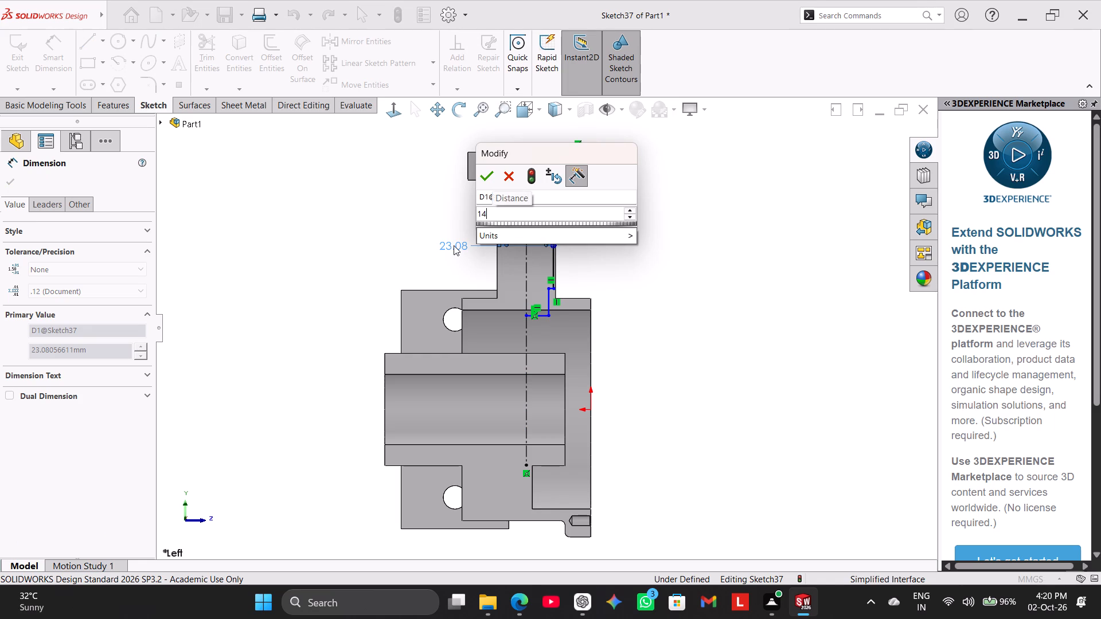
pyautogui.press('Return')
pyautogui.click(373, 245)
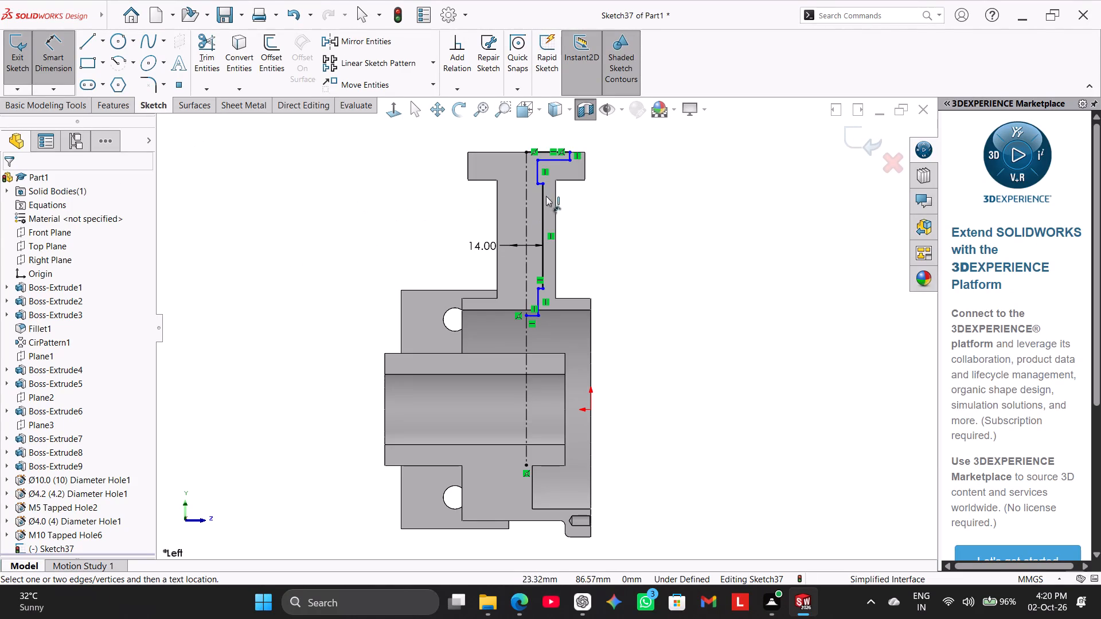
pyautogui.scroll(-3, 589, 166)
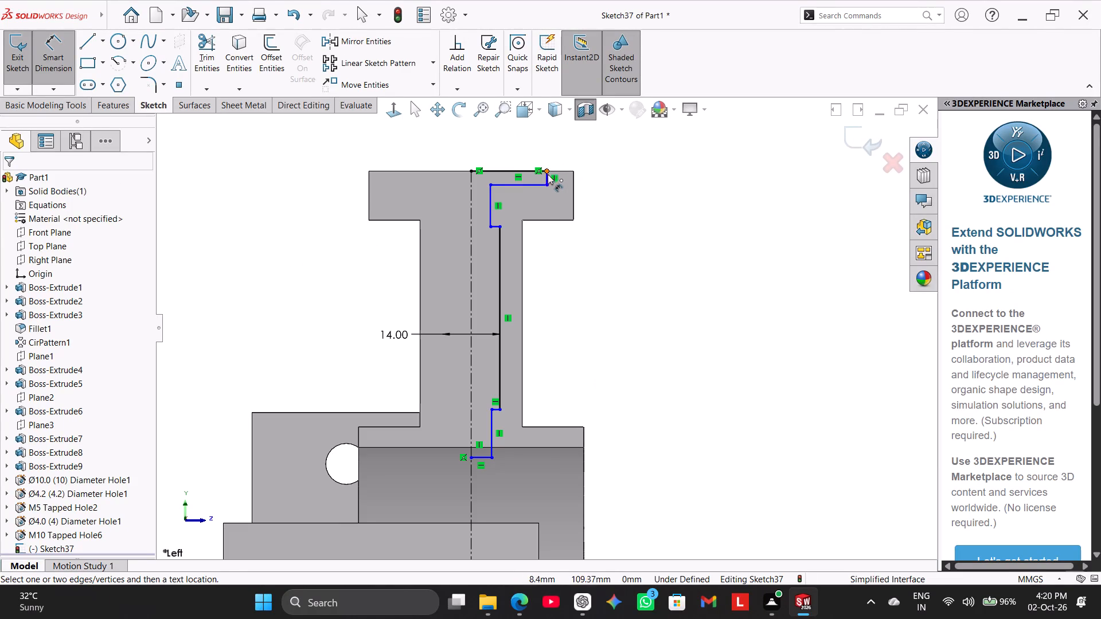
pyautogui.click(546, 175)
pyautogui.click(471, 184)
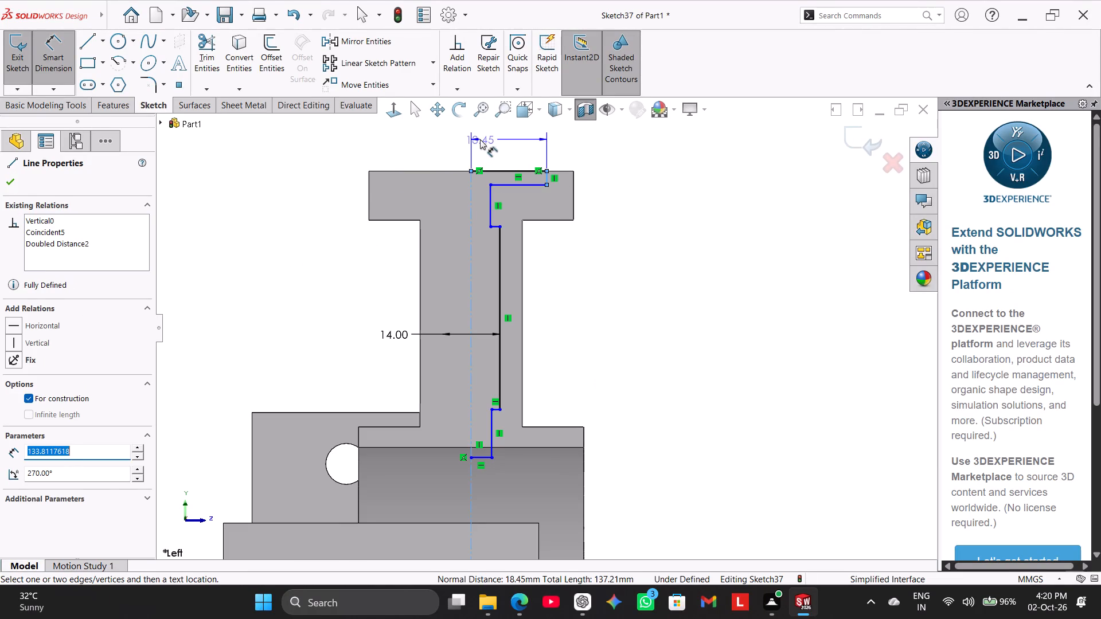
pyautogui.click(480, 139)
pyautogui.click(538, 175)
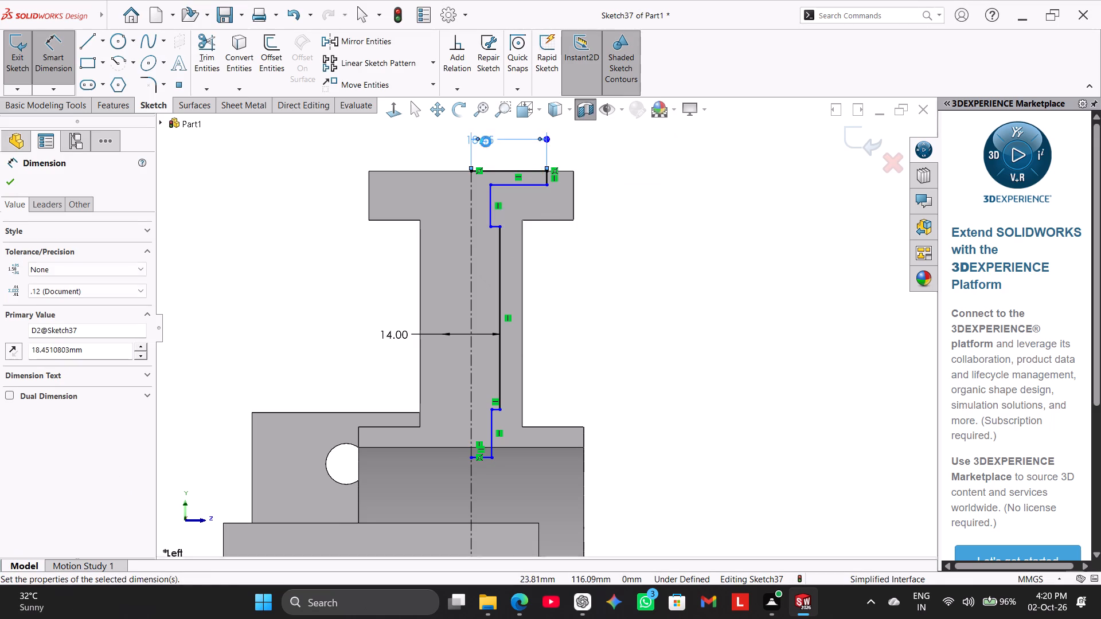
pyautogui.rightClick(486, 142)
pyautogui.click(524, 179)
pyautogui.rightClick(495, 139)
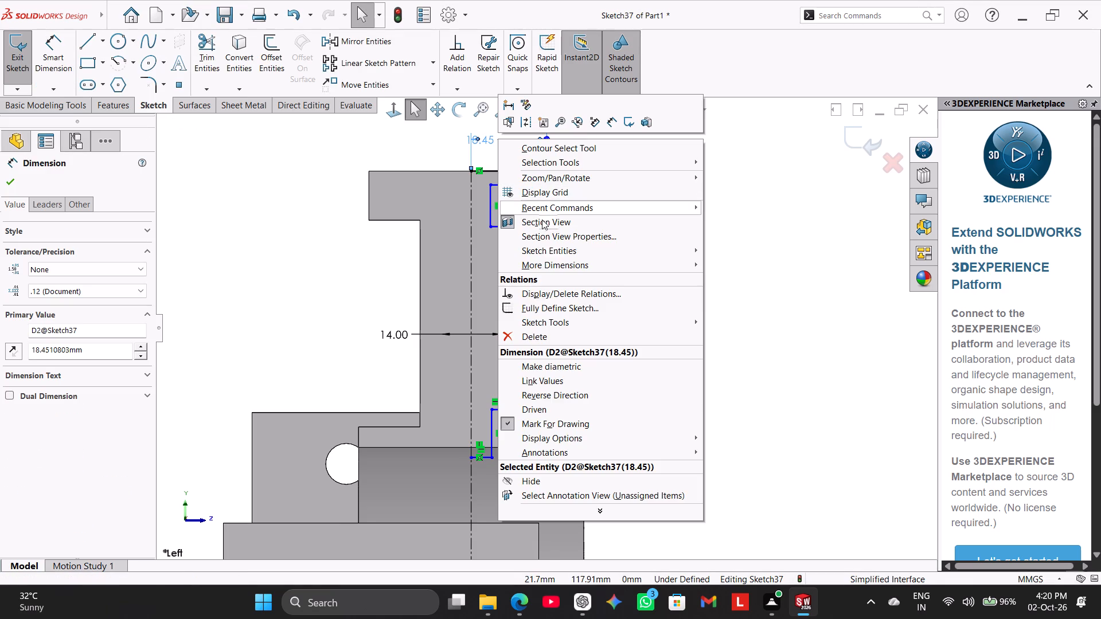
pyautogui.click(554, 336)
# Dimension the short vertical line at the top of the profile across the centerline as a 25 mm diameter.
pyautogui.moveTo(611, 223); pyautogui.dragTo(839, 203, button='right')
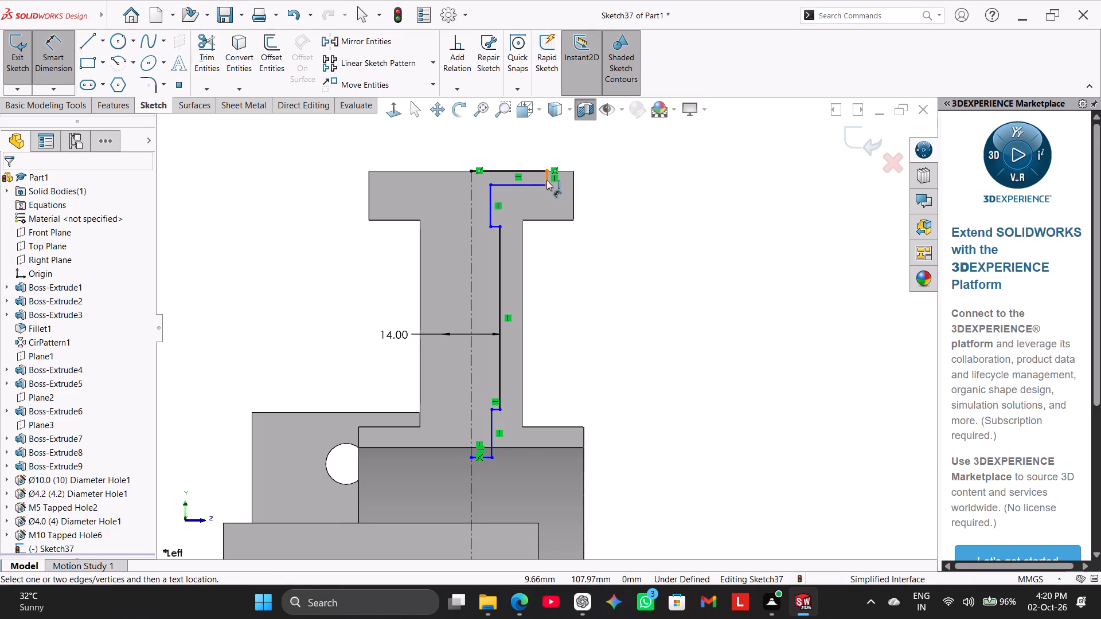
pyautogui.click(550, 180)
pyautogui.click(473, 197)
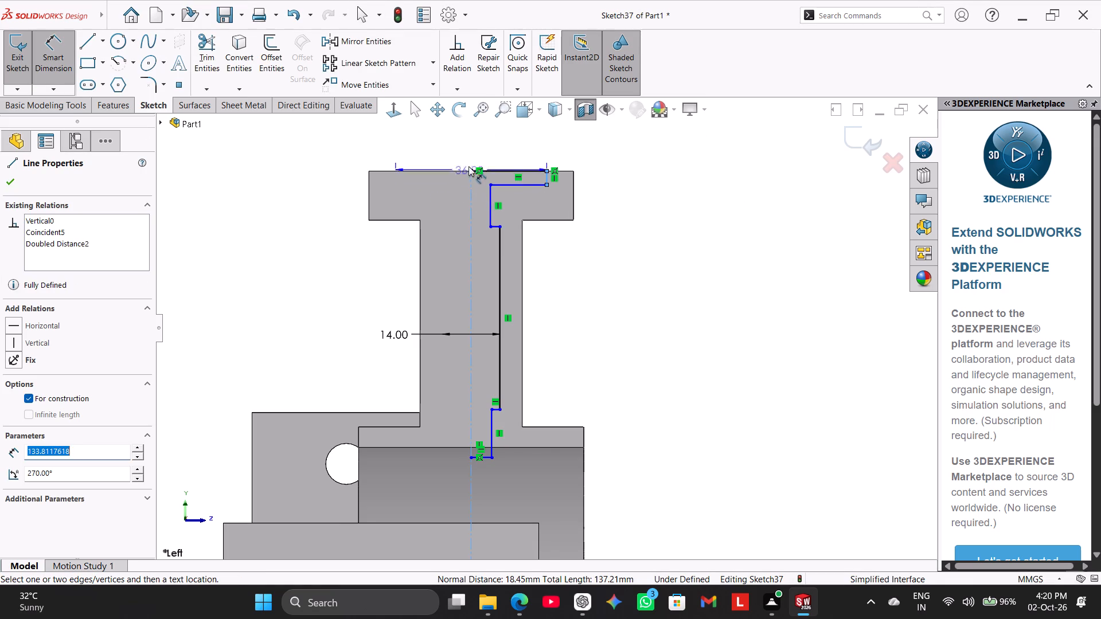
pyautogui.click(465, 147)
pyautogui.write('25')
pyautogui.press('Return')
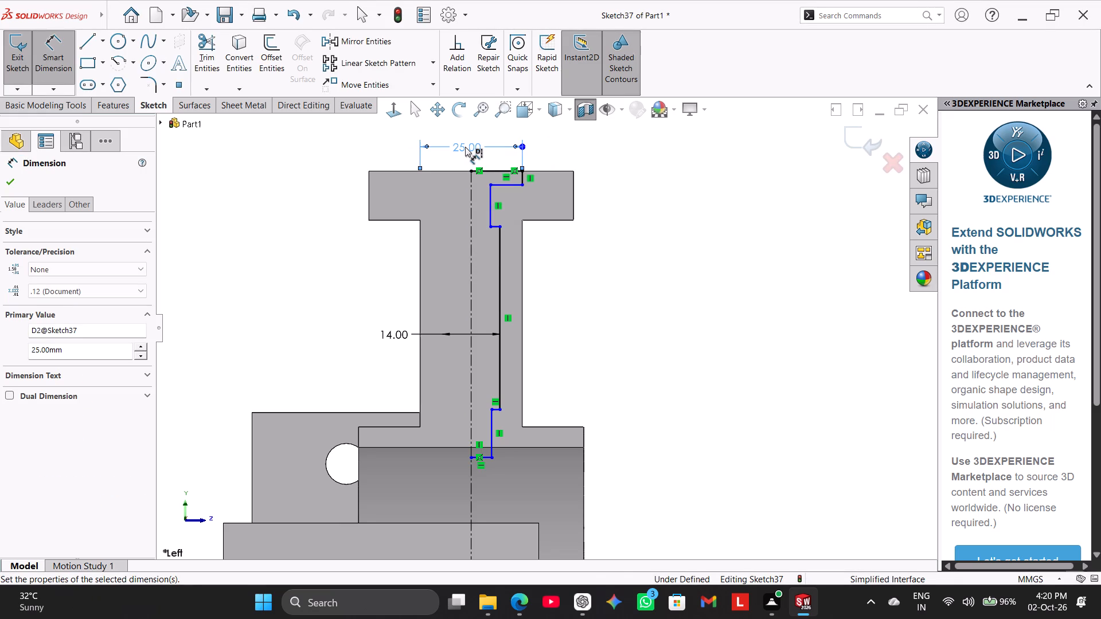
pyautogui.rightClick(685, 189)
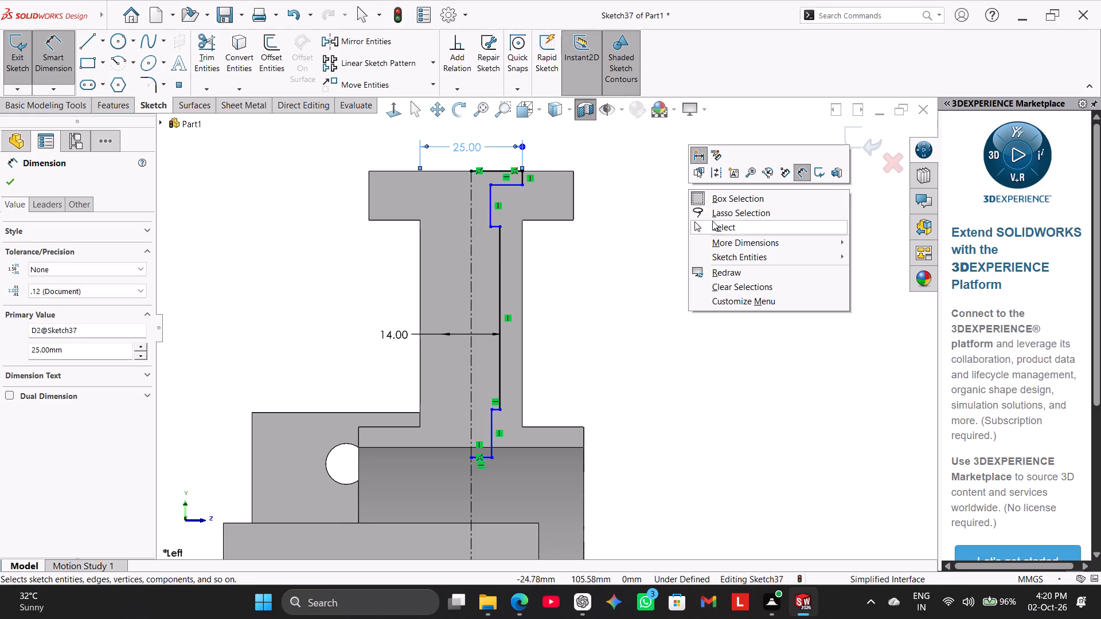
pyautogui.click(716, 225)
# Dimension the short vertical line at the flange's top face to a length of 3 mm.
pyautogui.click(44, 64)
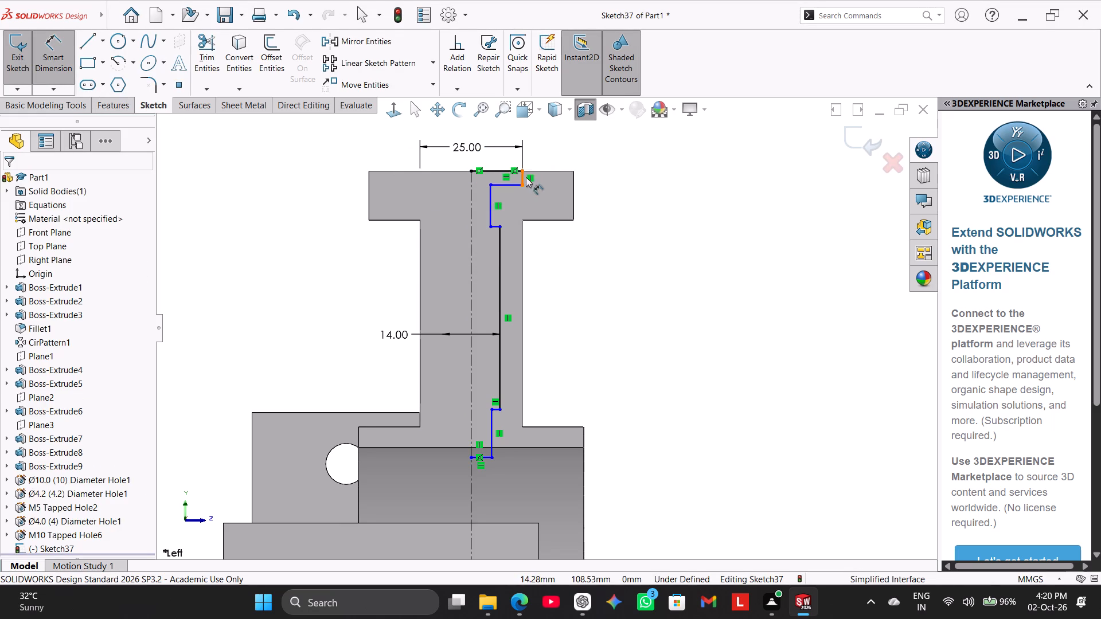
pyautogui.click(522, 177)
pyautogui.click(626, 181)
pyautogui.press('3')
pyautogui.press('Return')
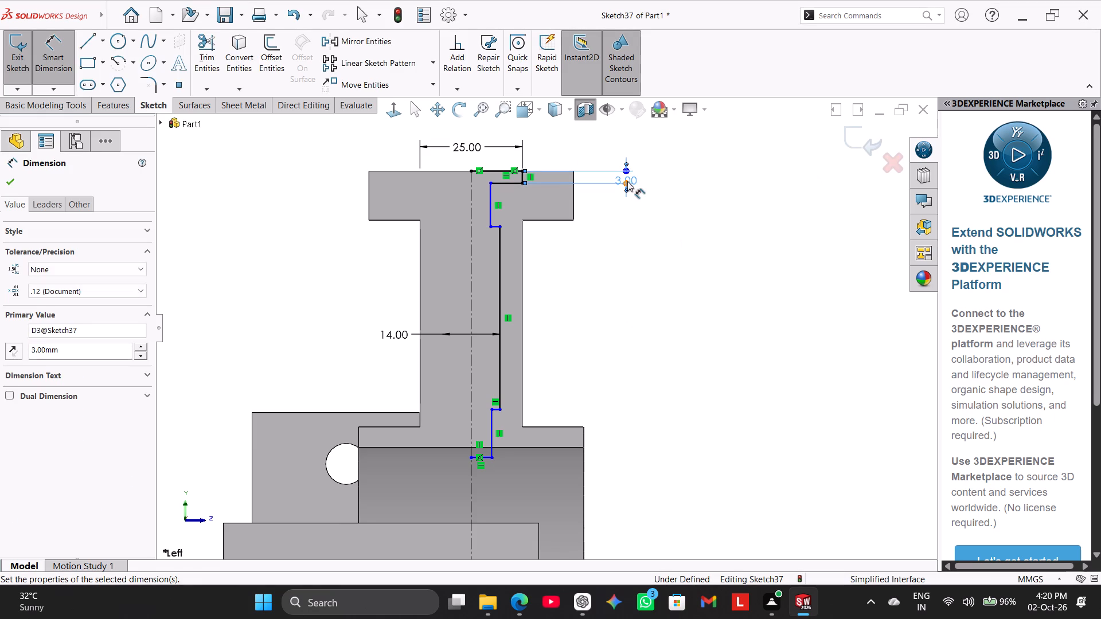
# Set the distance from the profile's top line to the short horizontal step at the flange's underside to 12 mm.
pyautogui.click(494, 172)
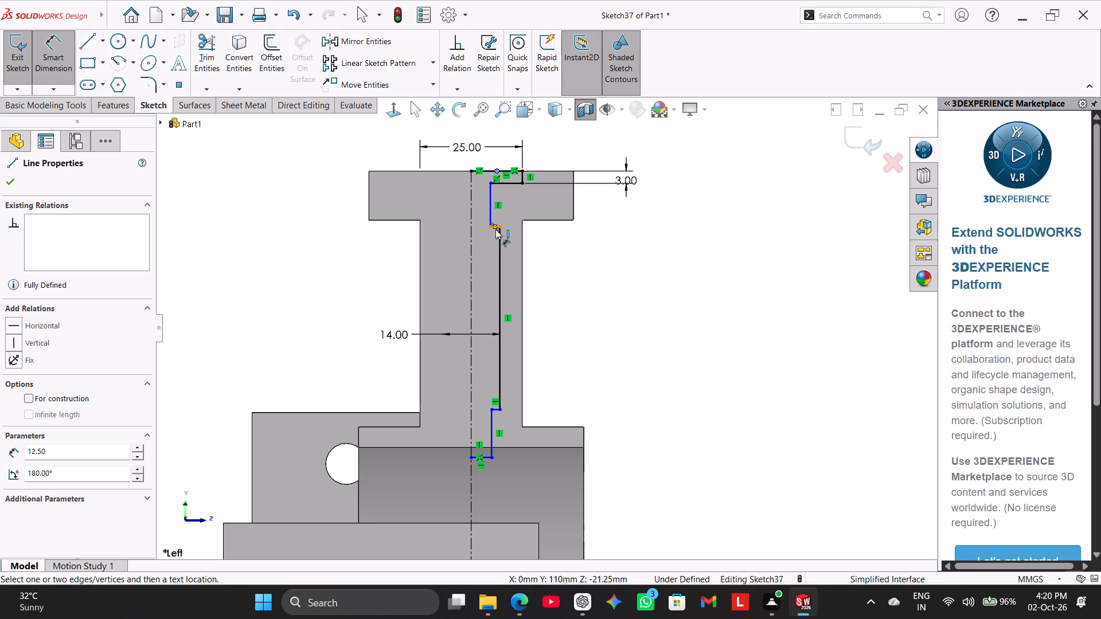
pyautogui.click(495, 229)
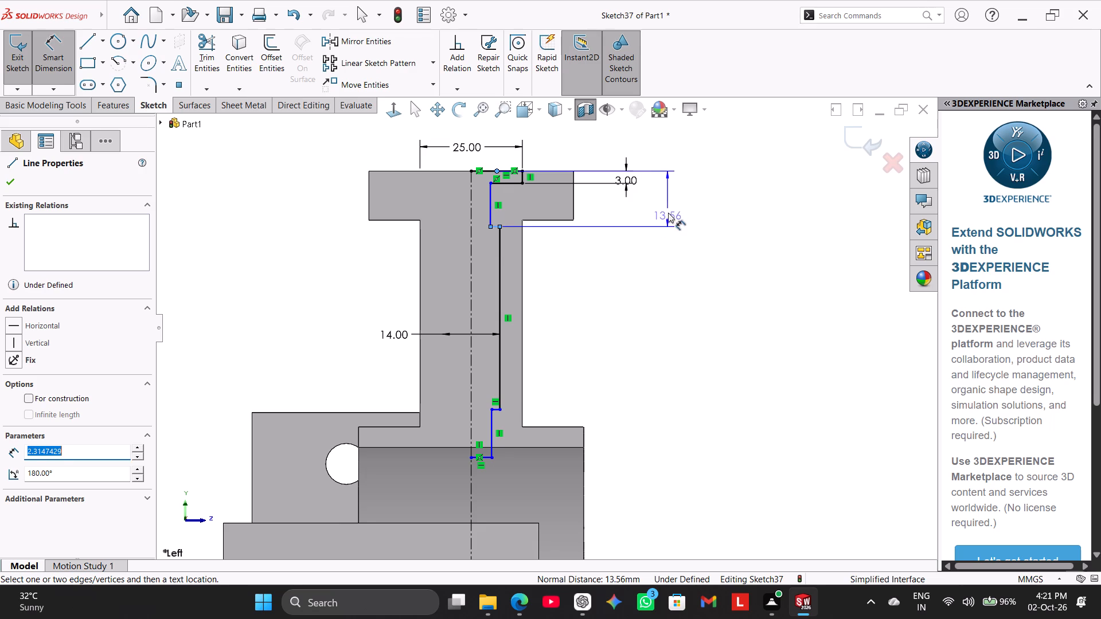
pyautogui.click(671, 202)
pyautogui.write('12')
pyautogui.press('Return')
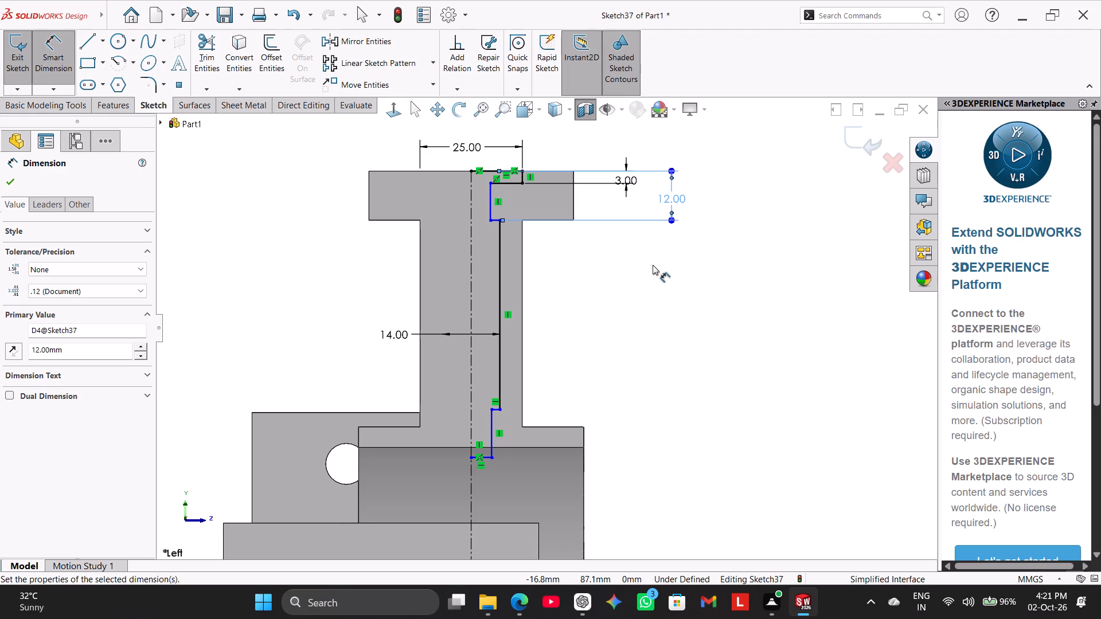
# Set the distance from the profile's top line to the lower horizontal step to 50 mm and leave the Dimension tool.
pyautogui.click(493, 171)
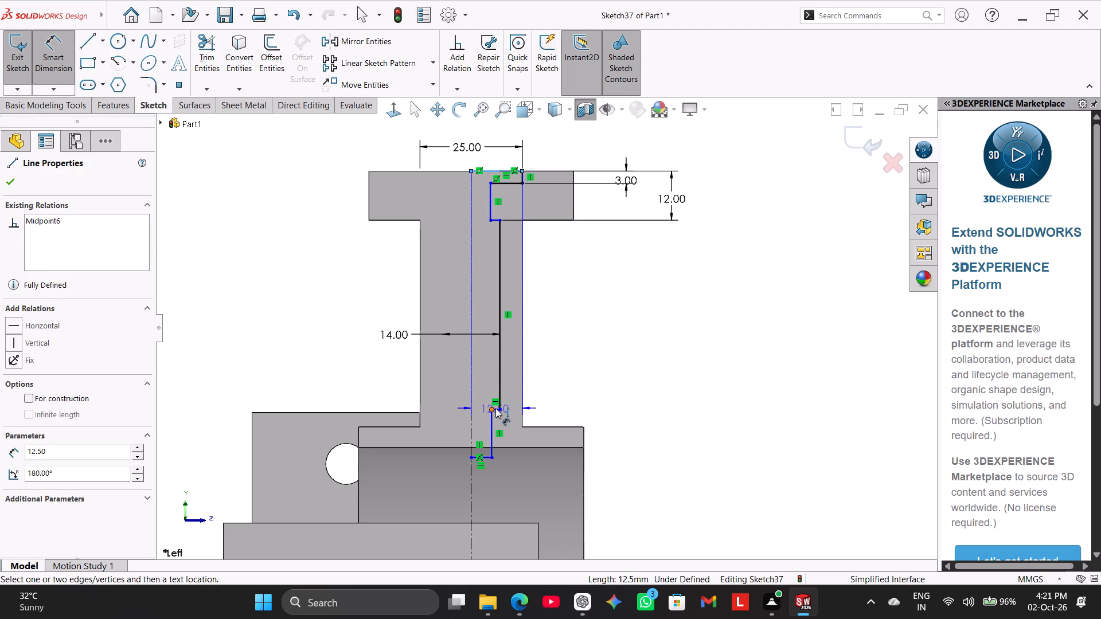
pyautogui.click(495, 408)
pyautogui.click(628, 330)
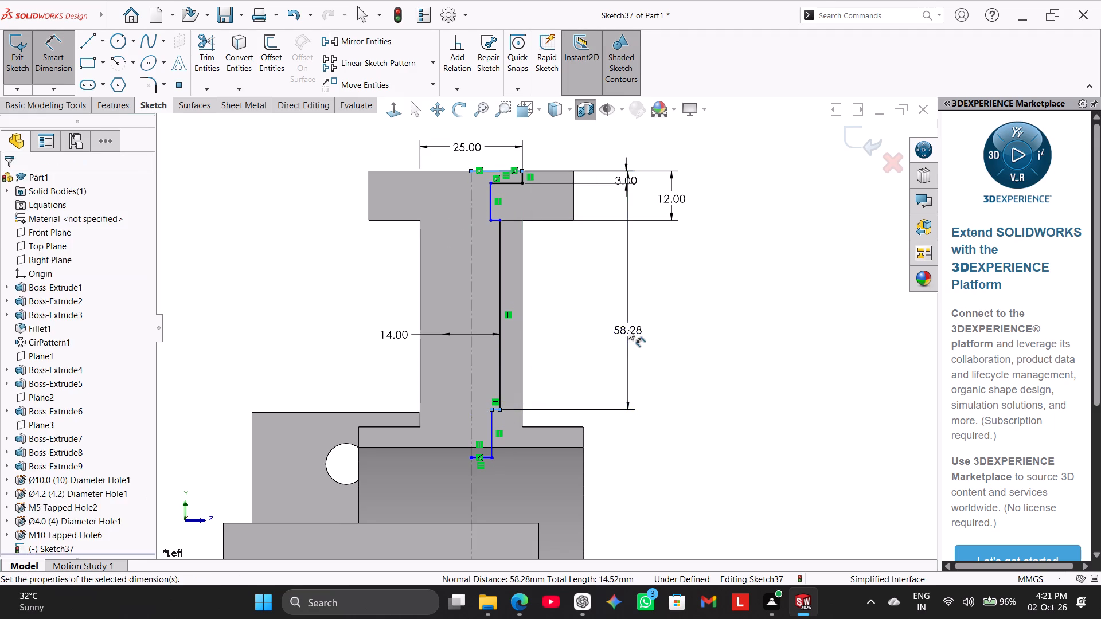
pyautogui.write('50')
pyautogui.press('Return')
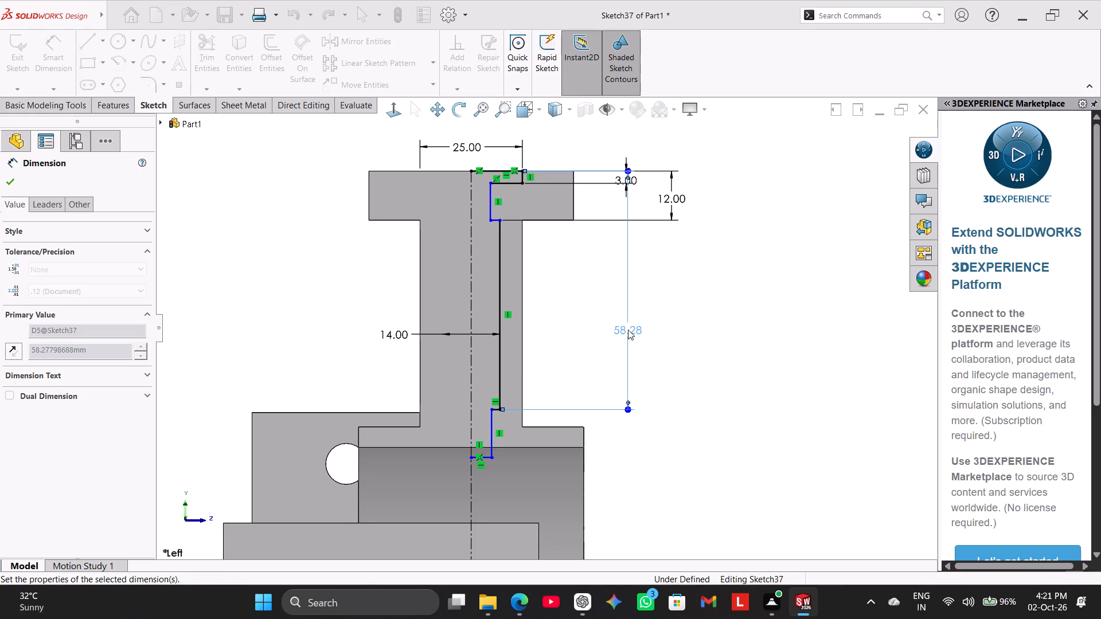
pyautogui.rightClick(698, 276)
pyautogui.click(725, 316)
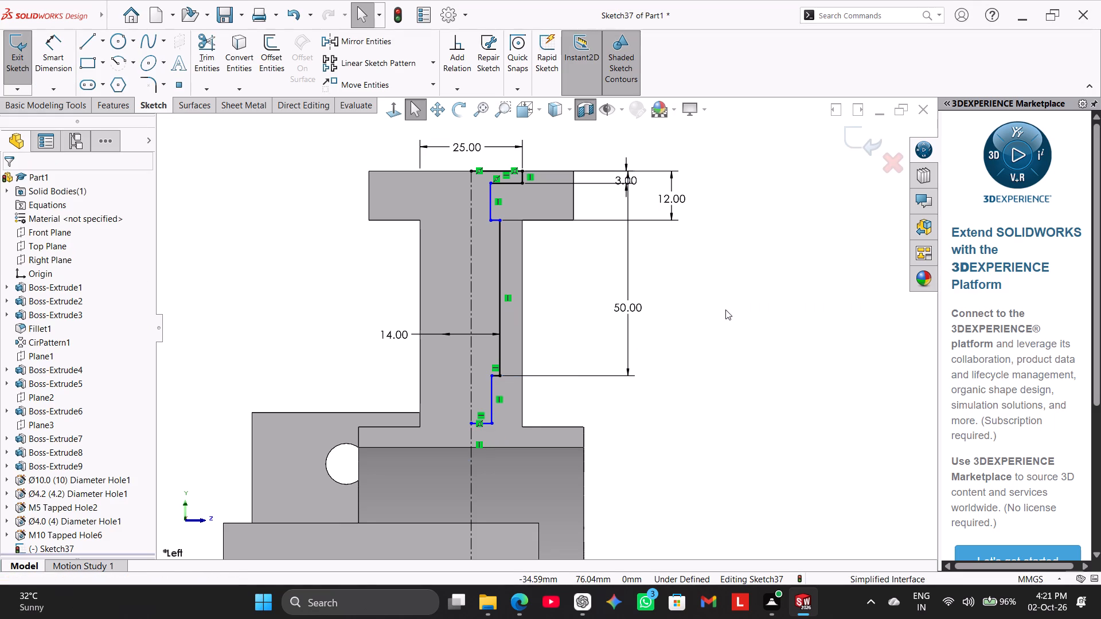
# Examine the half-profile sketch against the sectioned boss and housing from several angles, returning to the view normal to the sketch.
pyautogui.scroll(1, 735, 323)
pyautogui.moveTo(727, 353); pyautogui.dragTo(710, 356, button='middle')
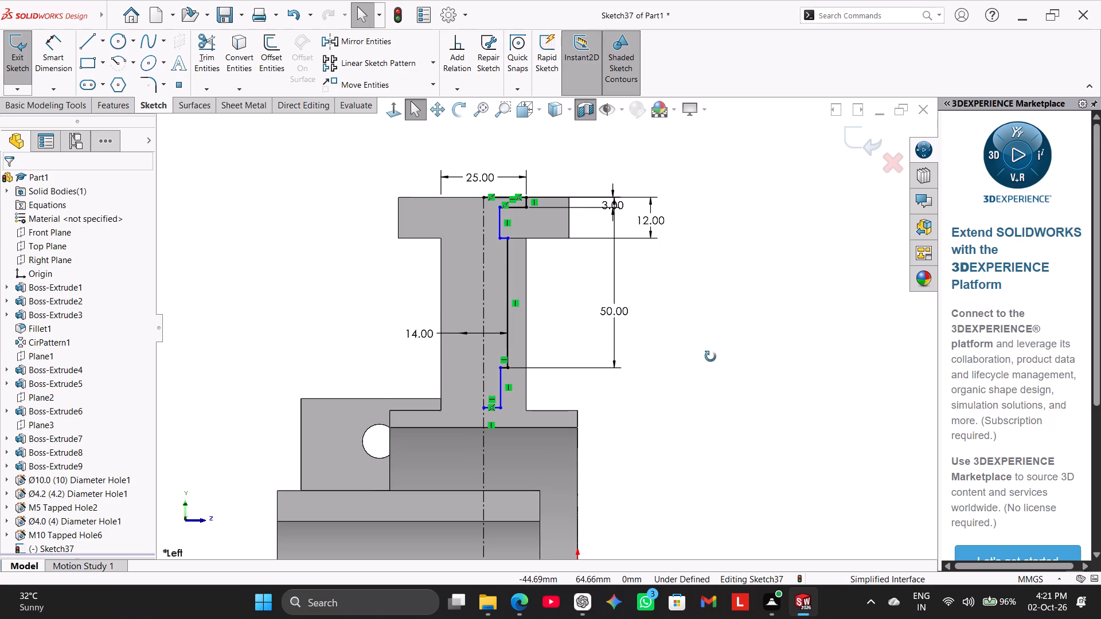
pyautogui.moveTo(710, 356); pyautogui.dragTo(619, 394, button='middle')
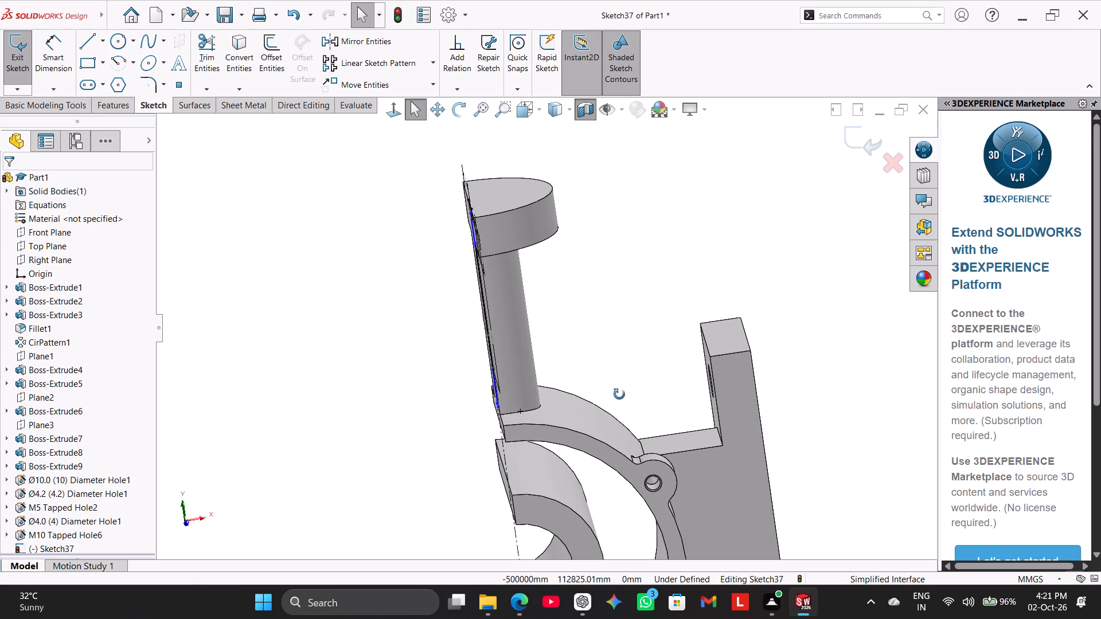
pyautogui.moveTo(619, 394); pyautogui.dragTo(623, 377, button='middle')
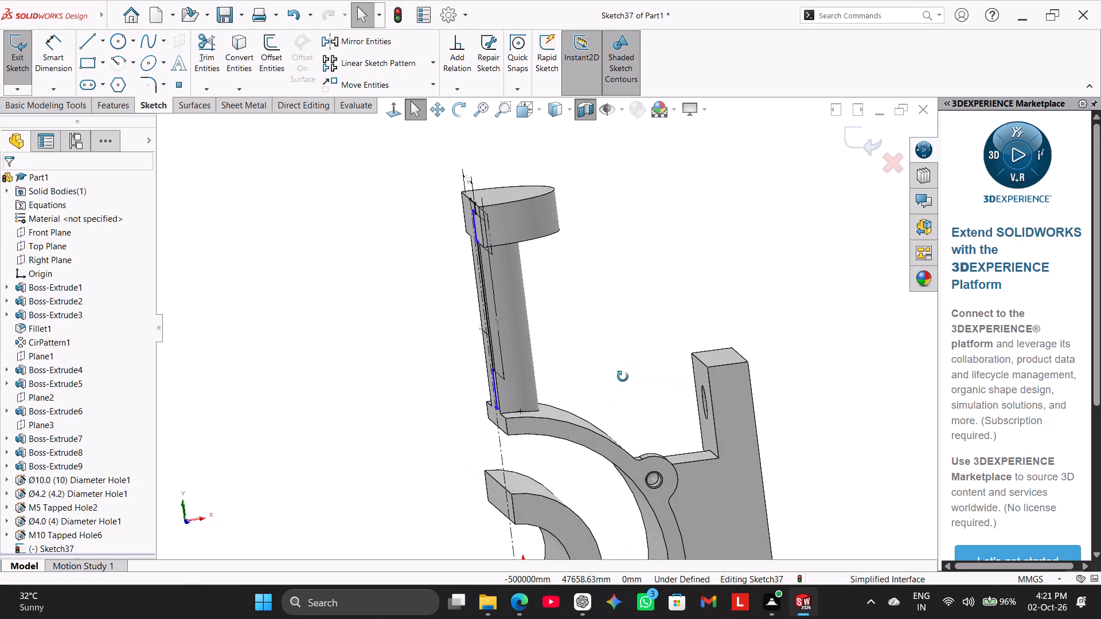
pyautogui.moveTo(623, 377); pyautogui.dragTo(623, 388, button='middle')
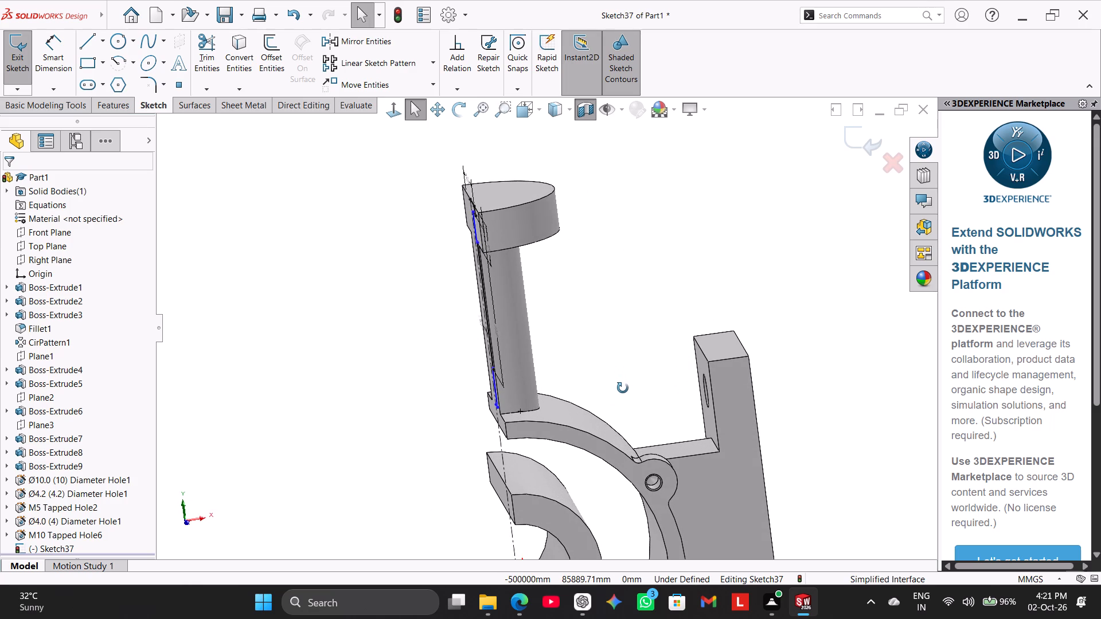
pyautogui.moveTo(623, 388); pyautogui.dragTo(602, 441, button='middle')
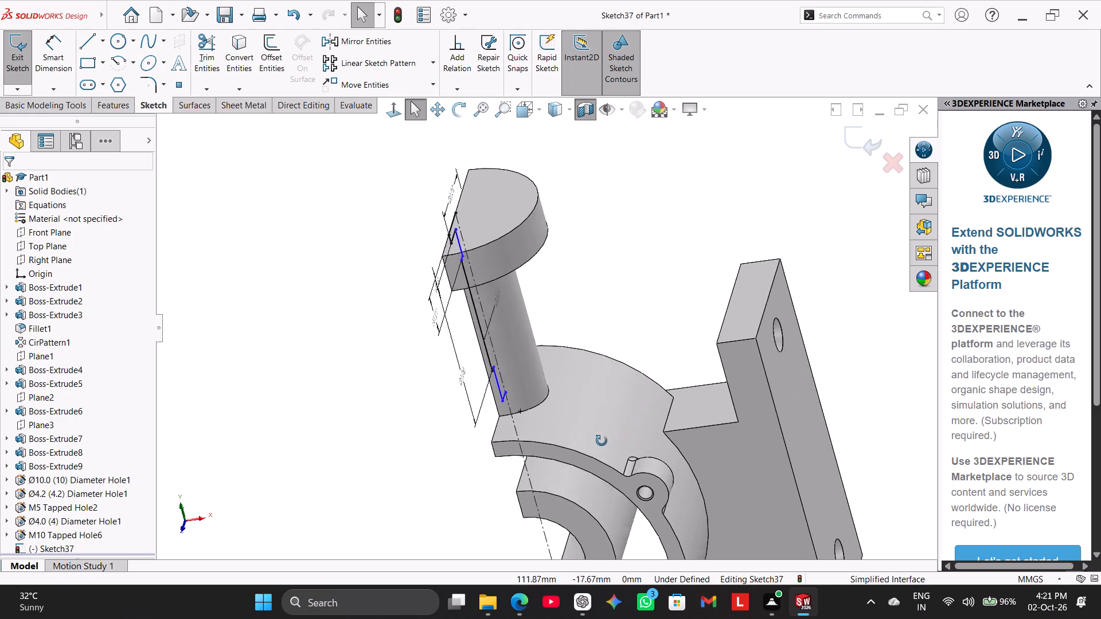
pyautogui.moveTo(602, 441); pyautogui.dragTo(591, 448, button='middle')
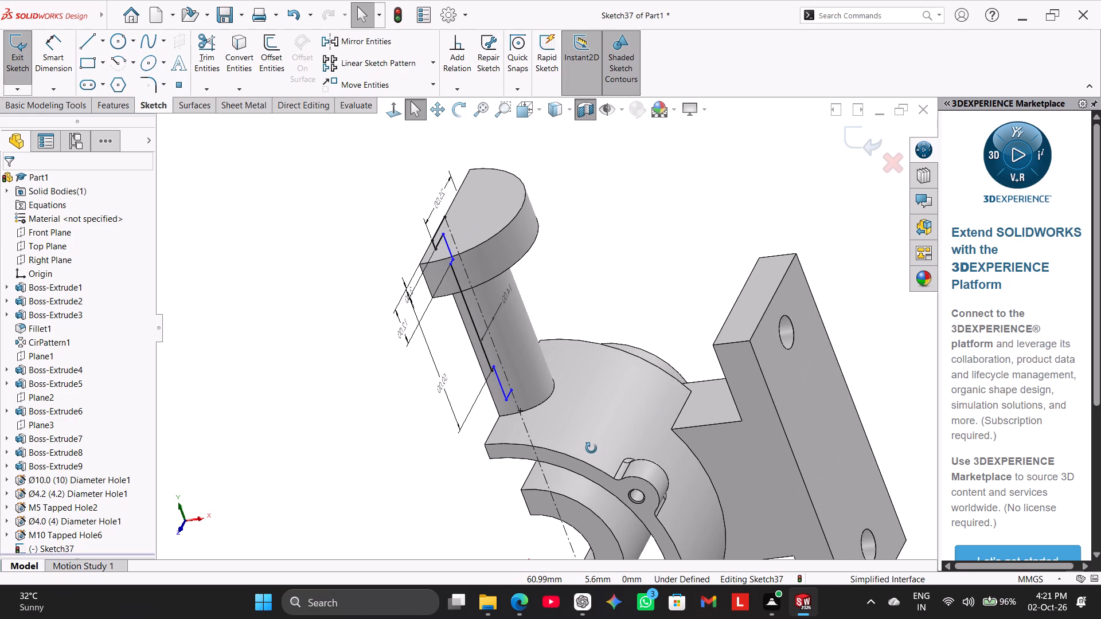
pyautogui.moveTo(591, 448); pyautogui.dragTo(591, 450, button='middle')
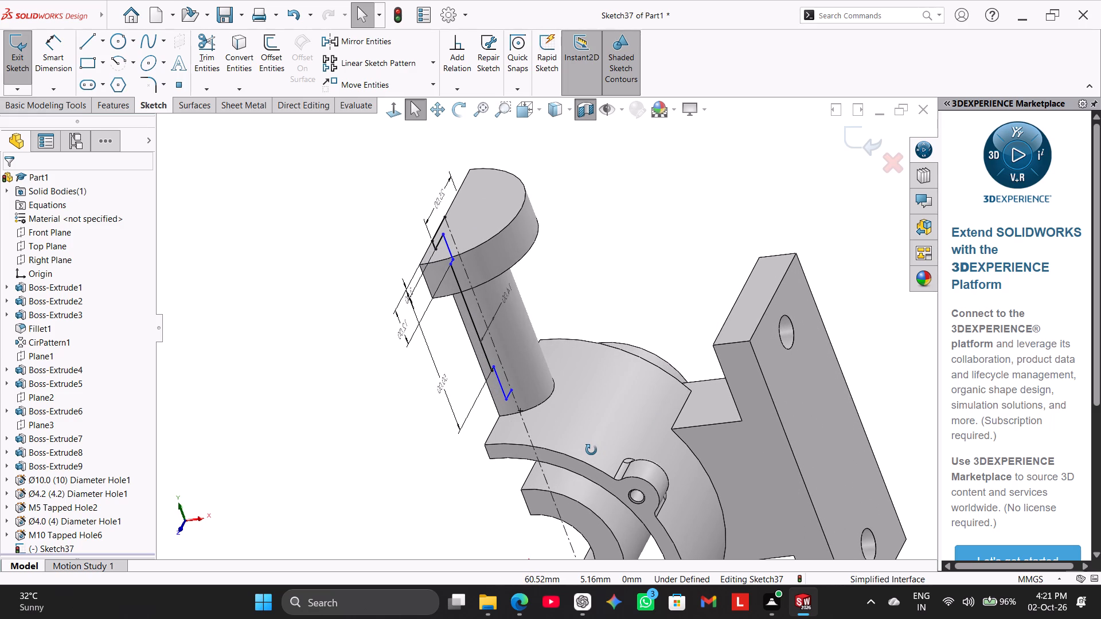
pyautogui.moveTo(591, 450); pyautogui.dragTo(591, 450, button='middle')
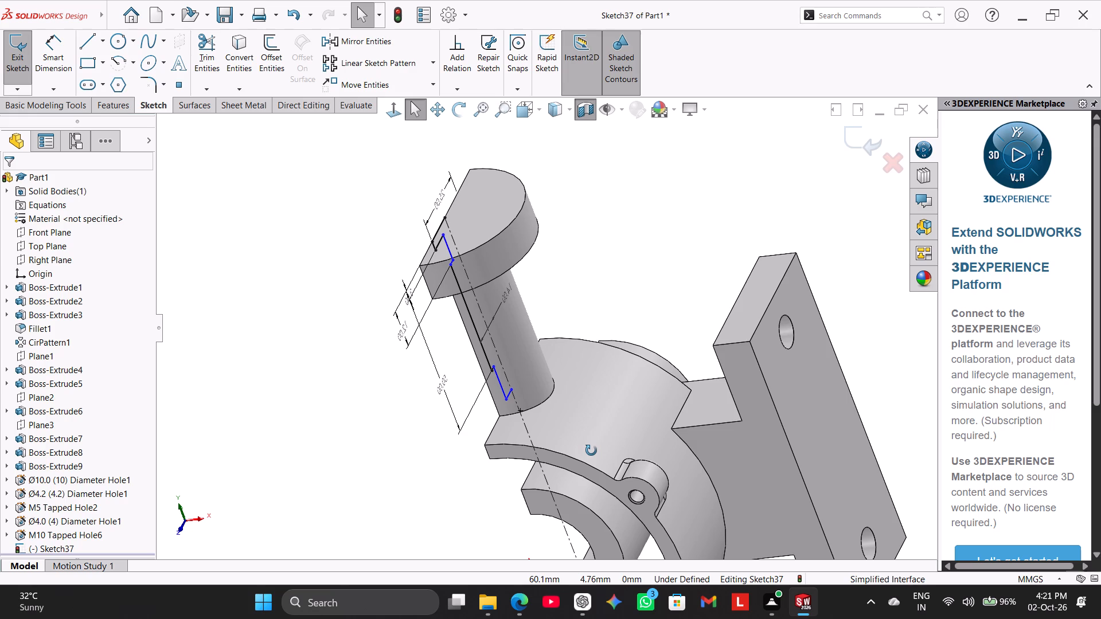
pyautogui.moveTo(591, 450); pyautogui.dragTo(607, 444, button='middle')
pyautogui.moveTo(607, 444); pyautogui.dragTo(701, 410, button='middle')
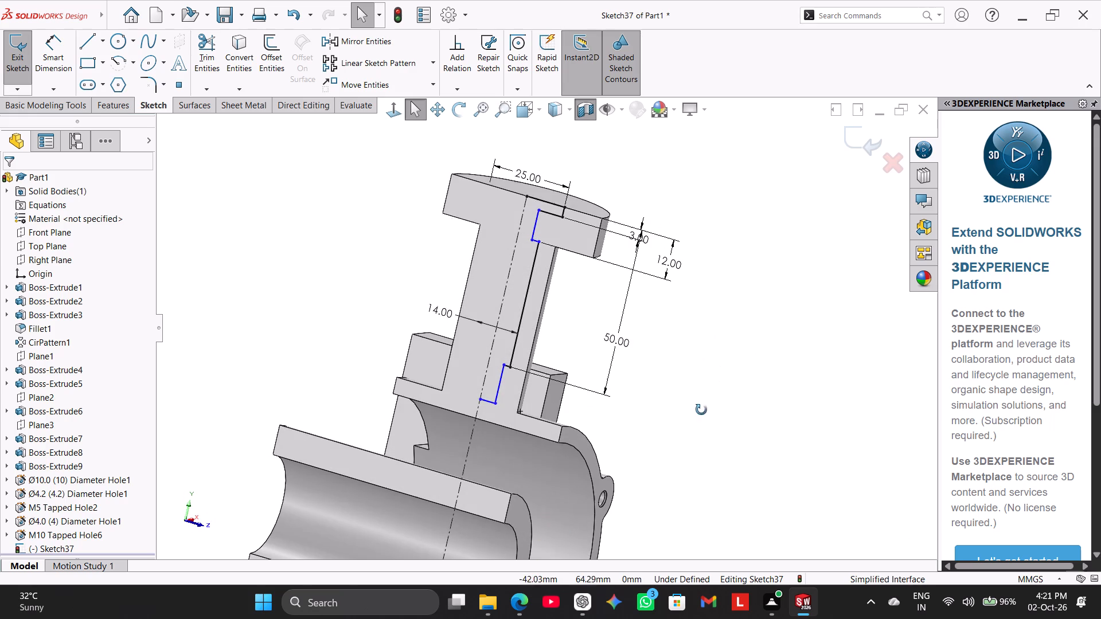
pyautogui.moveTo(701, 410); pyautogui.dragTo(701, 412, button='middle')
pyautogui.click(403, 112)
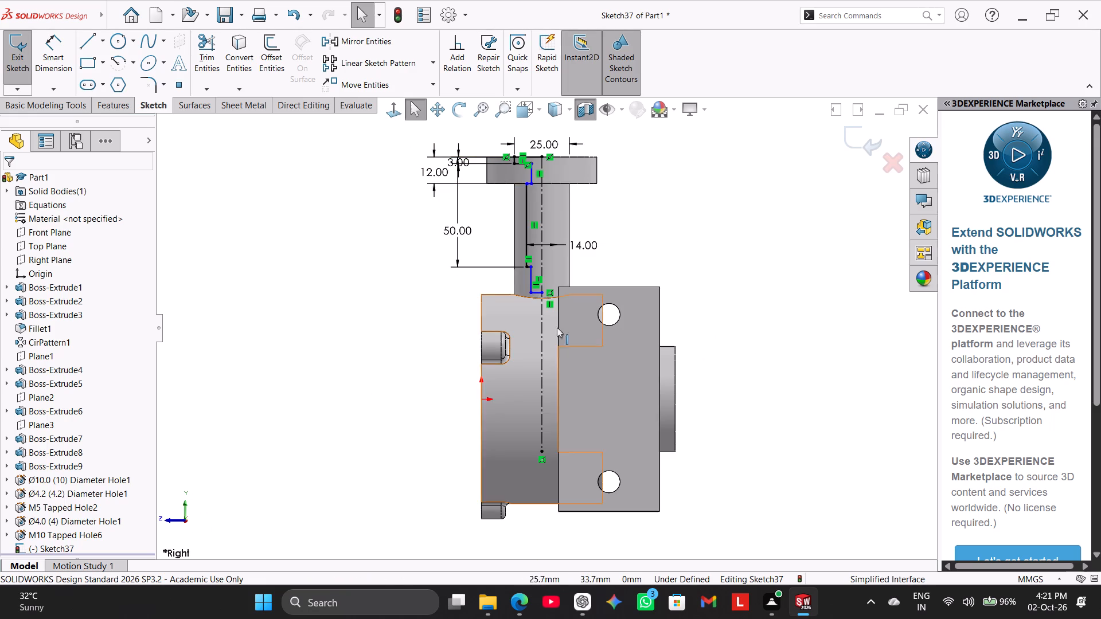
pyautogui.click(401, 113)
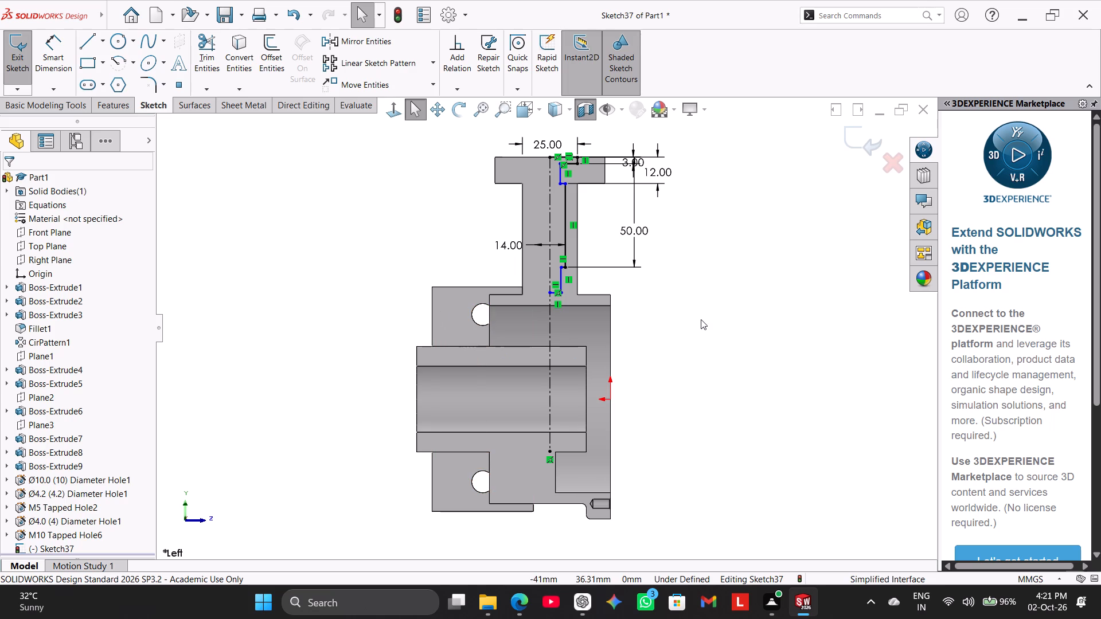
pyautogui.moveTo(701, 319); pyautogui.dragTo(664, 327, button='middle')
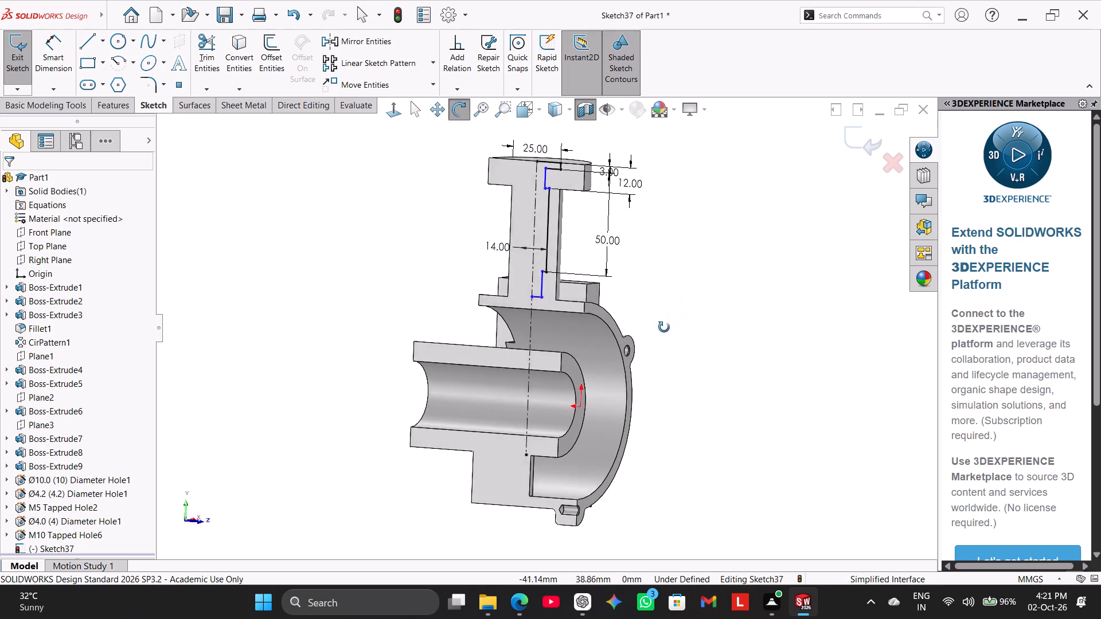
pyautogui.moveTo(664, 327); pyautogui.dragTo(664, 338, button='middle')
pyautogui.click(397, 110)
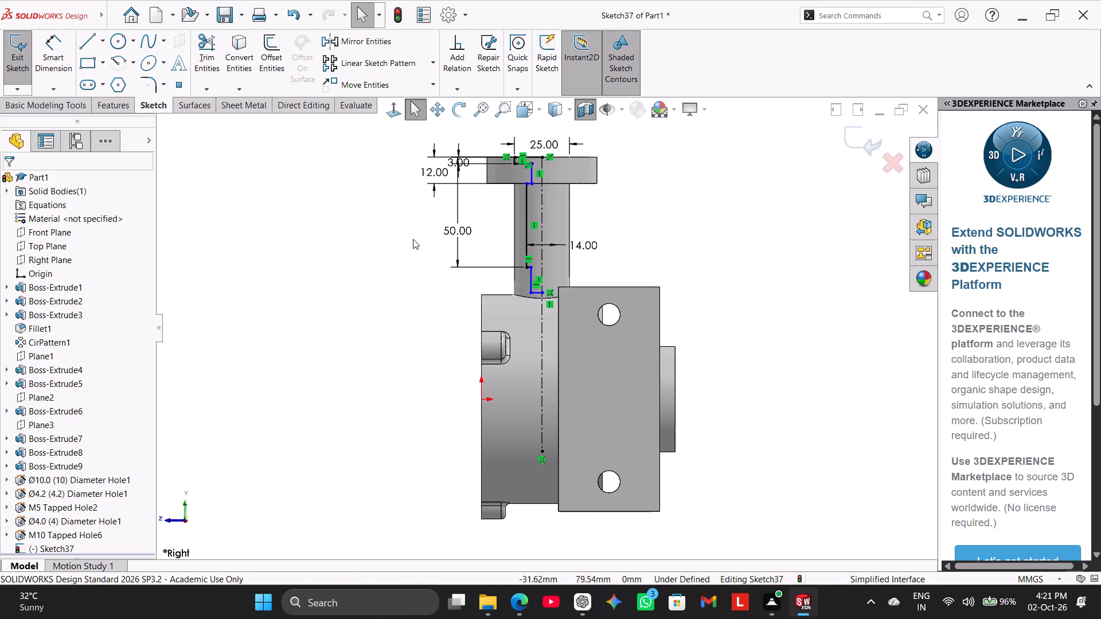
pyautogui.click(396, 116)
# Stretch the profile's bottom horizontal line down past the housing wall's inner surface, making the lowest vertical line about 23 mm long.
pyautogui.scroll(-2, 632, 295)
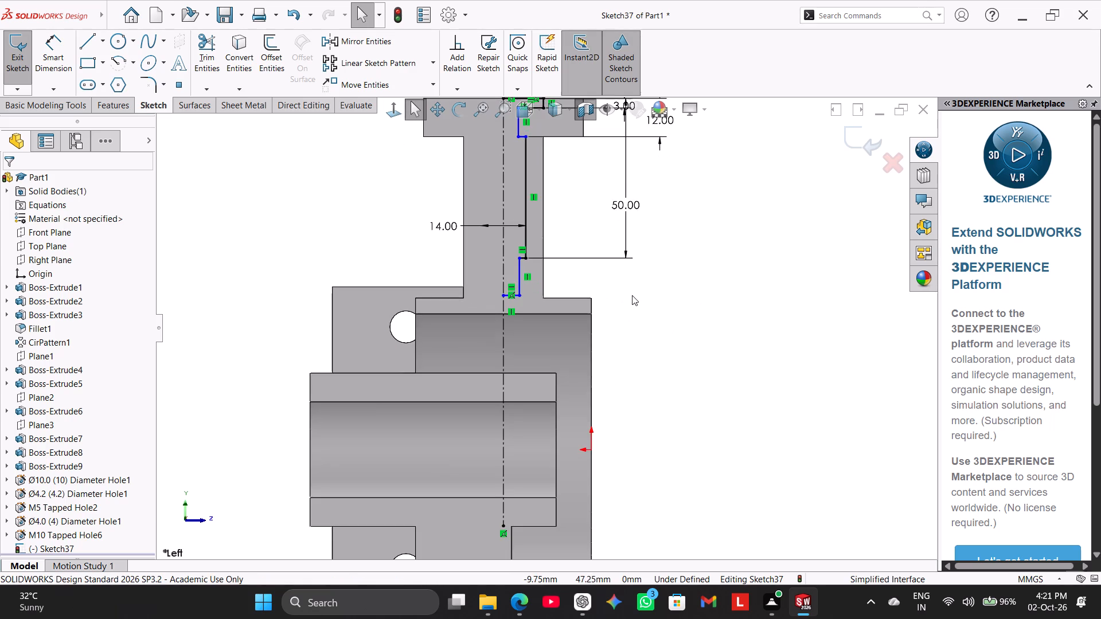
pyautogui.scroll(-1, 623, 299)
pyautogui.scroll(2, 623, 300)
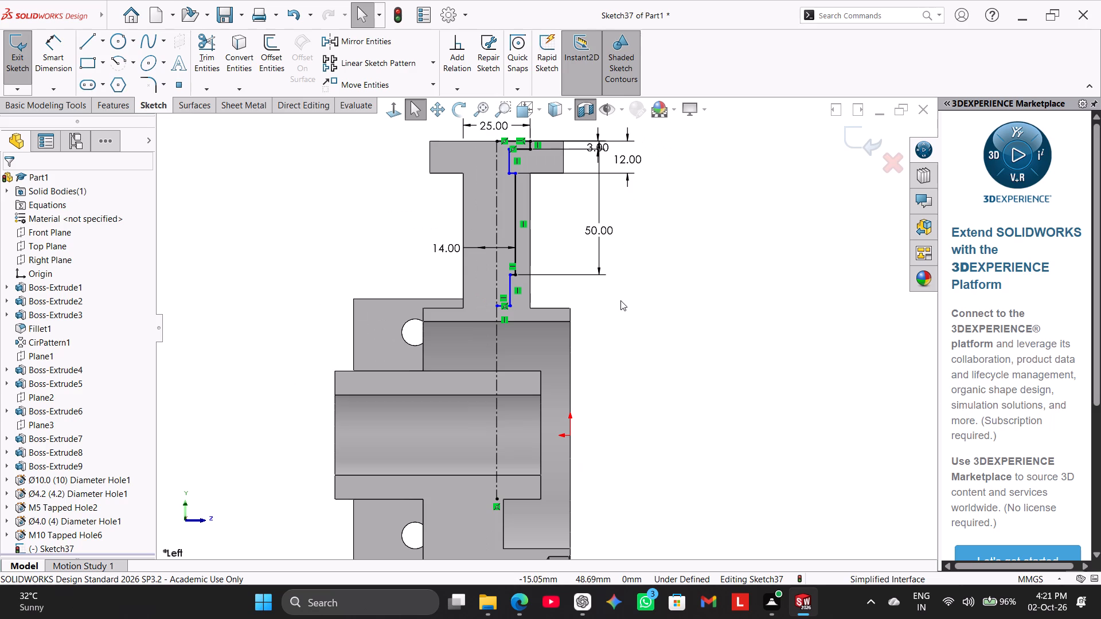
pyautogui.scroll(-1, 522, 310)
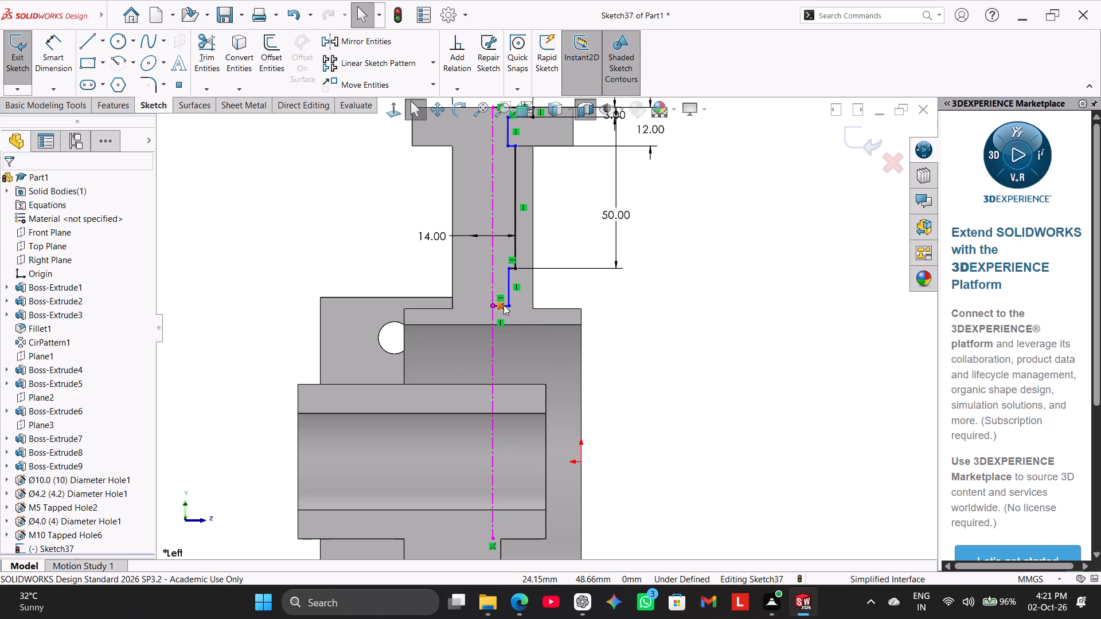
pyautogui.moveTo(509, 291); pyautogui.dragTo(512, 308)
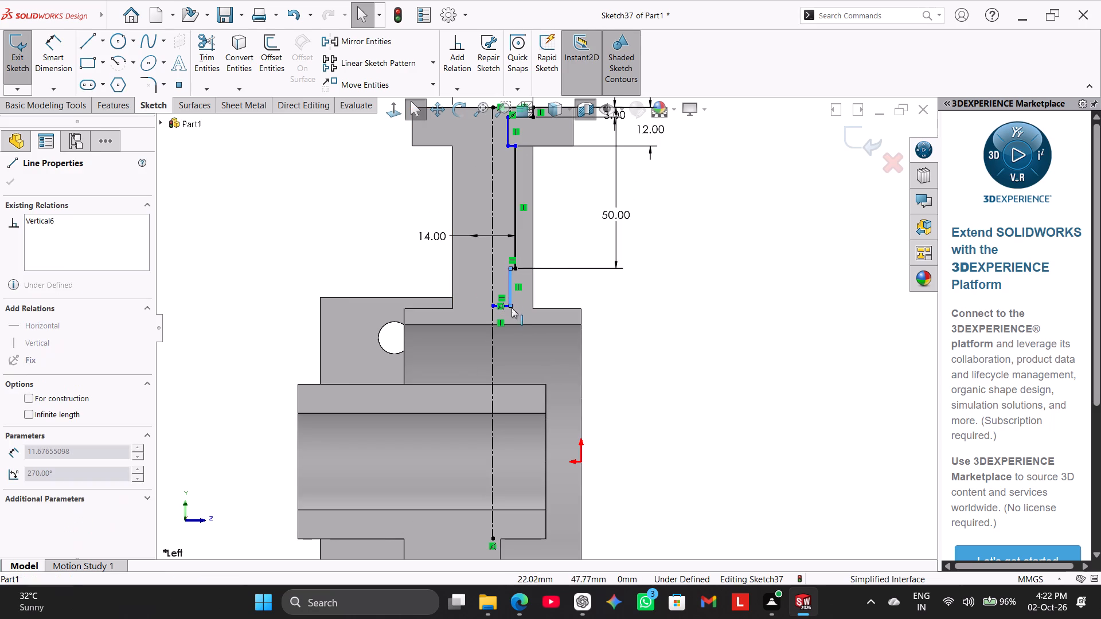
pyautogui.moveTo(512, 308); pyautogui.dragTo(512, 319)
pyautogui.click(653, 318)
pyautogui.scroll(-3, 612, 315)
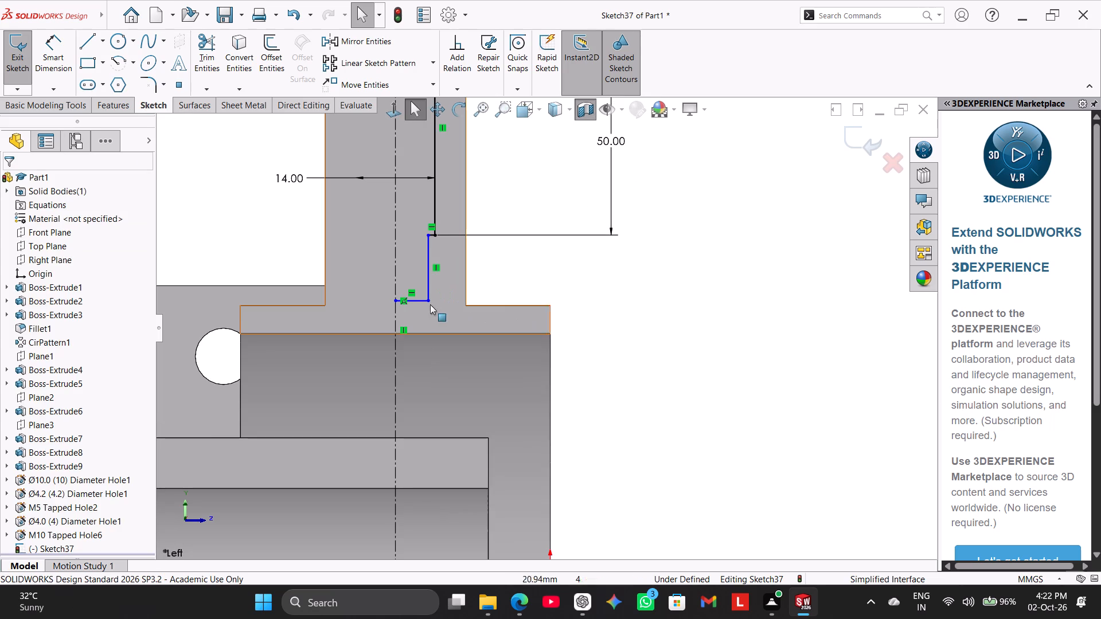
pyautogui.moveTo(420, 300); pyautogui.dragTo(411, 365)
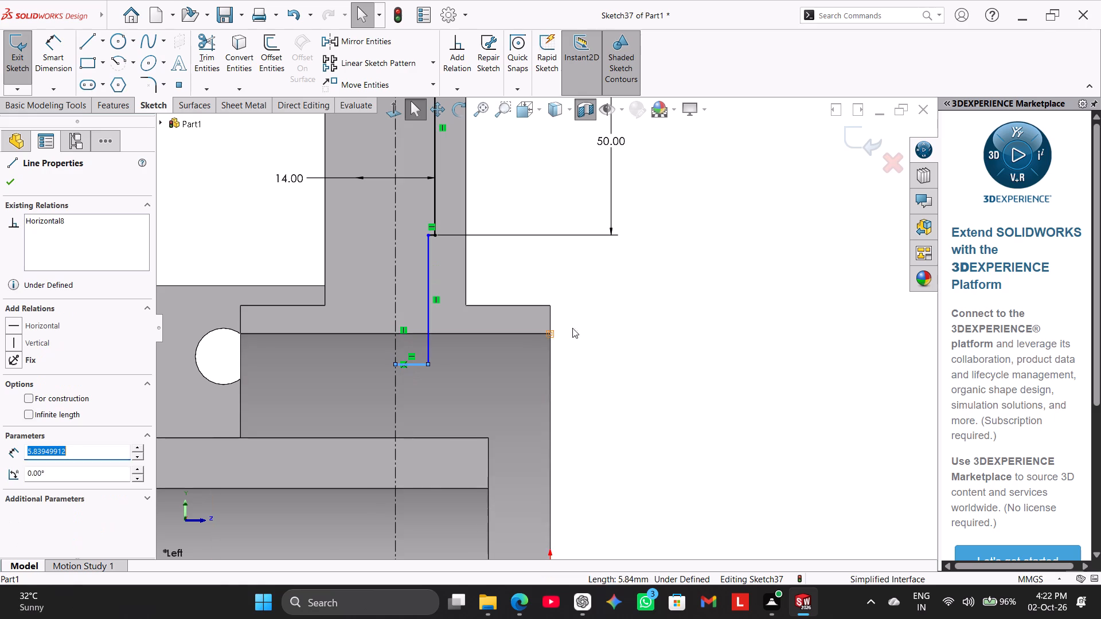
pyautogui.click(615, 308)
# Dimension the profile's lowest vertical line across the centerline as an 11 mm diameter.
pyautogui.scroll(4, 617, 309)
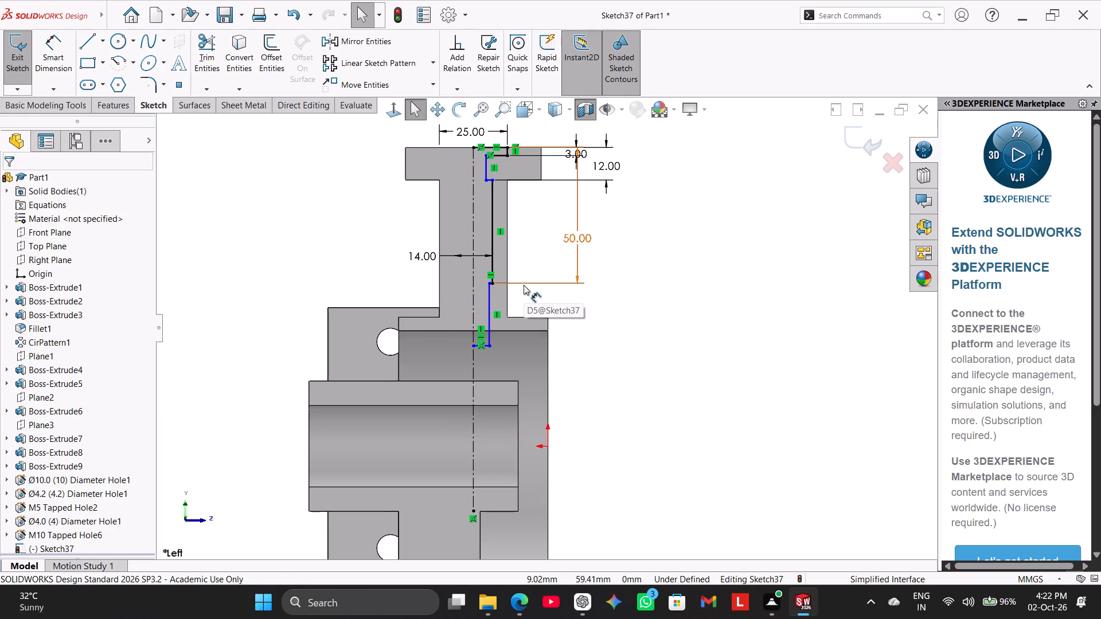
pyautogui.click(60, 46)
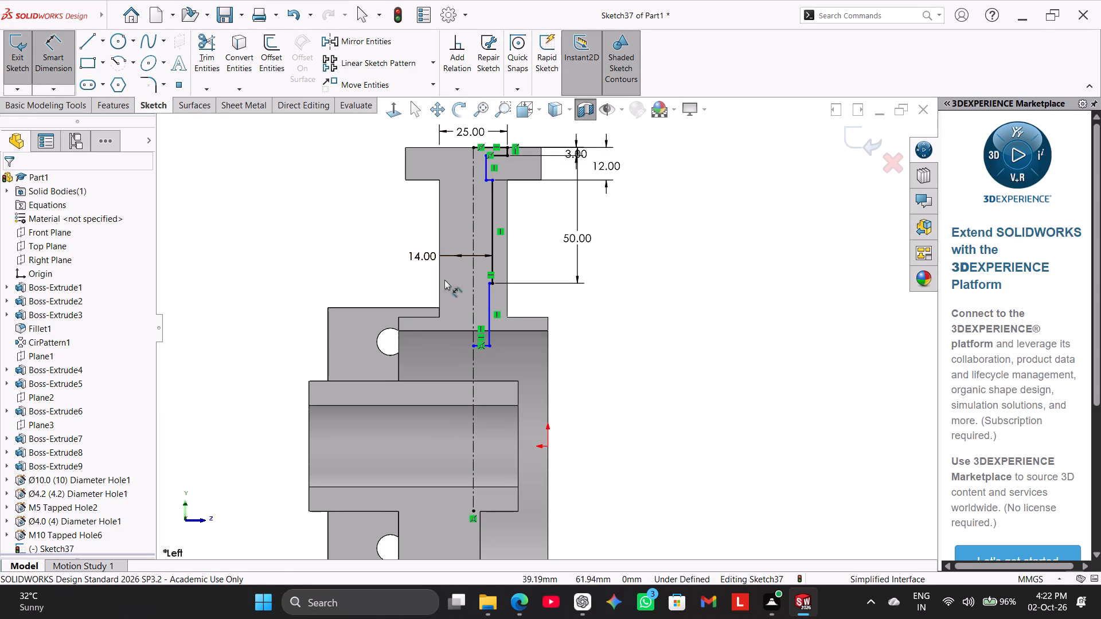
pyautogui.click(489, 316)
pyautogui.click(471, 312)
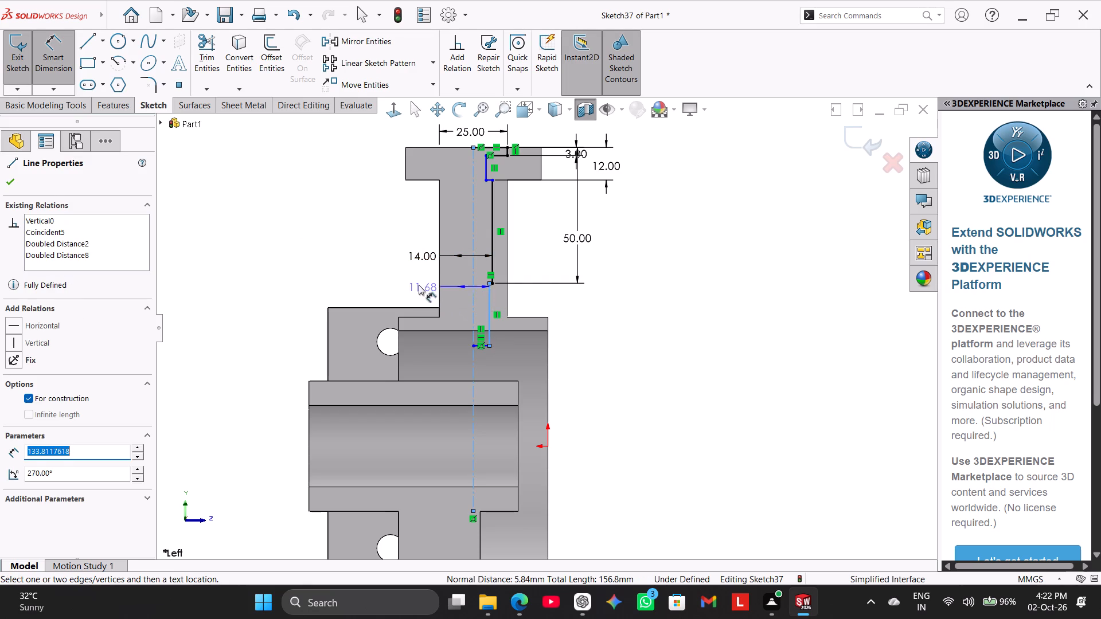
pyautogui.click(405, 281)
pyautogui.write('11')
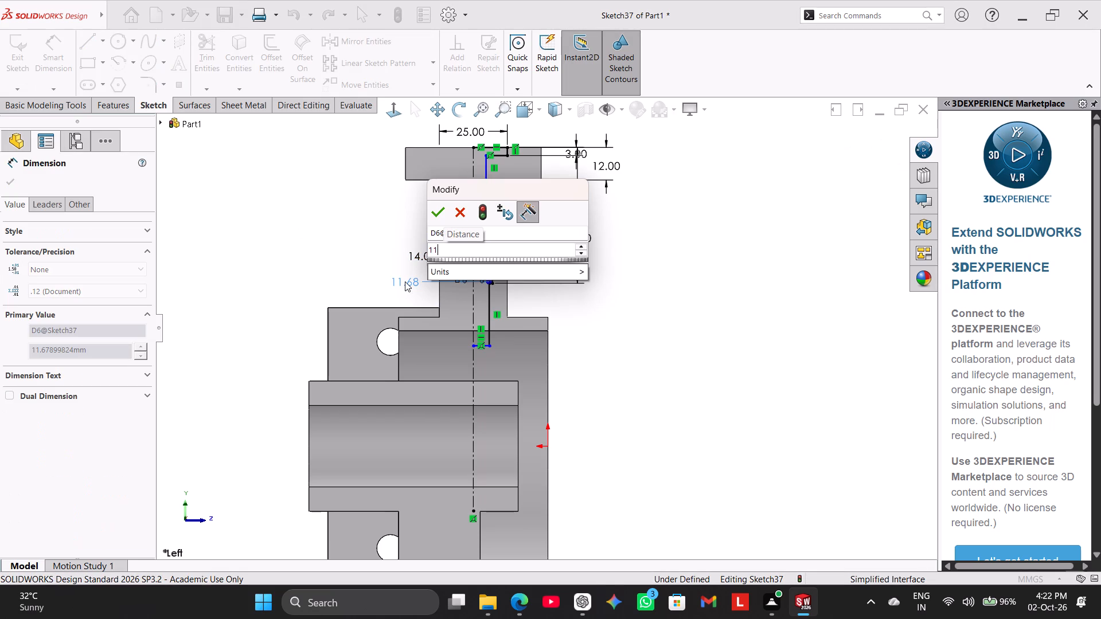
pyautogui.press('Return')
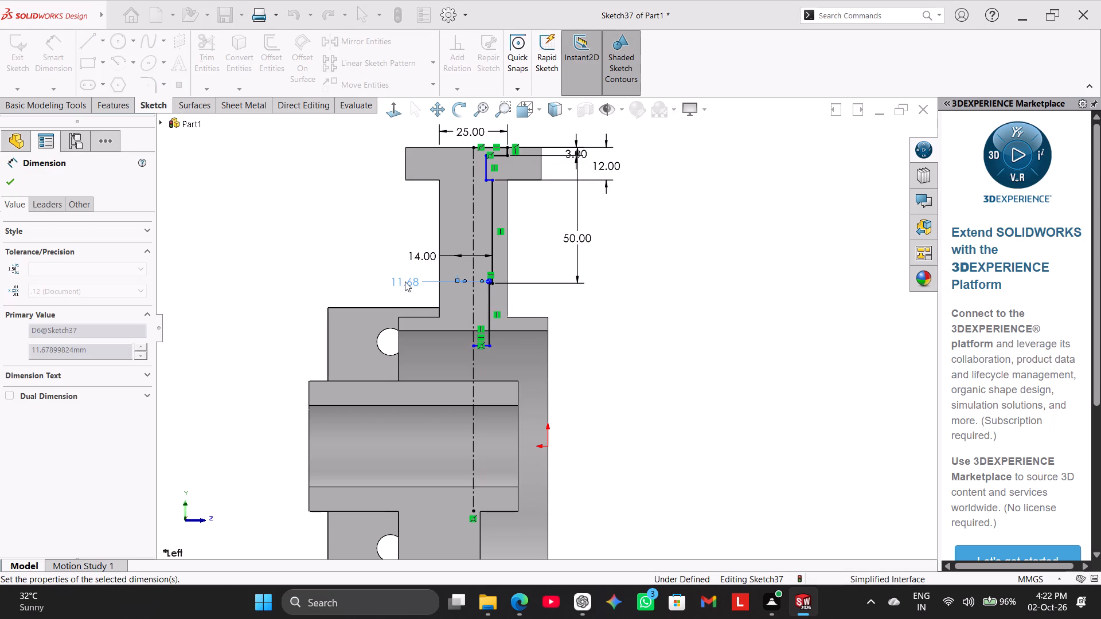
pyautogui.click(303, 253)
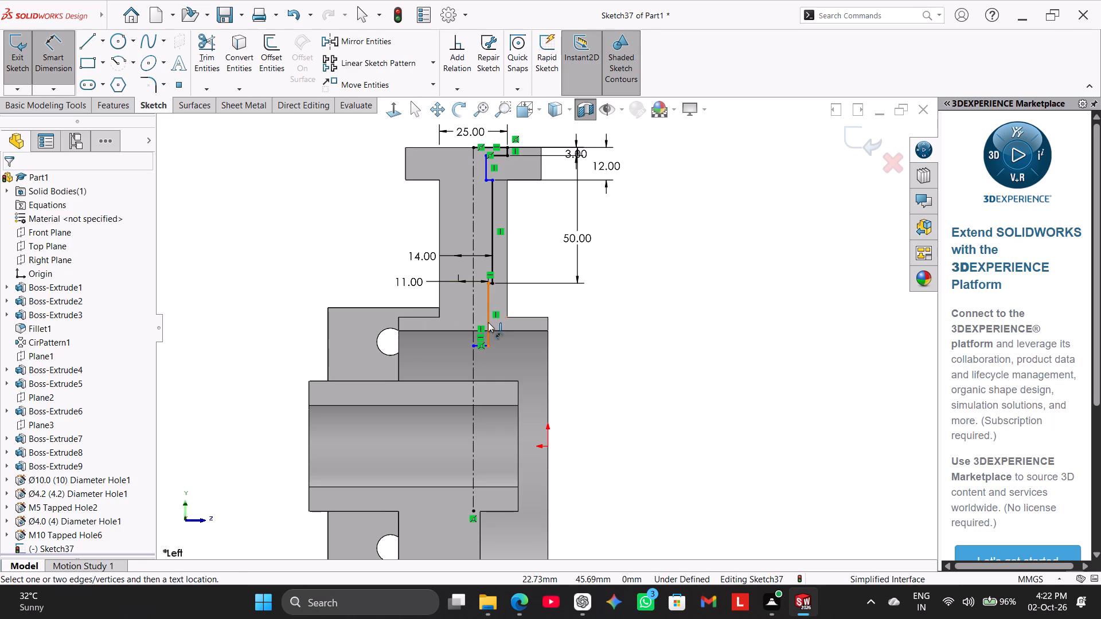
# Dimension the lowest vertical line to a length of 20 mm and leave the Dimension tool.
pyautogui.click(488, 324)
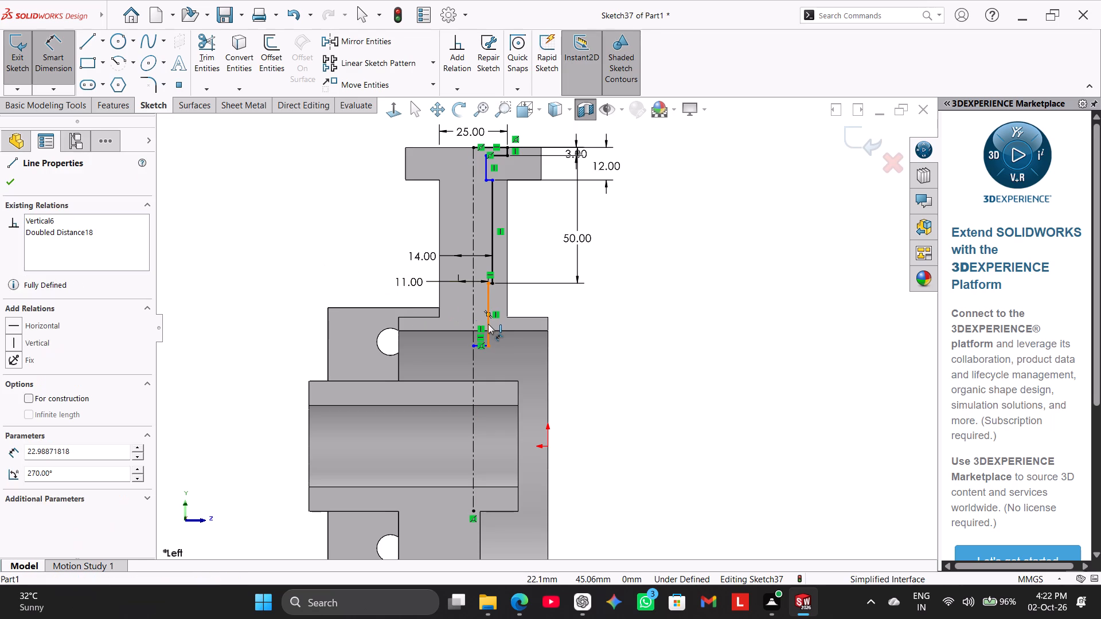
pyautogui.click(592, 314)
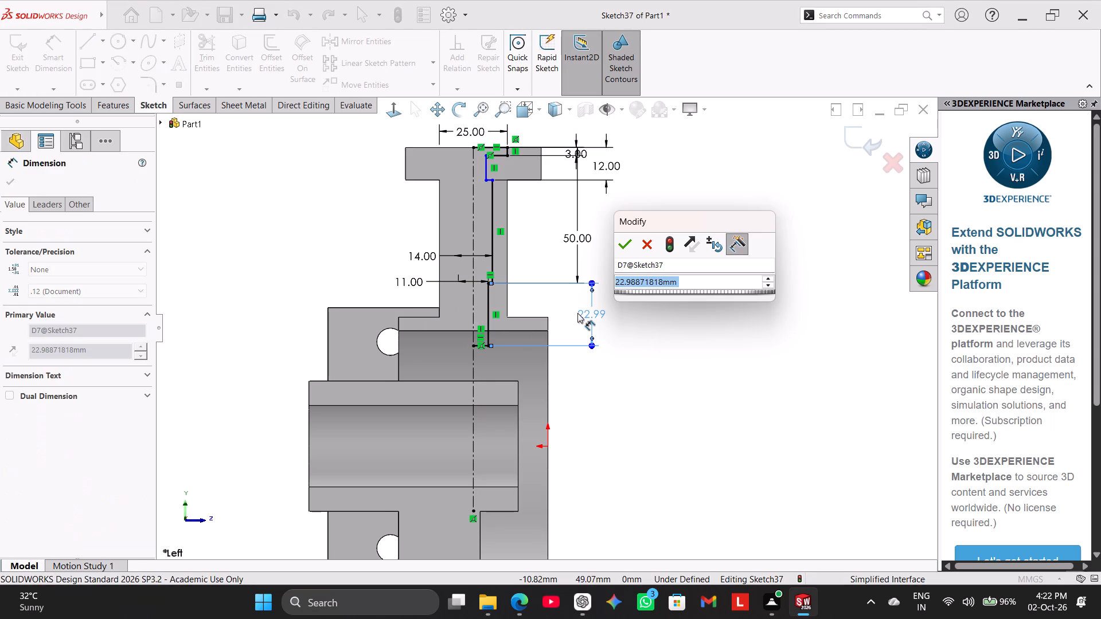
pyautogui.write('20')
pyautogui.press('Return')
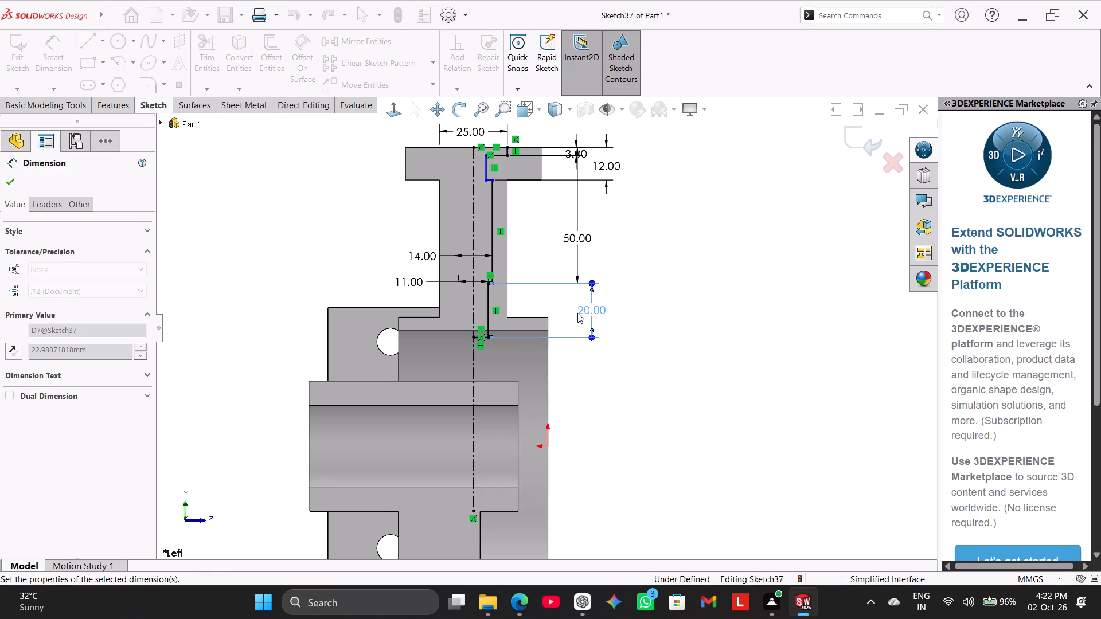
pyautogui.click(238, 248)
pyautogui.rightClick(251, 248)
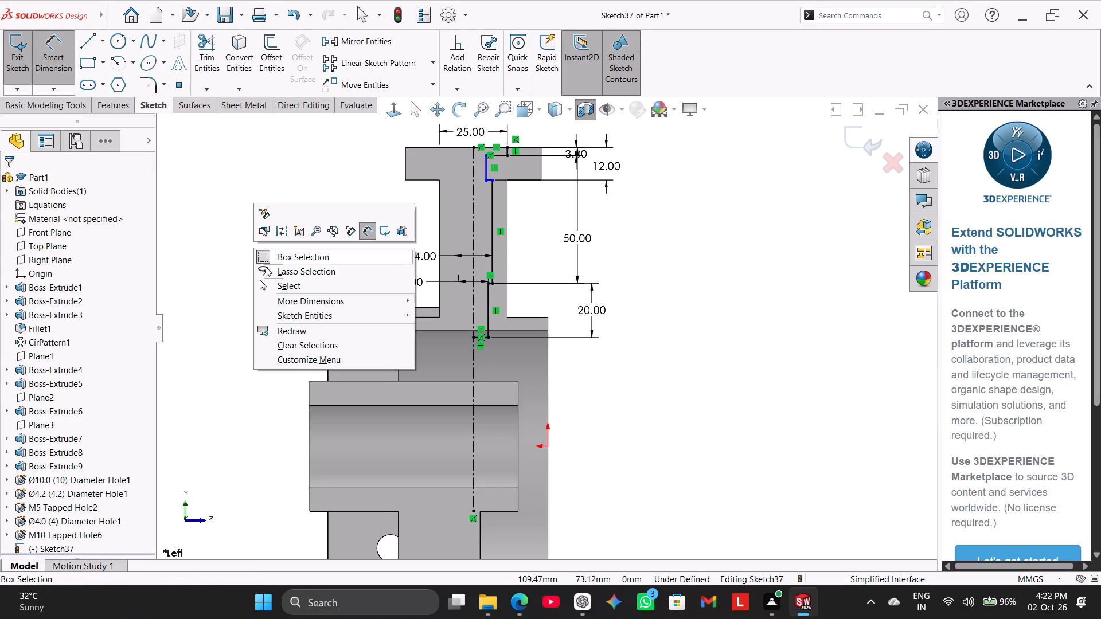
pyautogui.click(274, 282)
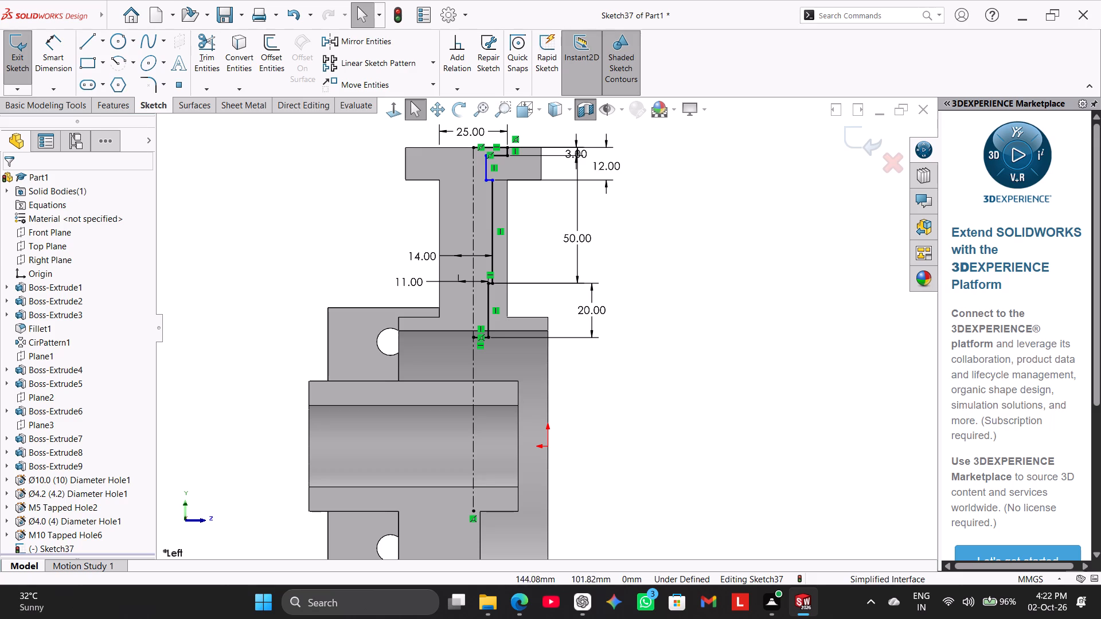
# Add a collinear relation between the lowest vertical line and the short vertical line inside the flange.
pyautogui.keyDown('ctrl'); pyautogui.click(487, 305); pyautogui.keyUp('ctrl')
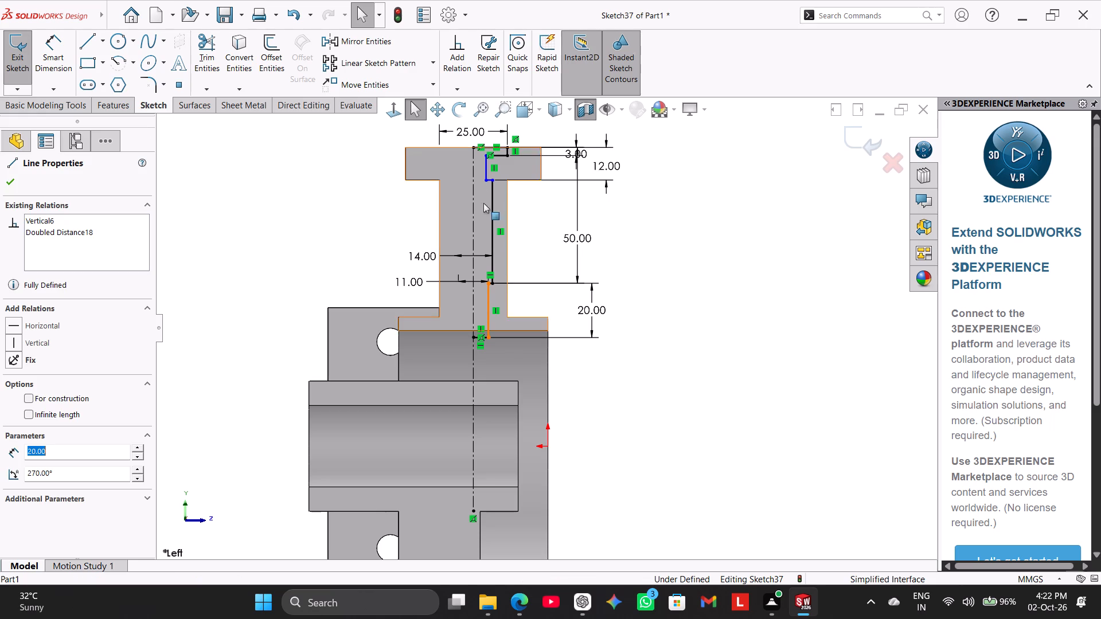
pyautogui.keyDown('ctrl'); pyautogui.click(483, 171); pyautogui.keyUp('ctrl')
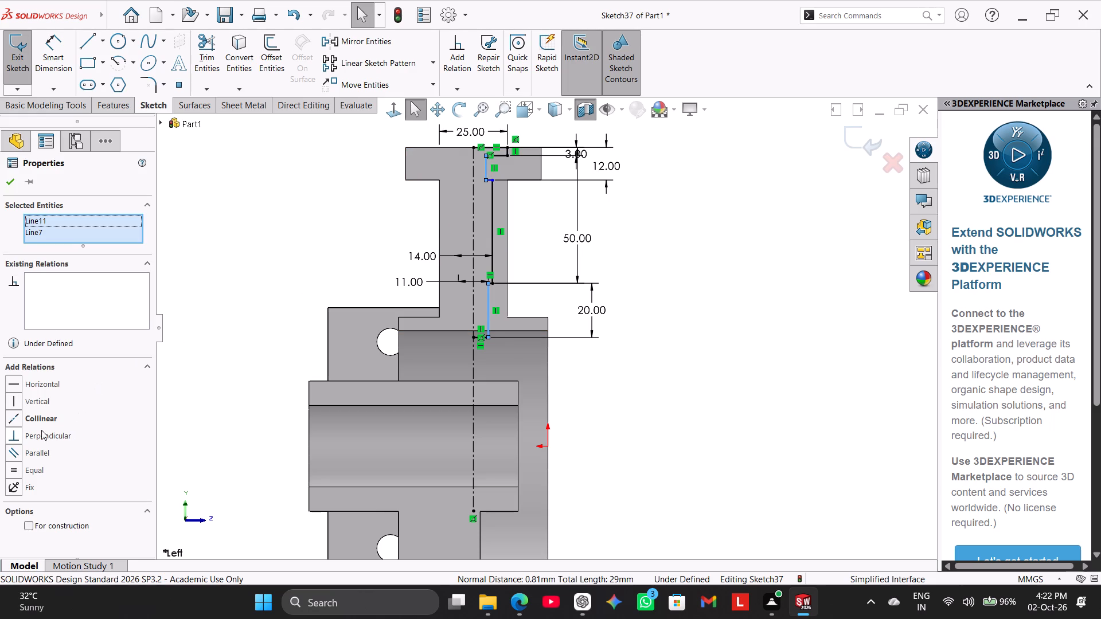
pyautogui.click(36, 414)
pyautogui.click(237, 261)
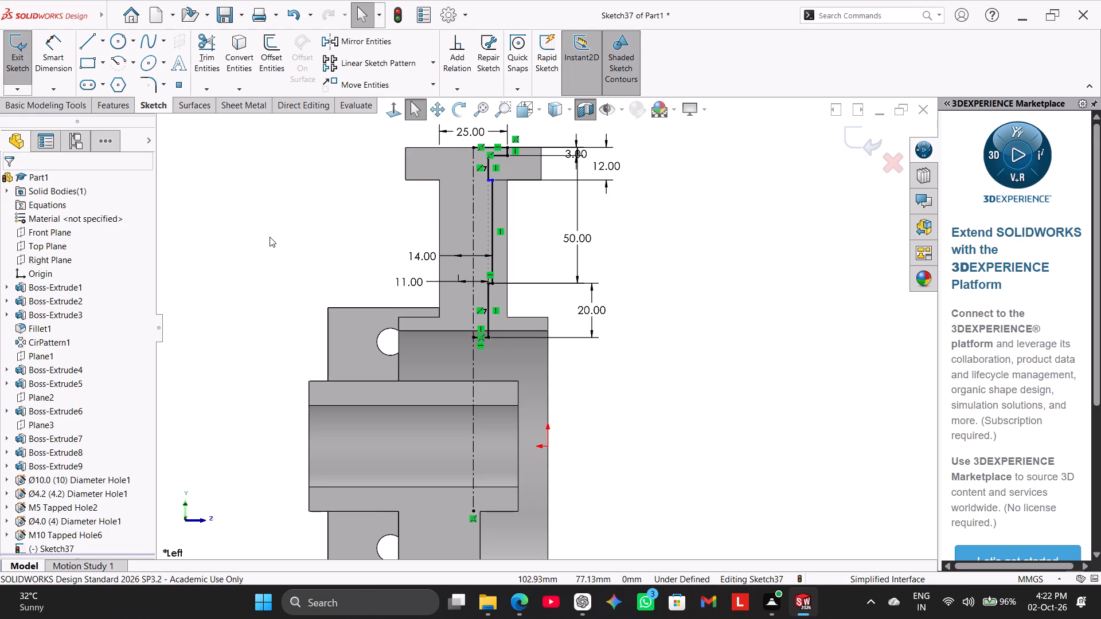
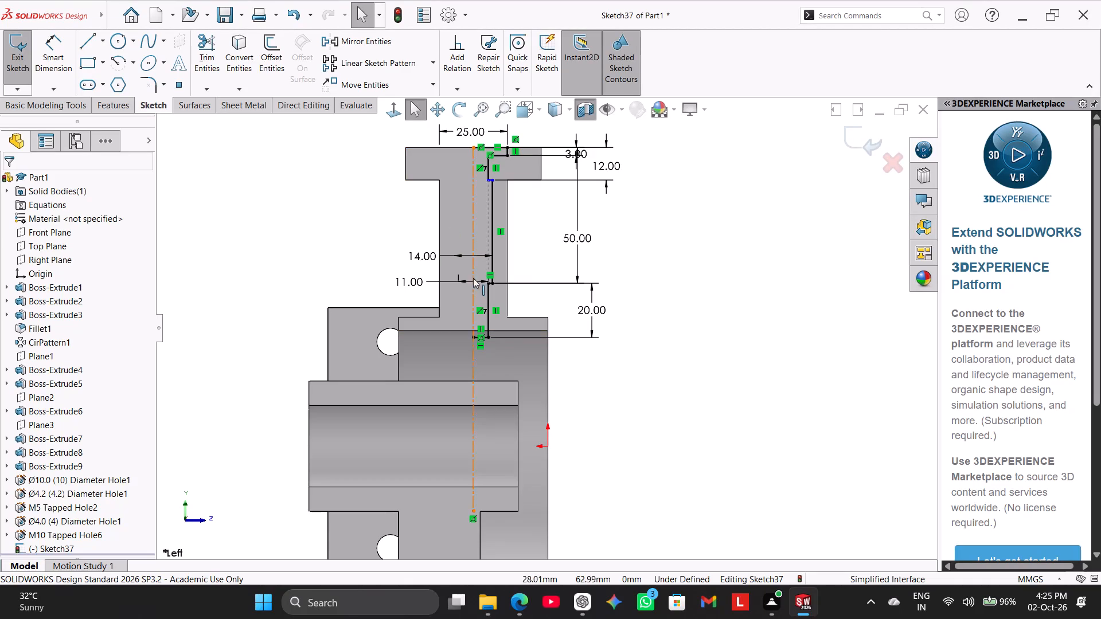
# Dimension the long vertical line of the half-profile to 50-3-12 (35 mm) and leave the Dimension tool.
pyautogui.scroll(-3, 512, 186)
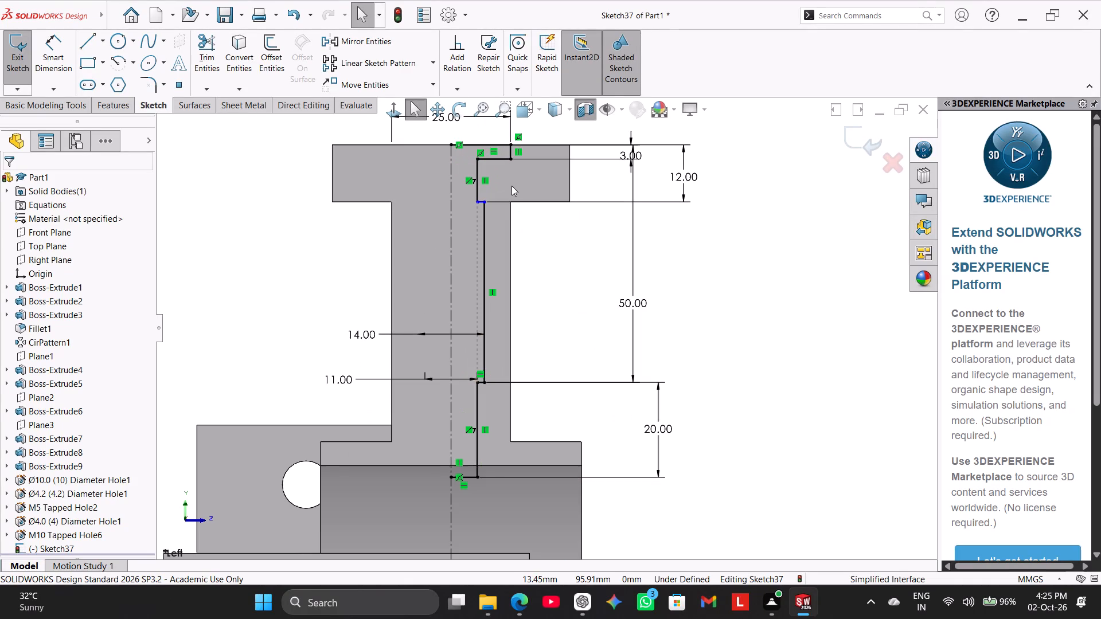
pyautogui.click(51, 54)
pyautogui.click(484, 271)
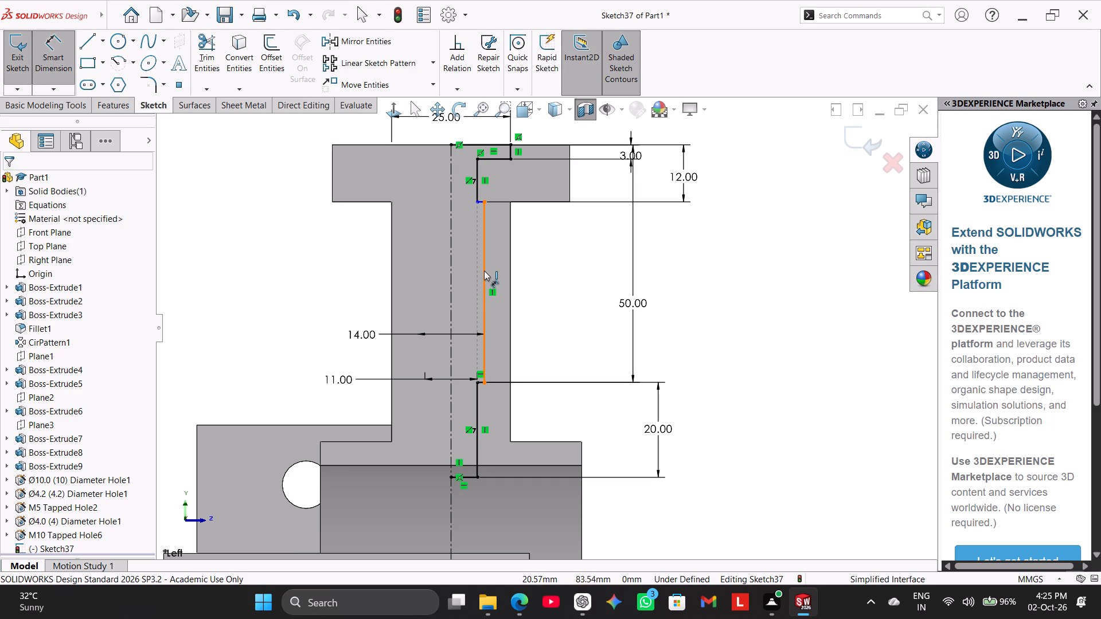
pyautogui.click(549, 276)
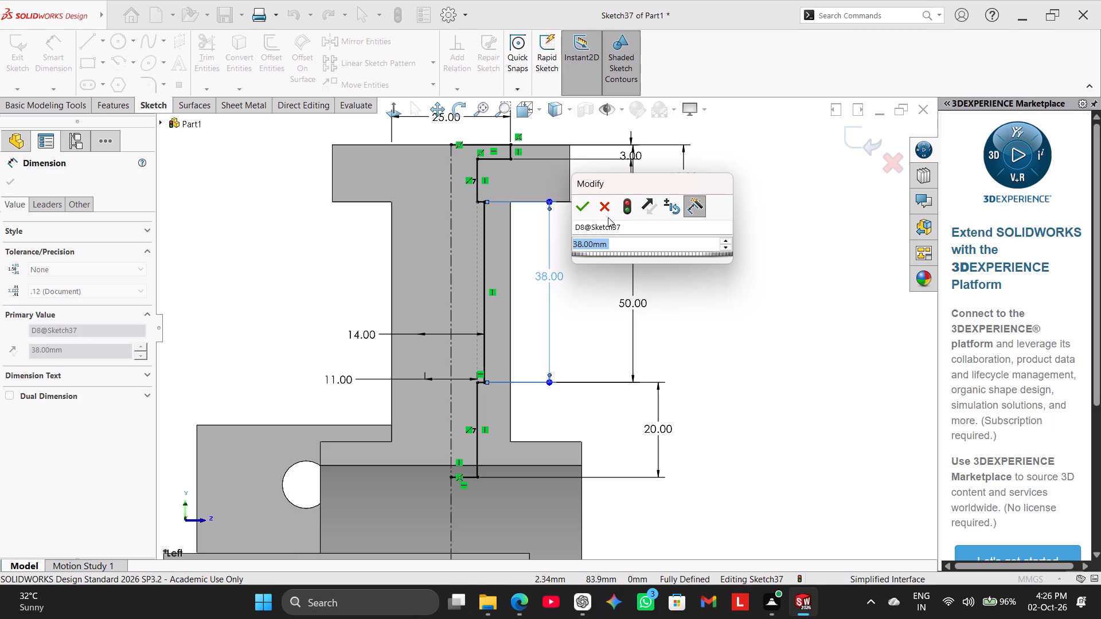
pyautogui.doubleClick(624, 245)
pyautogui.write('50-')
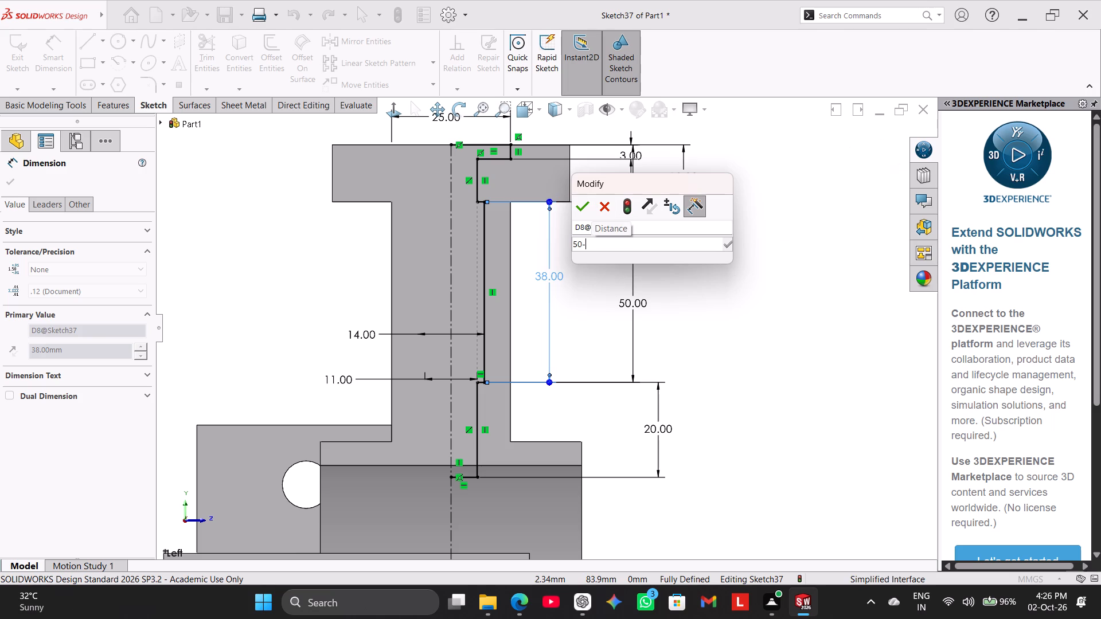
pyautogui.write('3-12')
pyautogui.press('Return')
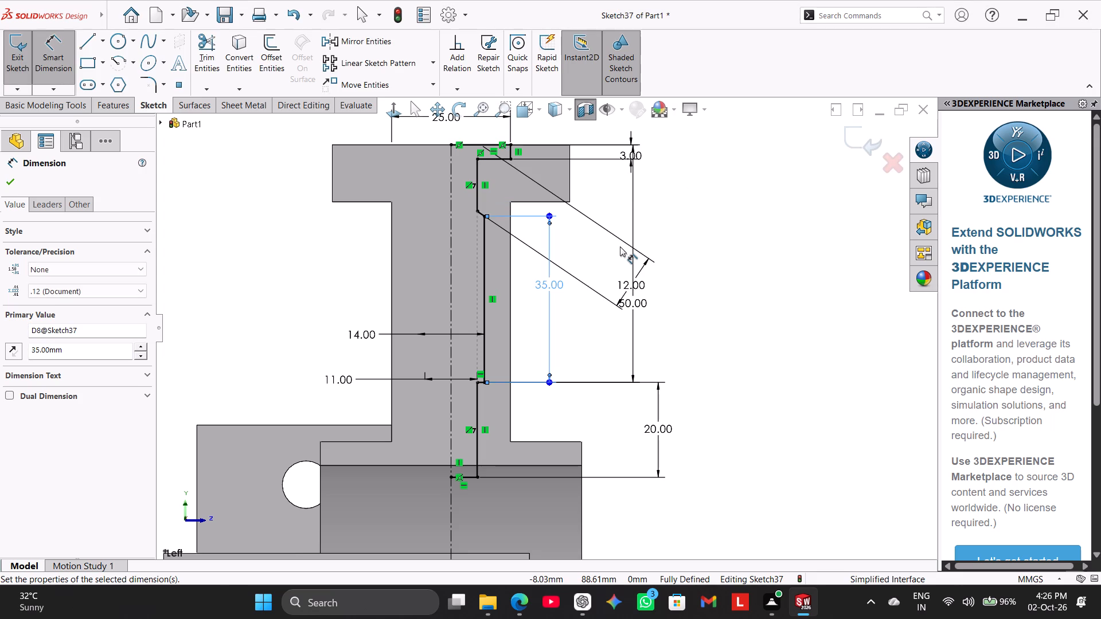
pyautogui.click(727, 220)
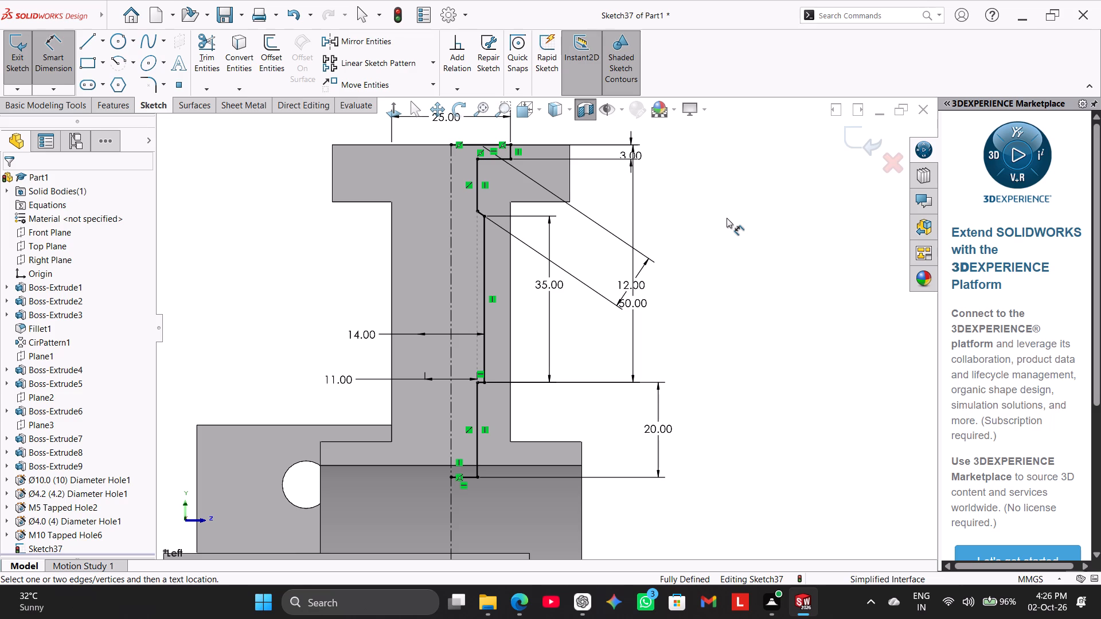
pyautogui.rightClick(727, 218)
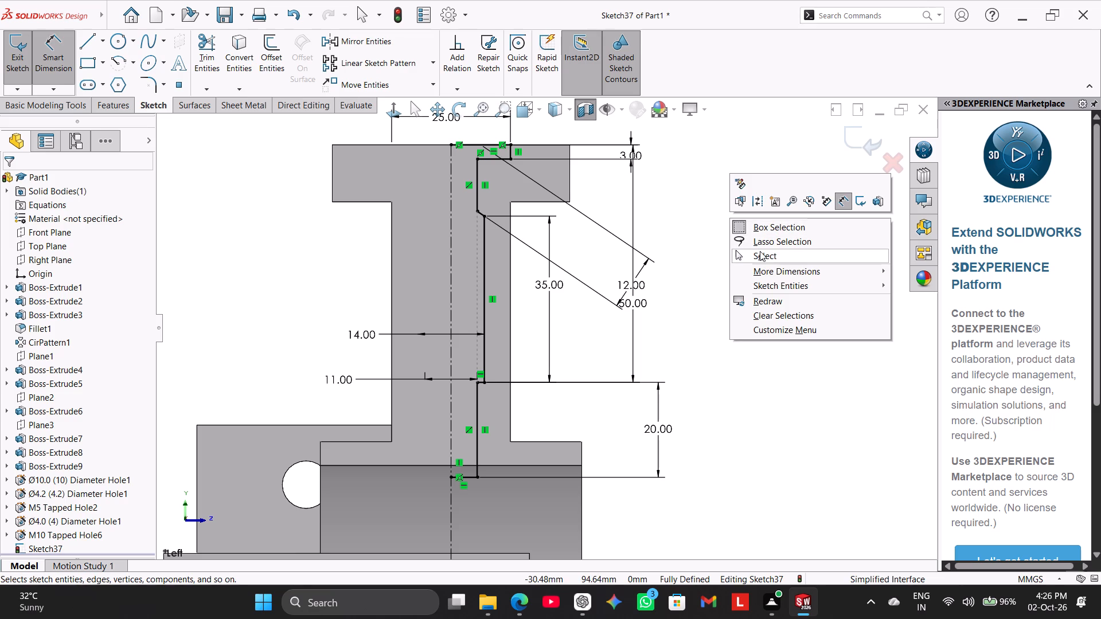
pyautogui.click(760, 251)
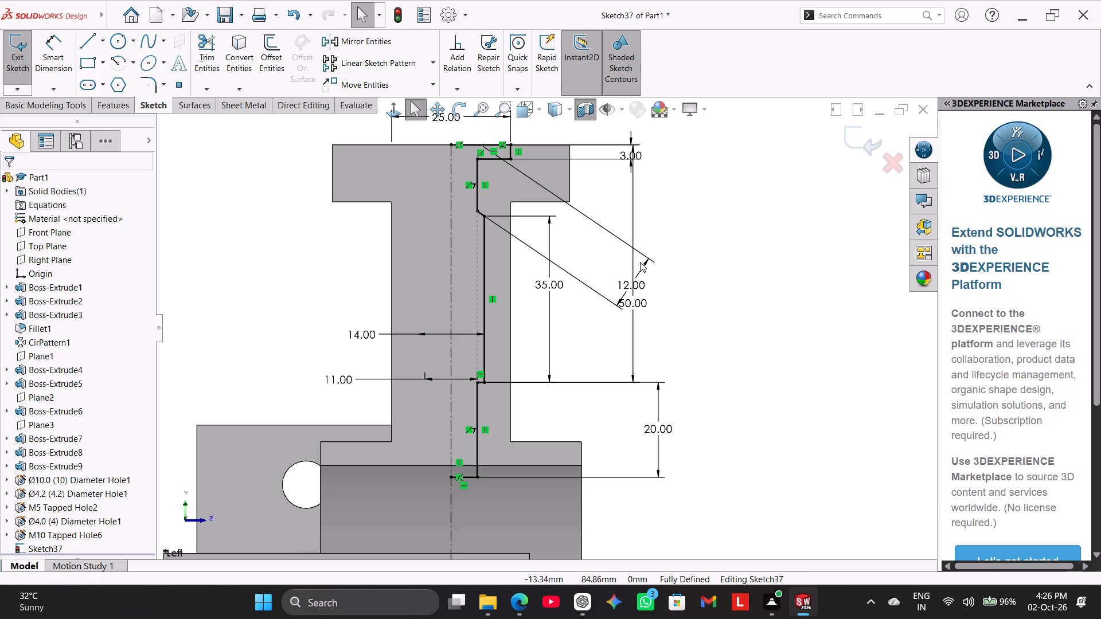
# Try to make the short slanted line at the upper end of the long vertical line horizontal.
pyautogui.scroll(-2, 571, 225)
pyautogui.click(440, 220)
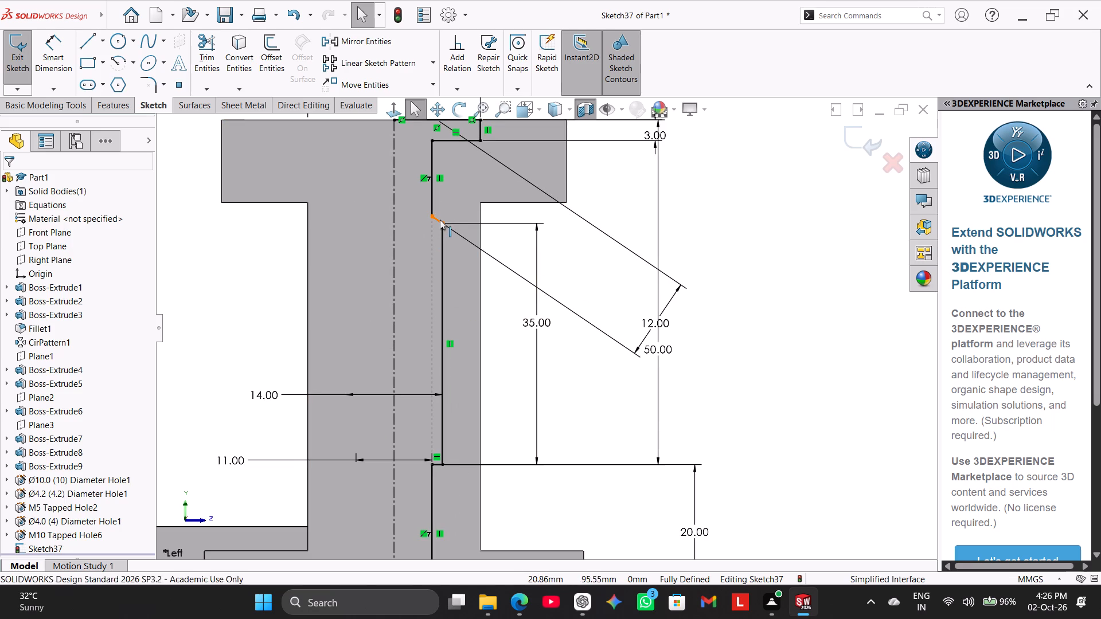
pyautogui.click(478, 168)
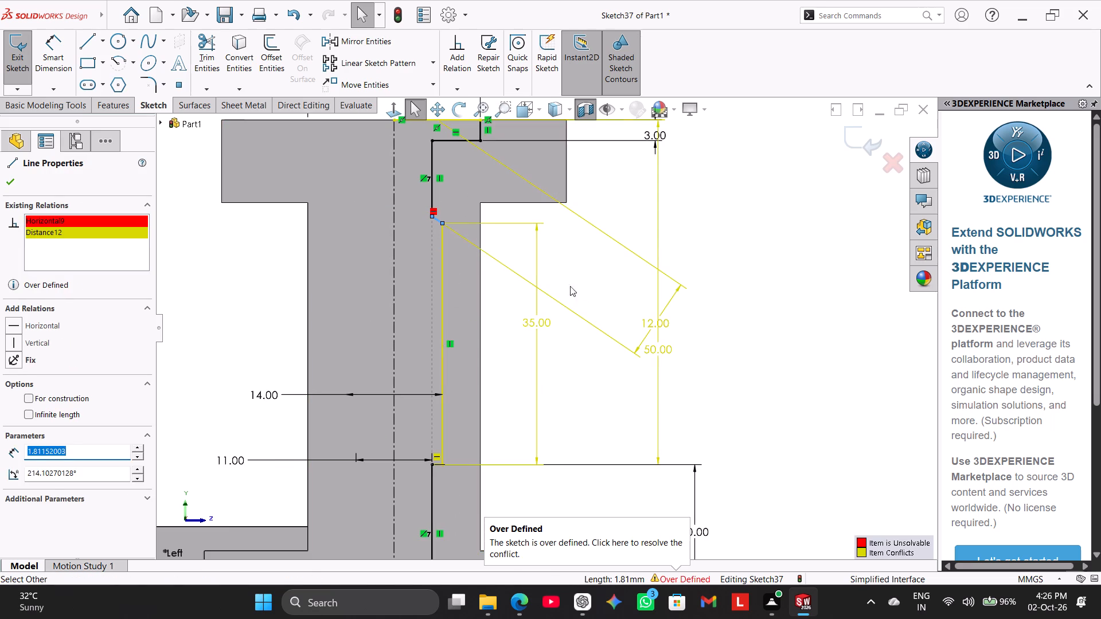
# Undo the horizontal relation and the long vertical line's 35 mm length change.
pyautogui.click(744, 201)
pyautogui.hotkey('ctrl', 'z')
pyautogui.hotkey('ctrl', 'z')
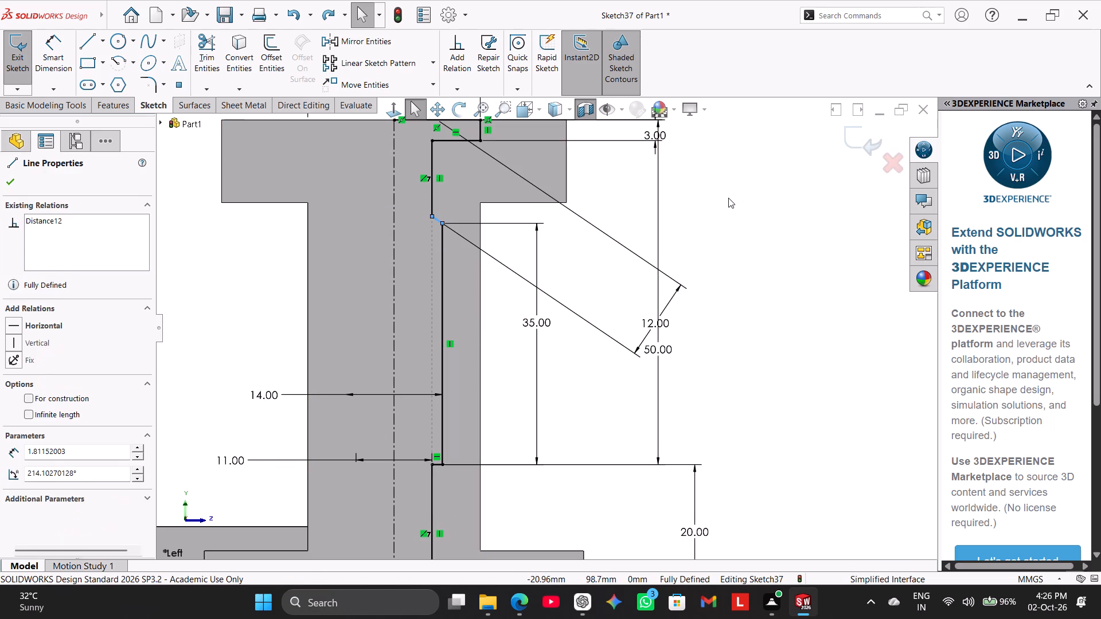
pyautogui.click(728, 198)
# Reposition the slanted 12 mm dimension so that it stands vertically beside the flange.
pyautogui.scroll(2, 729, 238)
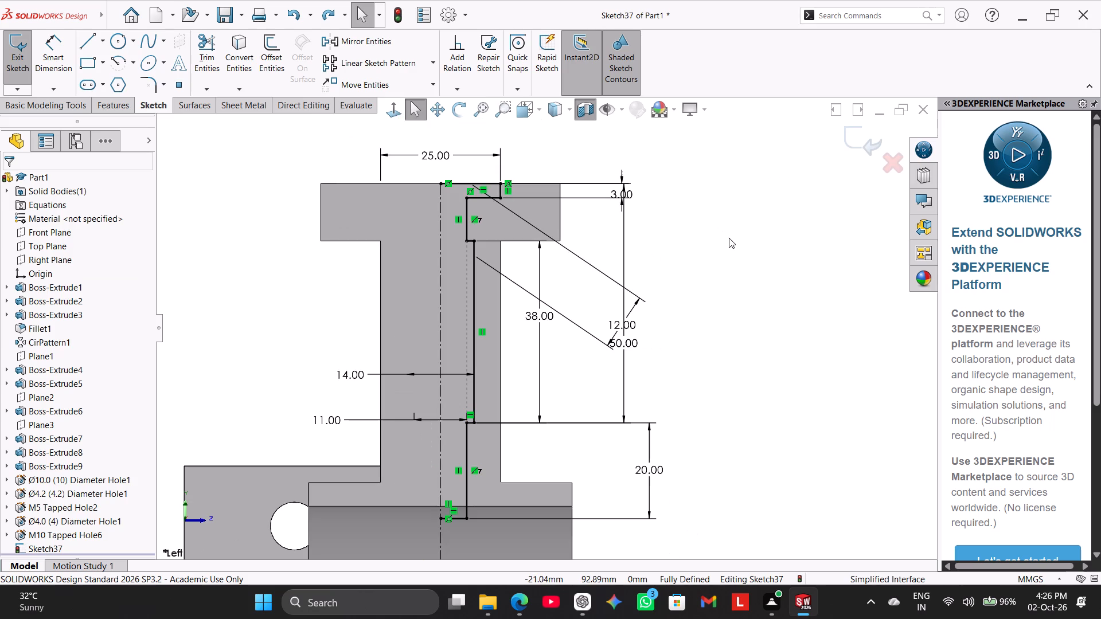
pyautogui.moveTo(629, 322); pyautogui.dragTo(657, 279)
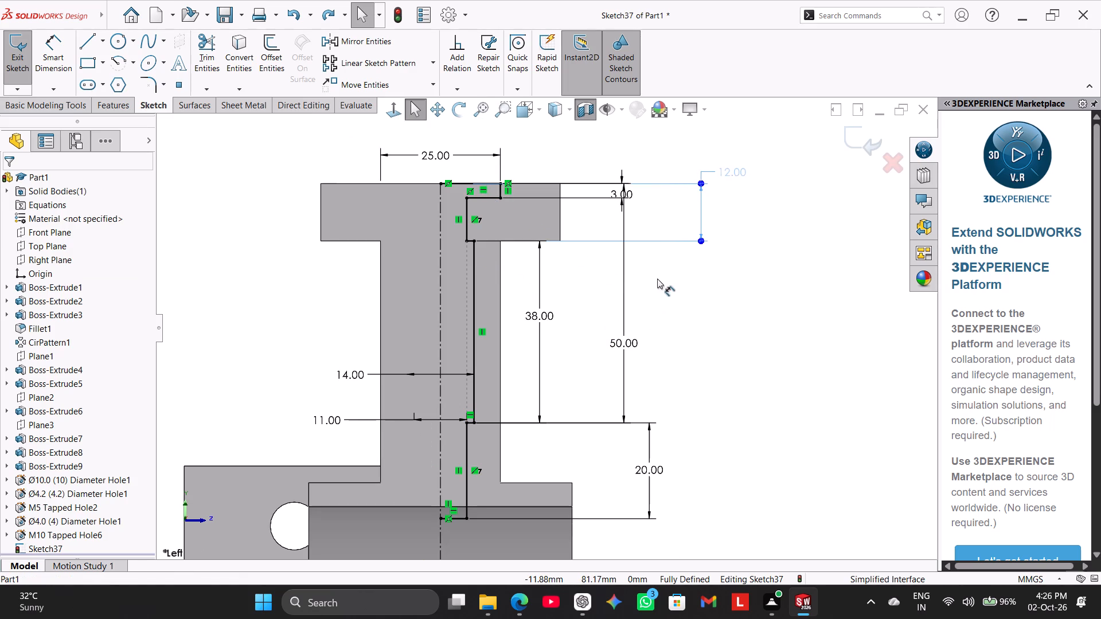
pyautogui.moveTo(657, 279); pyautogui.dragTo(660, 308)
pyautogui.click(704, 309)
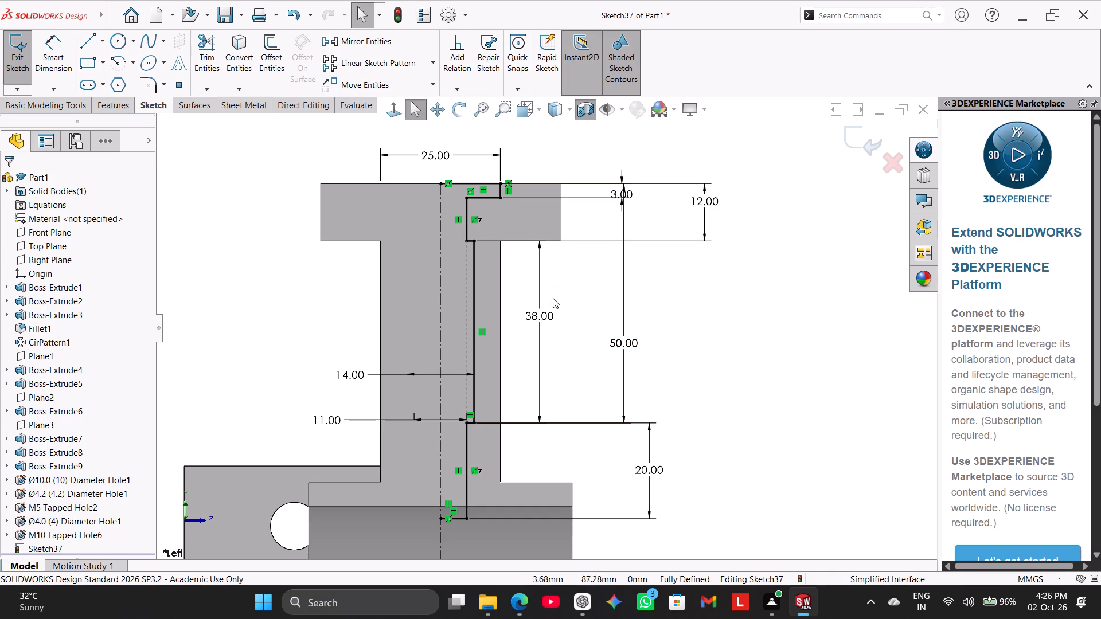
# Set the long vertical line's length to 50-12 (38 mm).
pyautogui.doubleClick(545, 317)
pyautogui.write('50-12')
pyautogui.press('Return')
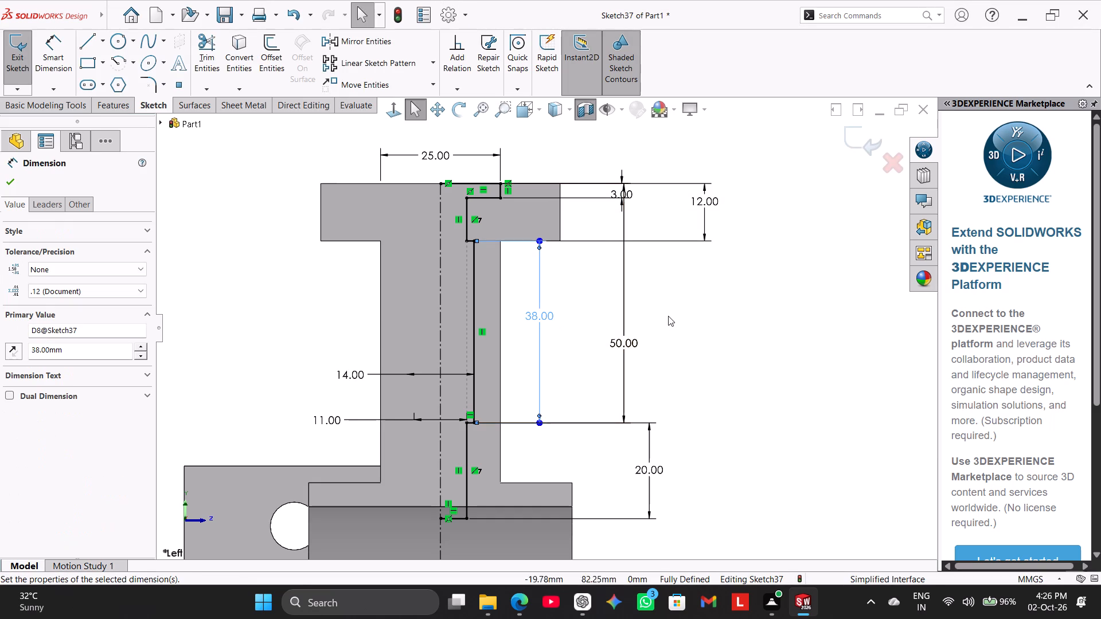
pyautogui.rightClick(727, 300)
pyautogui.click(712, 346)
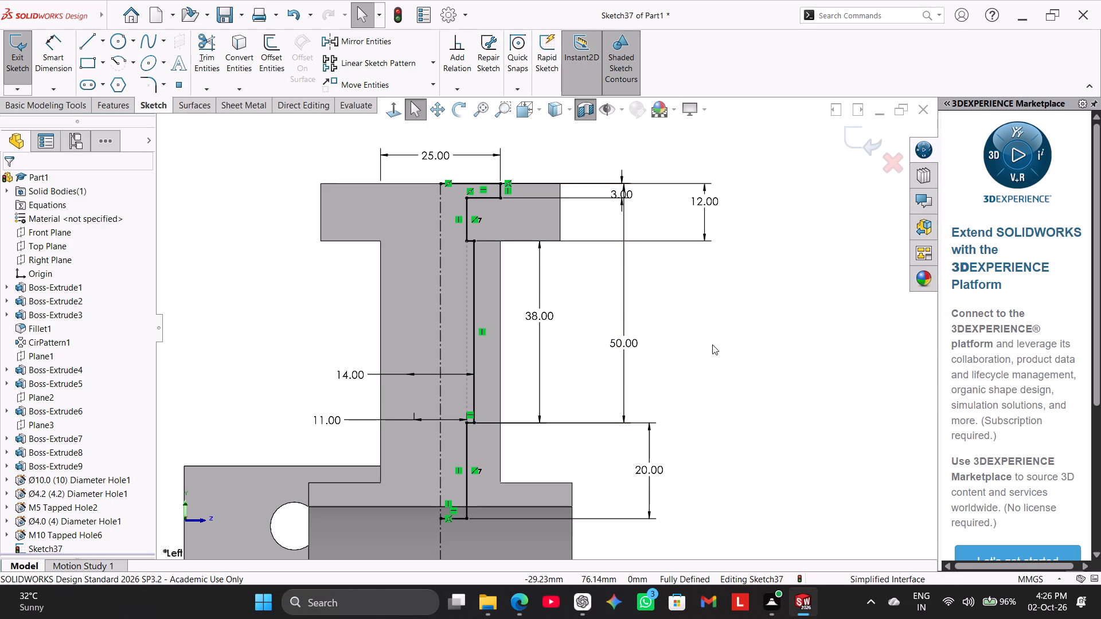
# Create a 360-degree Revolved Cut from the half-profile about its centerline, letting the open sketch be closed automatically.
pyautogui.scroll(2, 712, 344)
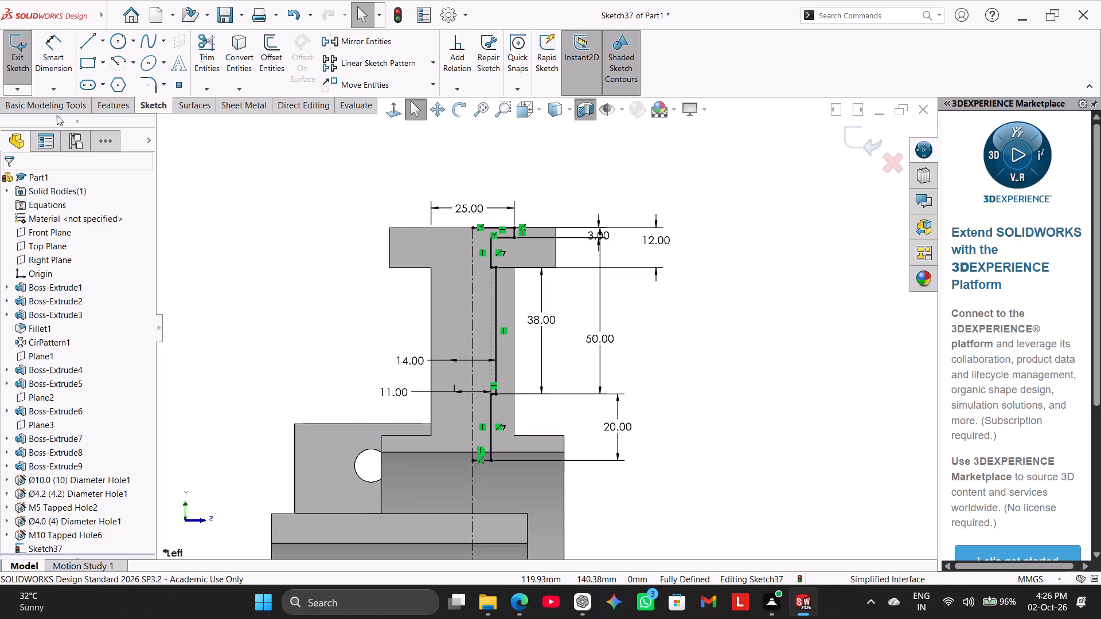
pyautogui.click(122, 105)
pyautogui.click(271, 48)
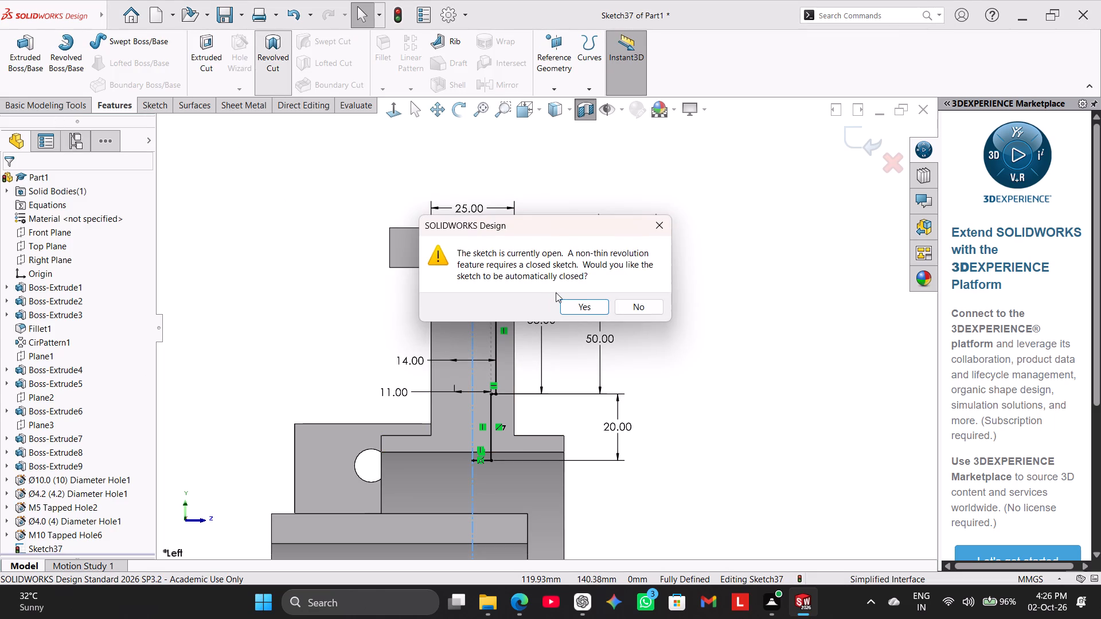
pyautogui.click(589, 308)
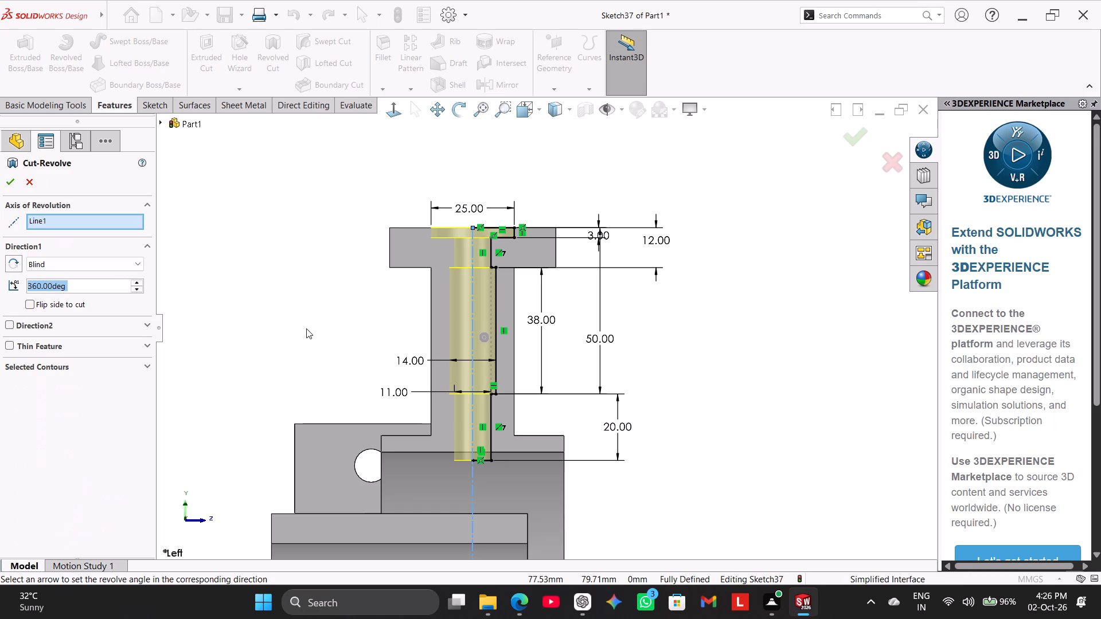
pyautogui.click(10, 180)
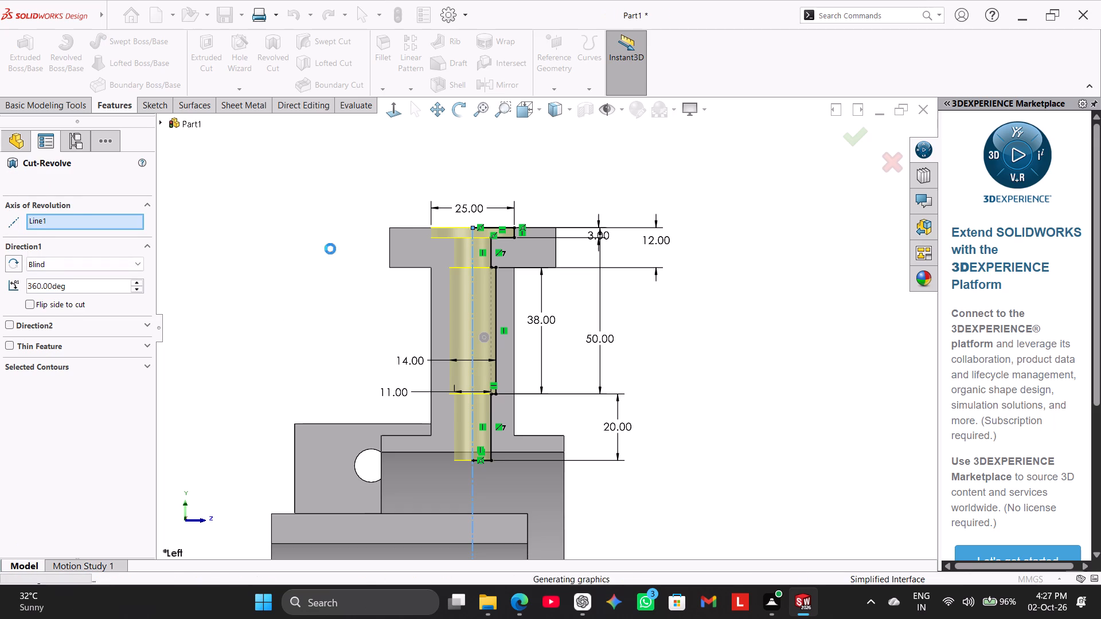
pyautogui.click(345, 252)
# Examine the revolved cut in the sectioned boss from isometric and straight-on views, and turn the section view off.
pyautogui.moveTo(362, 351); pyautogui.dragTo(363, 313, button='middle')
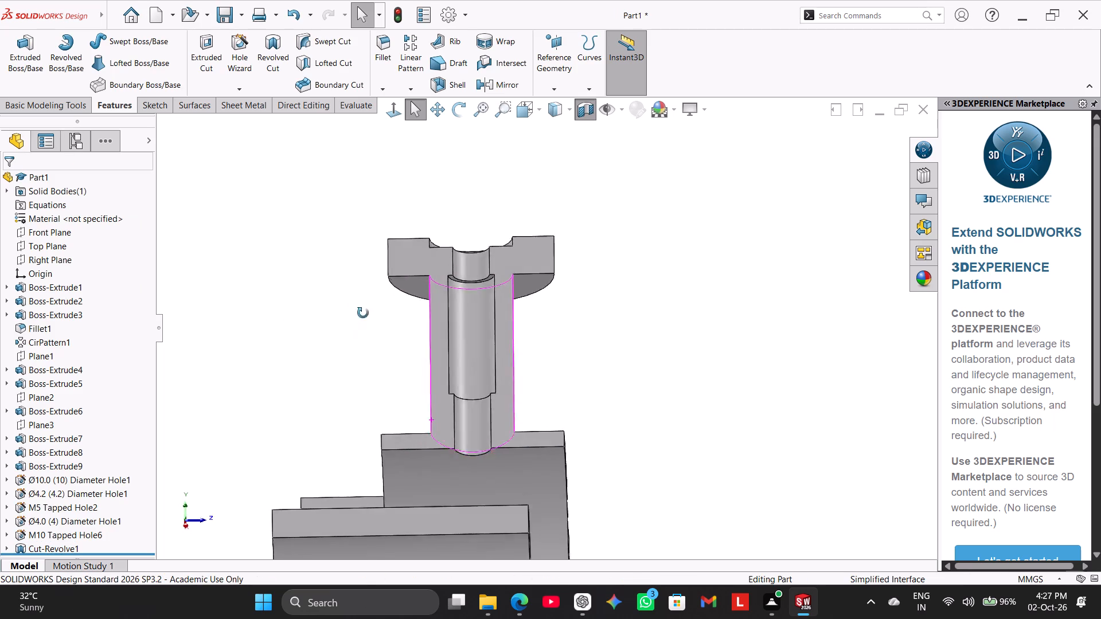
pyautogui.moveTo(363, 313); pyautogui.dragTo(356, 366, button='middle')
pyautogui.click(267, 330)
pyautogui.moveTo(267, 330); pyautogui.dragTo(431, 182, button='right')
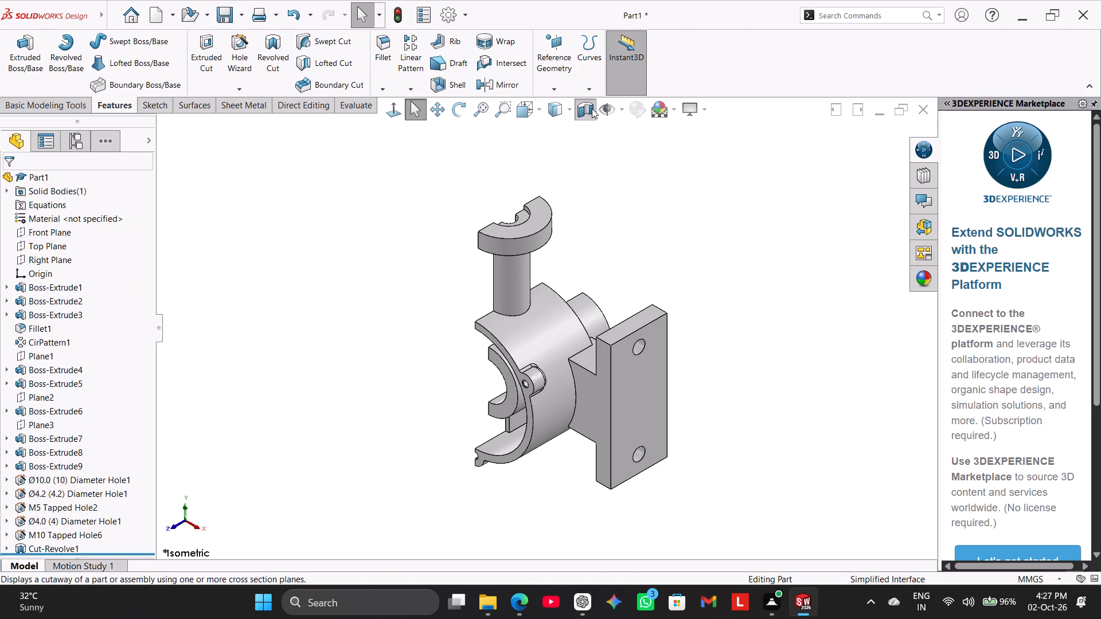
pyautogui.click(401, 115)
pyautogui.click(401, 115)
pyautogui.click(401, 113)
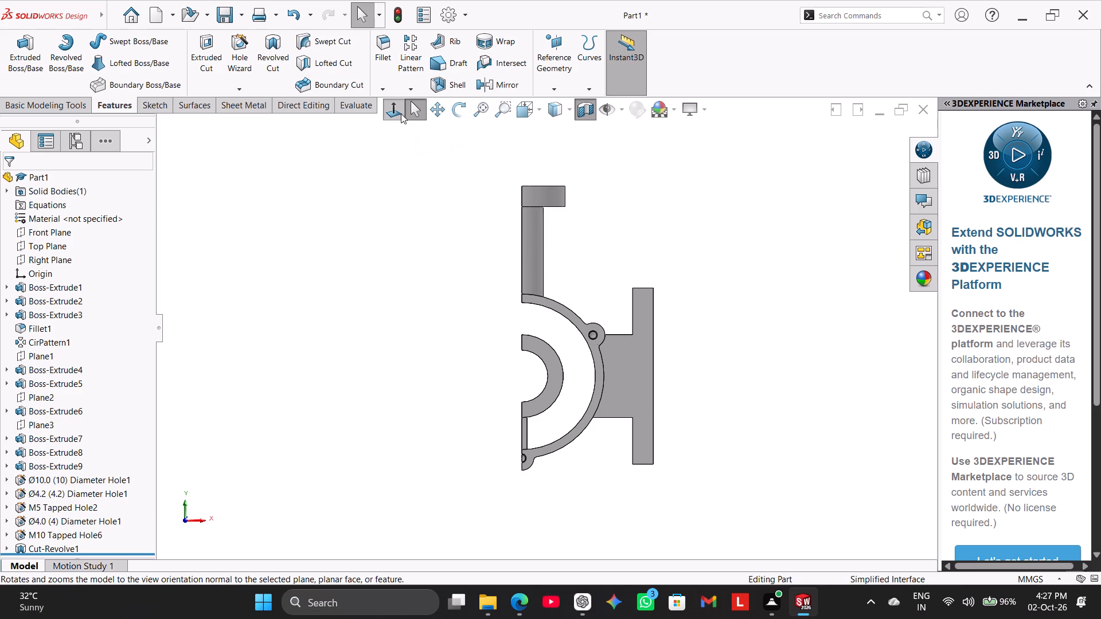
pyautogui.click(581, 105)
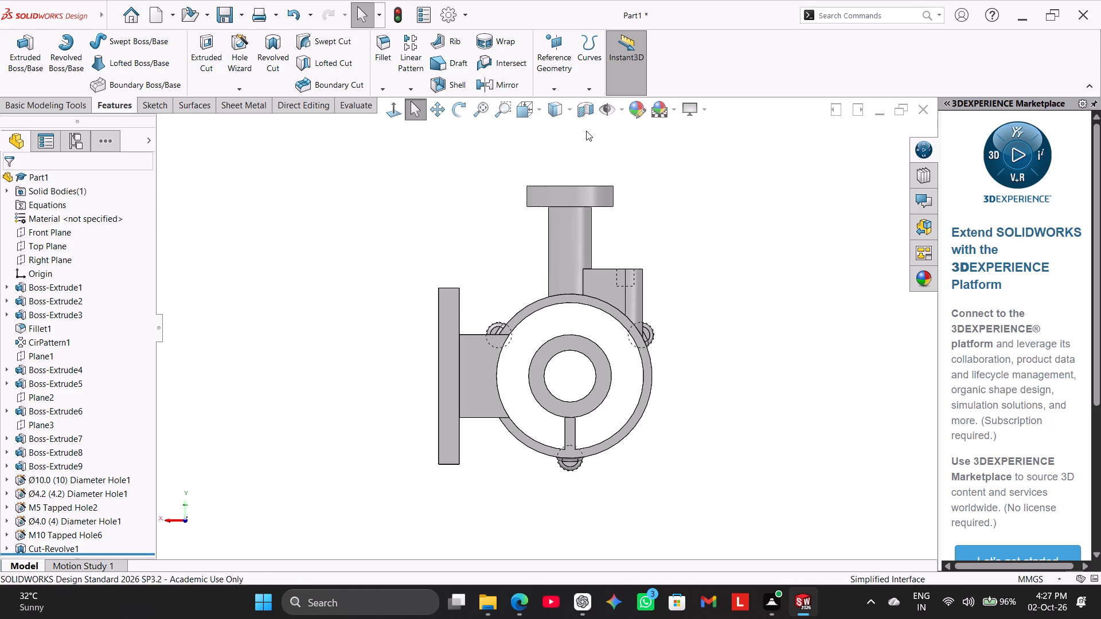
# Section the part on the Right Plane, inspect the stepped bore in the flanged boss, and turn the section view off.
pyautogui.click(586, 108)
pyautogui.moveTo(457, 211); pyautogui.dragTo(323, 233, button='middle')
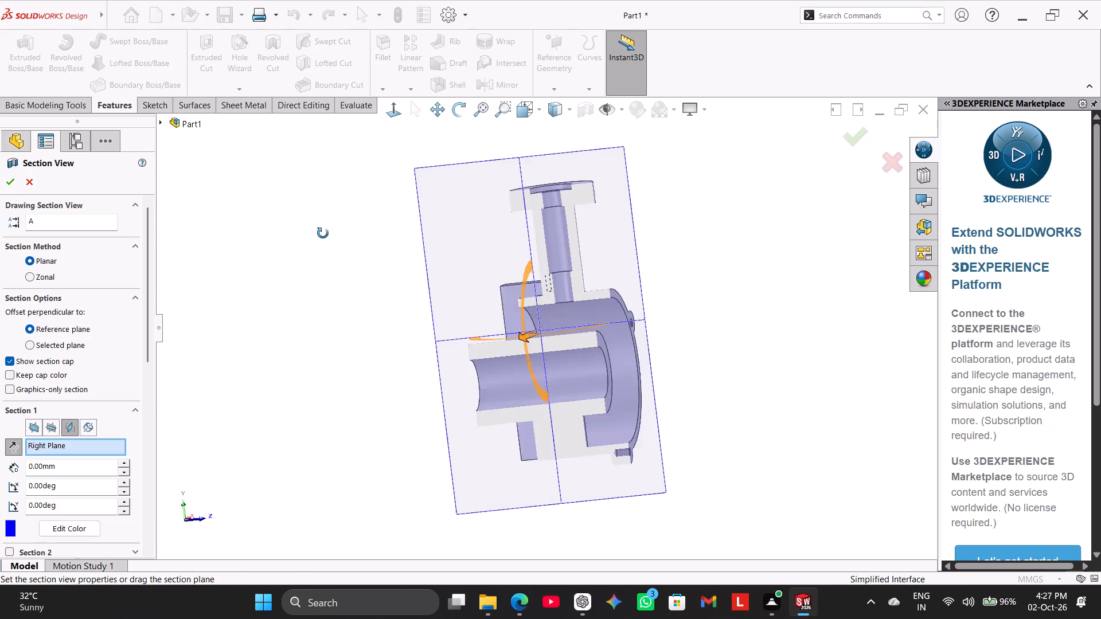
pyautogui.moveTo(323, 233); pyautogui.dragTo(354, 222, button='middle')
pyautogui.click(389, 114)
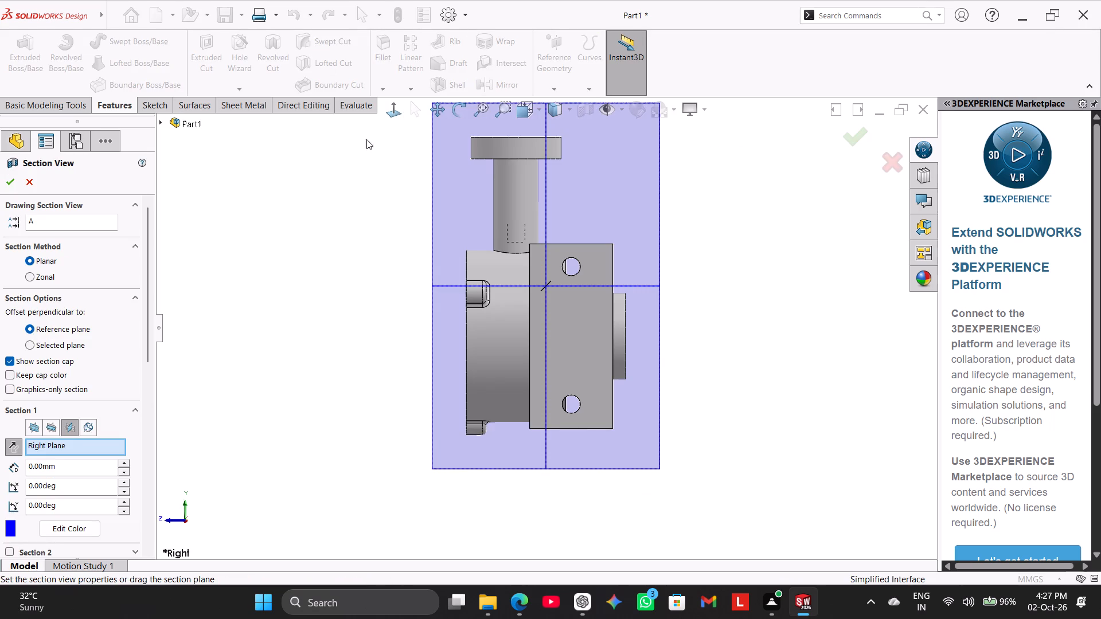
pyautogui.click(384, 113)
pyautogui.click(9, 185)
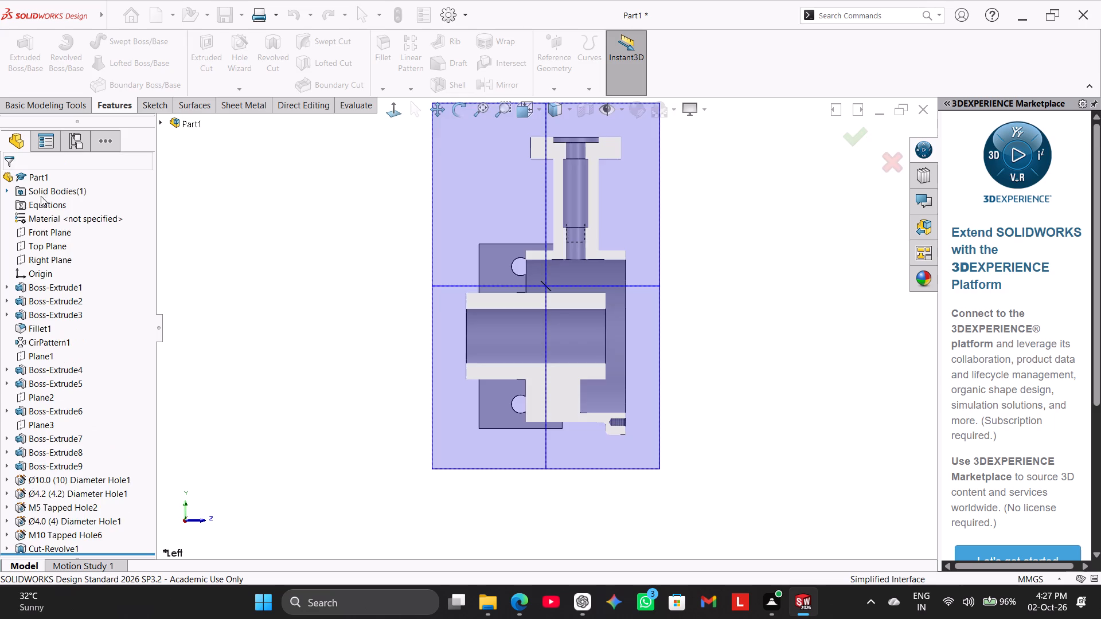
pyautogui.click(318, 214)
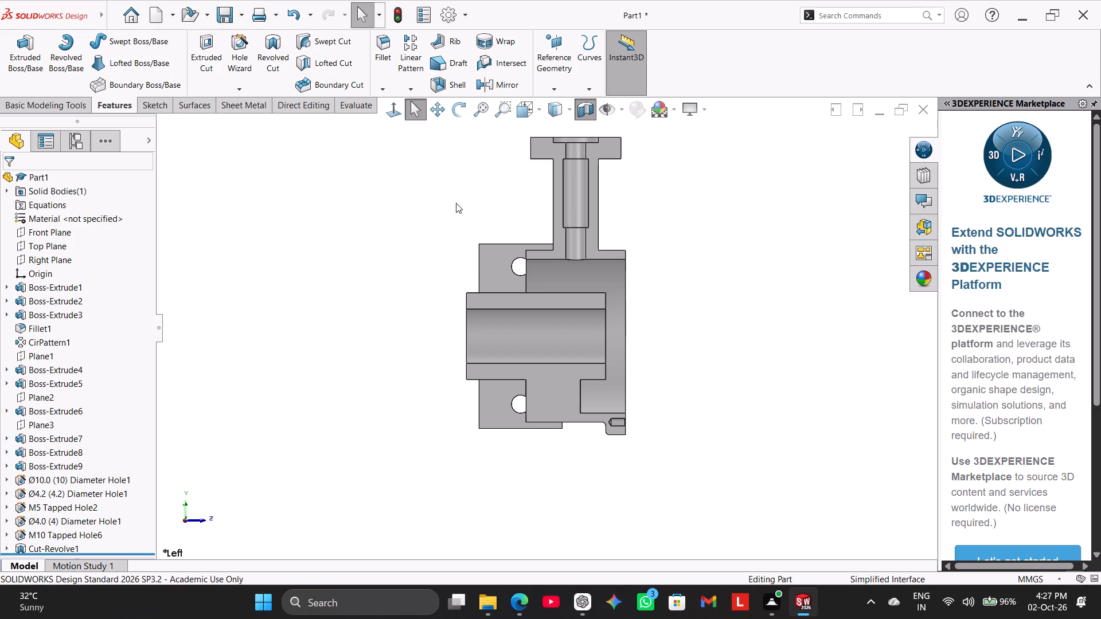
pyautogui.click(592, 112)
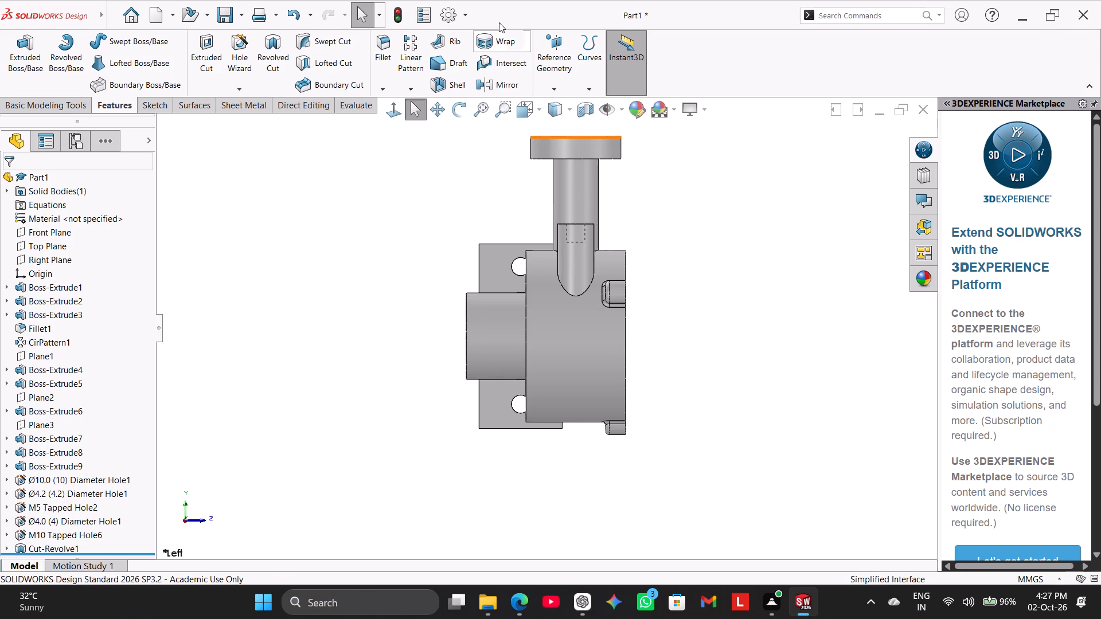
# Start a 6 mm radius Fillet on the edge where the neck meets the cylindrical body and the flange's underside outer edge.
pyautogui.click(385, 47)
pyautogui.scroll(1, 719, 155)
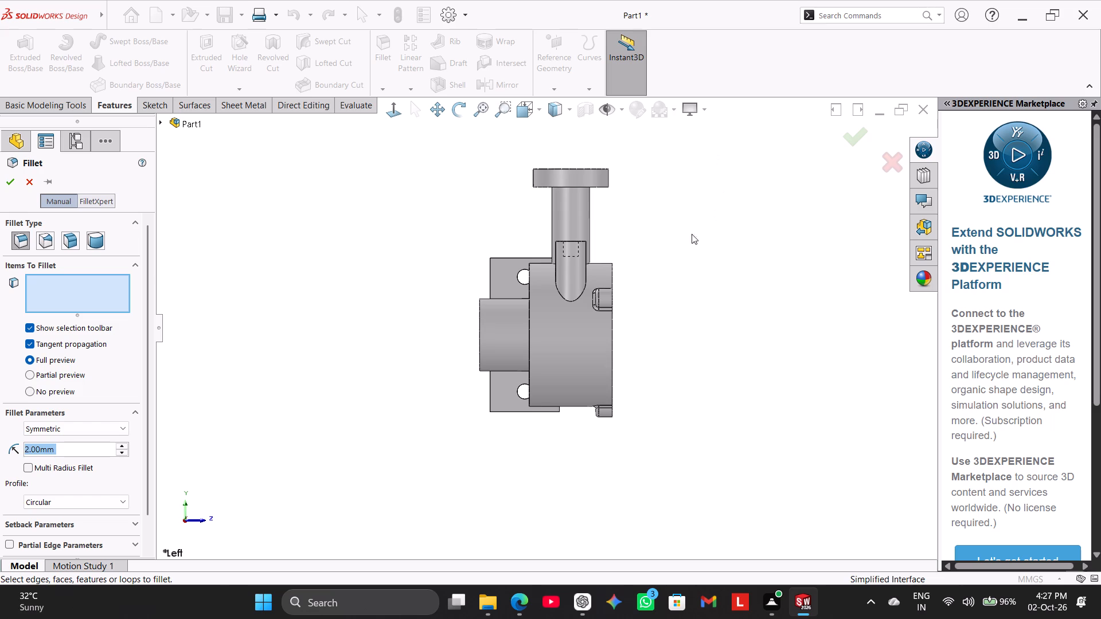
pyautogui.moveTo(664, 257); pyautogui.dragTo(759, 327, button='middle')
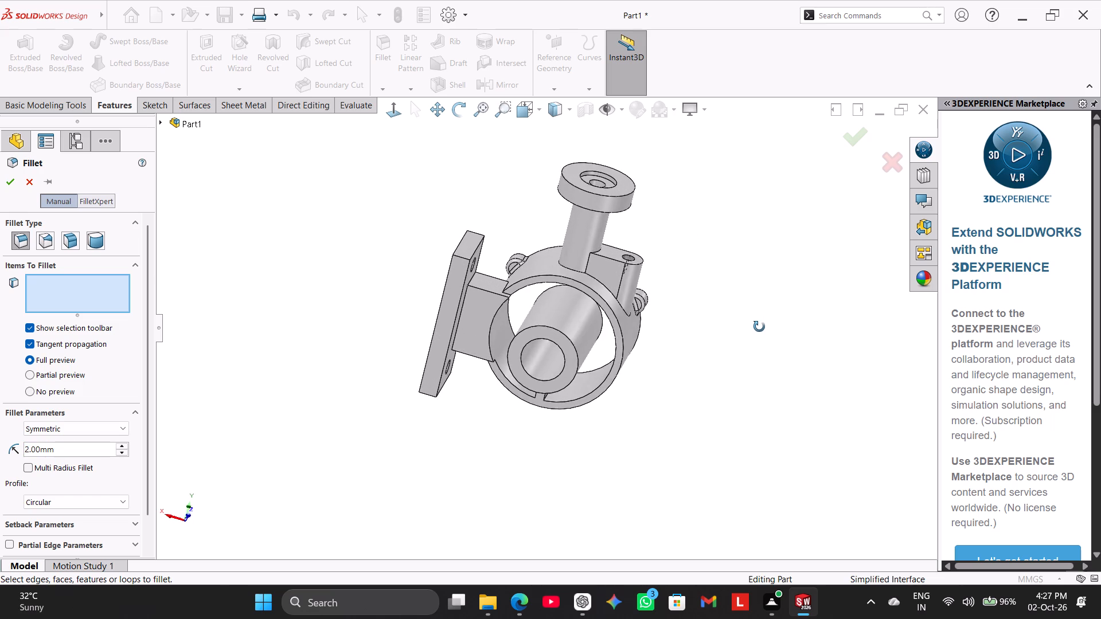
pyautogui.moveTo(759, 327); pyautogui.dragTo(723, 331, button='middle')
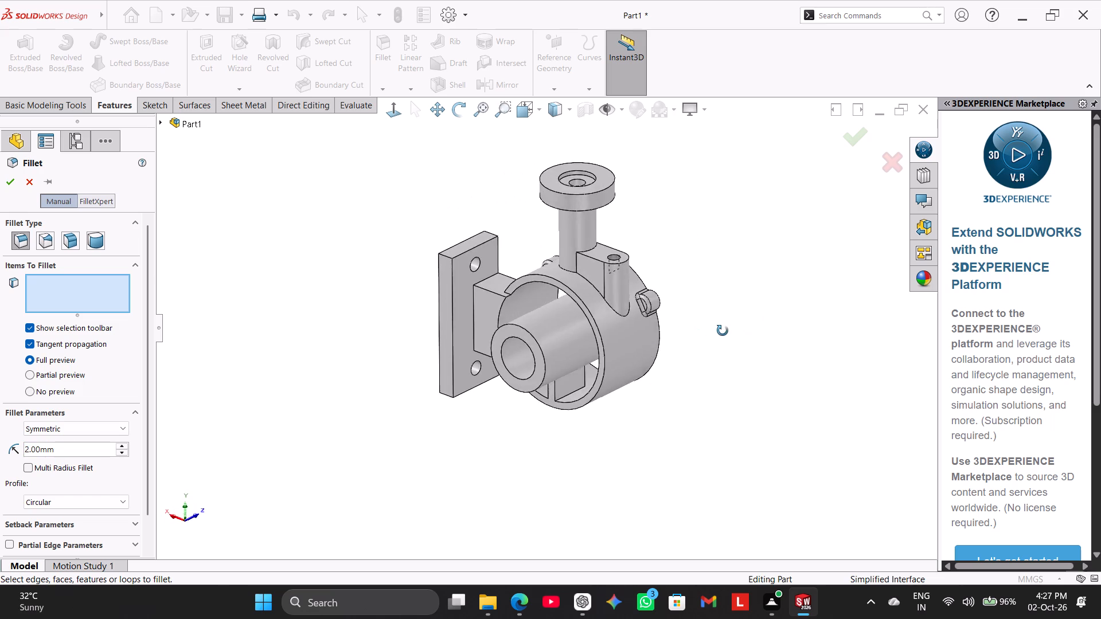
pyautogui.moveTo(723, 331); pyautogui.dragTo(648, 352, button='middle')
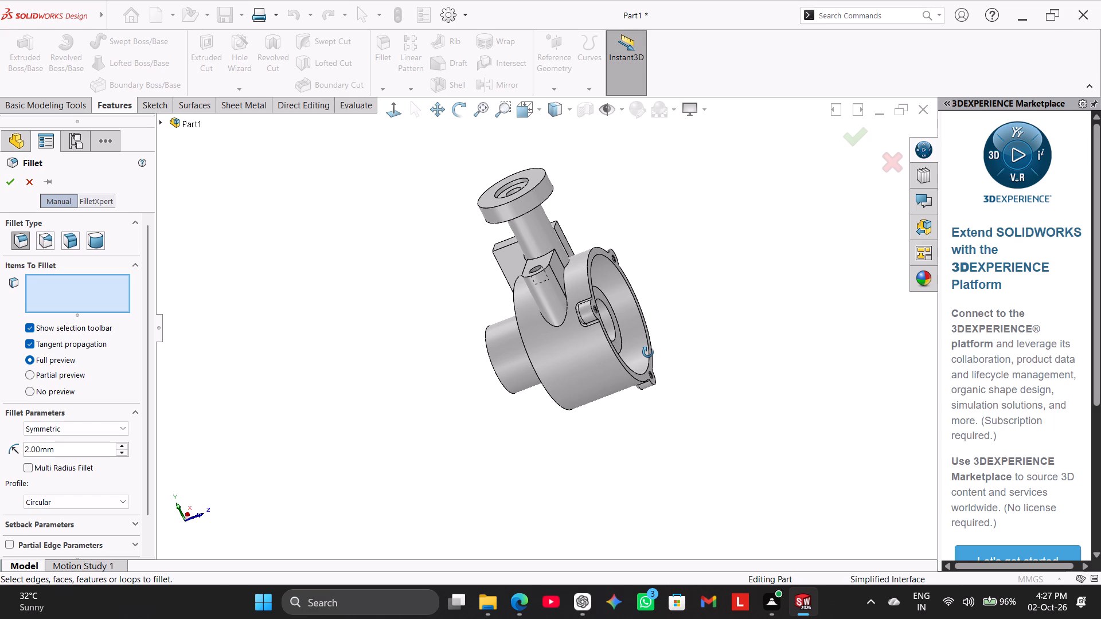
pyautogui.moveTo(648, 352); pyautogui.dragTo(647, 390, button='middle')
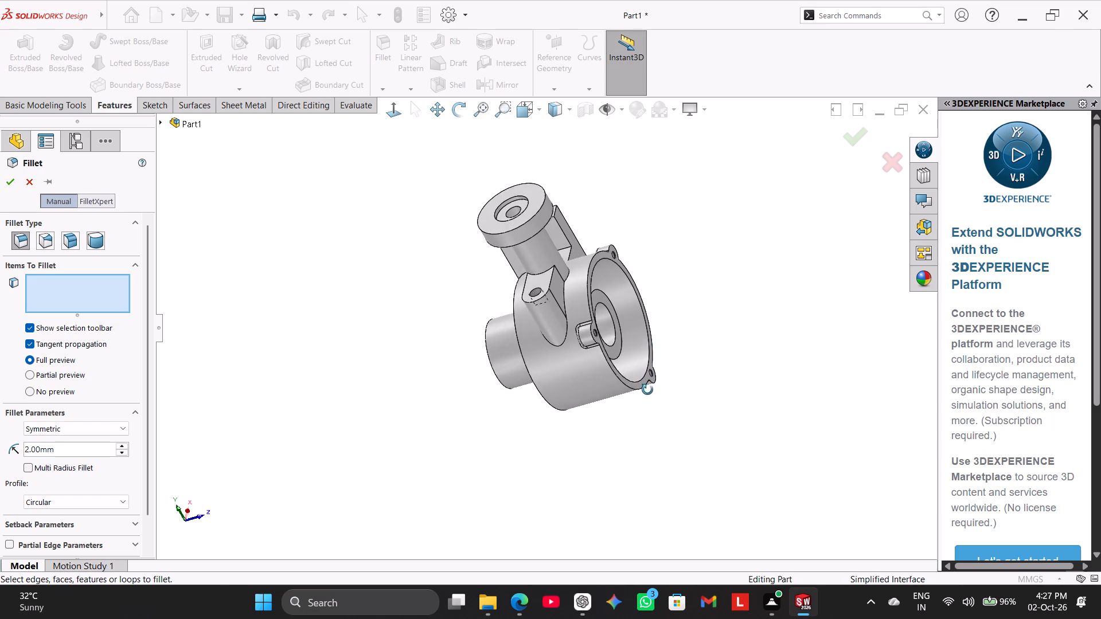
pyautogui.moveTo(647, 390); pyautogui.dragTo(640, 419, button='middle')
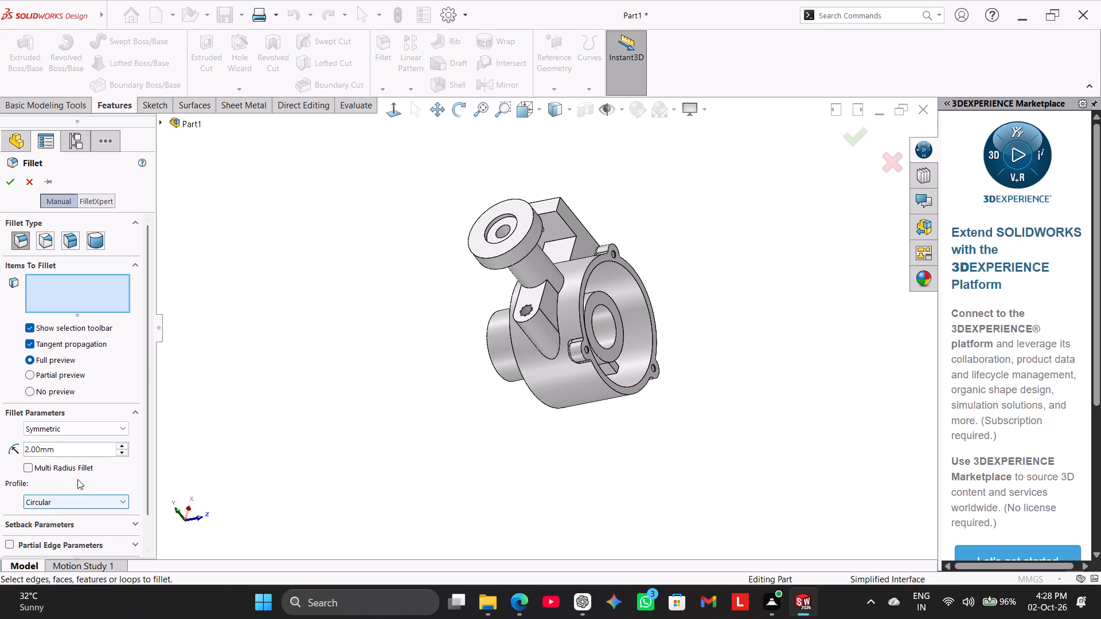
pyautogui.doubleClick(84, 450)
pyautogui.click(87, 450)
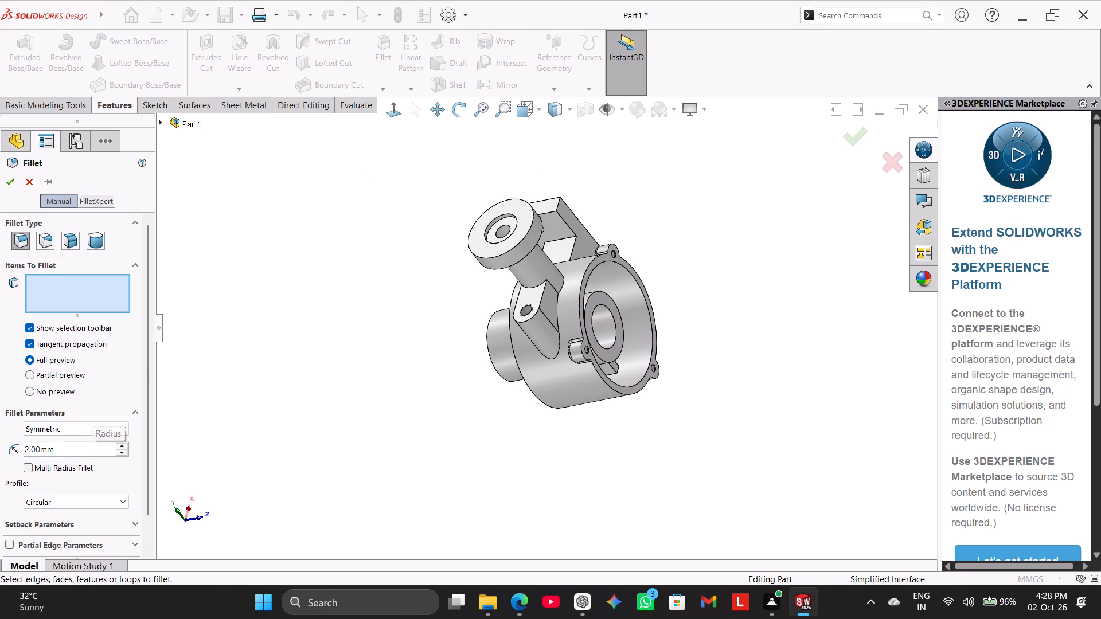
pyautogui.press('4')
pyautogui.press('Return')
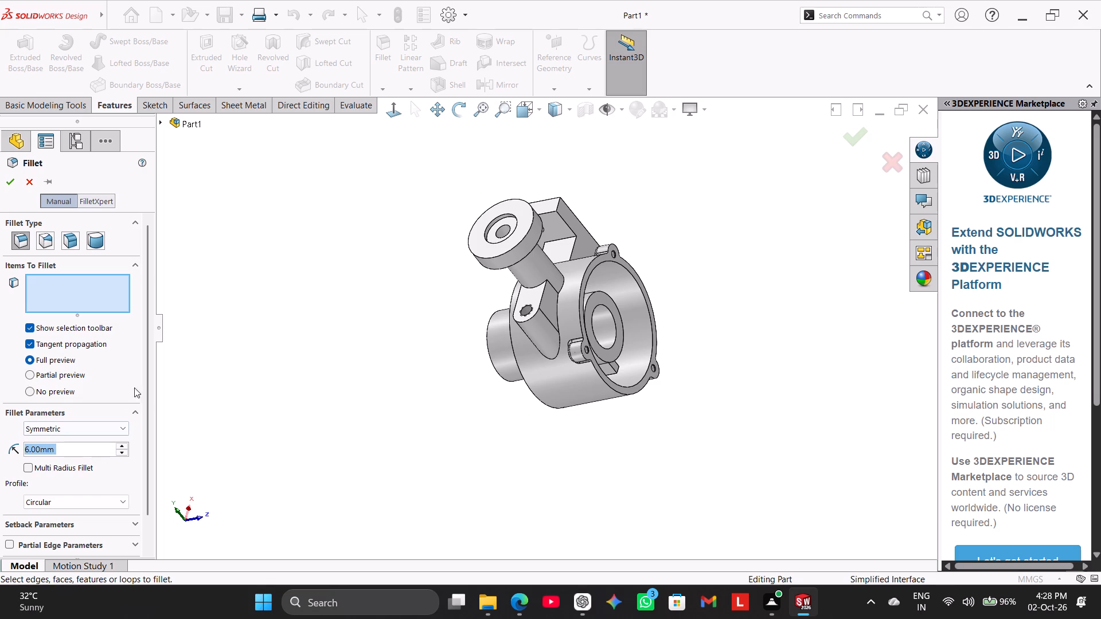
pyautogui.click(562, 283)
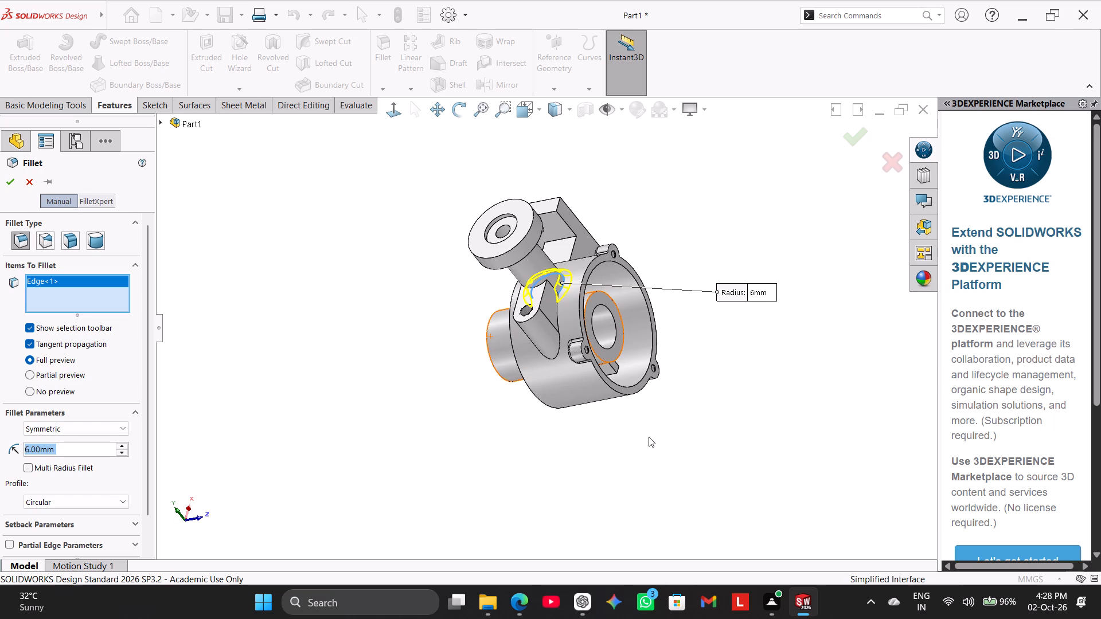
pyautogui.click(526, 255)
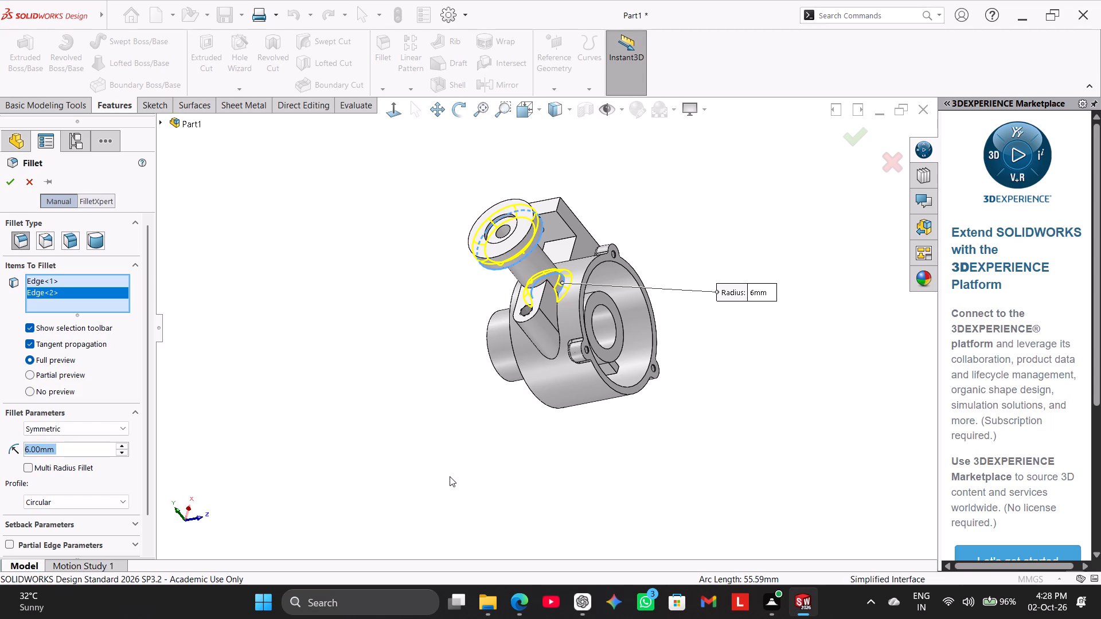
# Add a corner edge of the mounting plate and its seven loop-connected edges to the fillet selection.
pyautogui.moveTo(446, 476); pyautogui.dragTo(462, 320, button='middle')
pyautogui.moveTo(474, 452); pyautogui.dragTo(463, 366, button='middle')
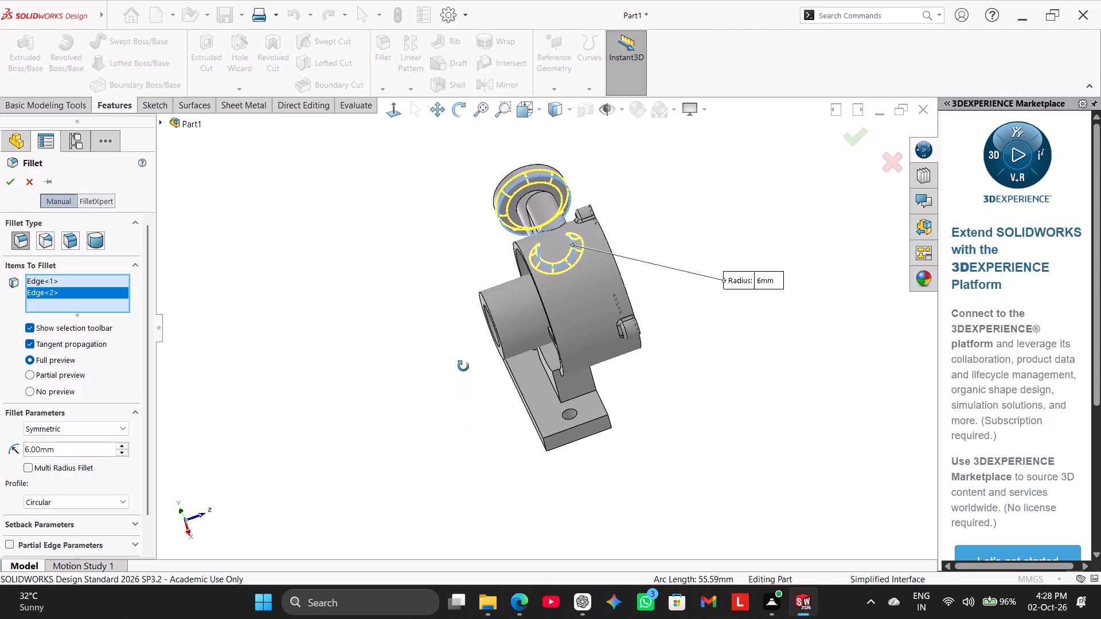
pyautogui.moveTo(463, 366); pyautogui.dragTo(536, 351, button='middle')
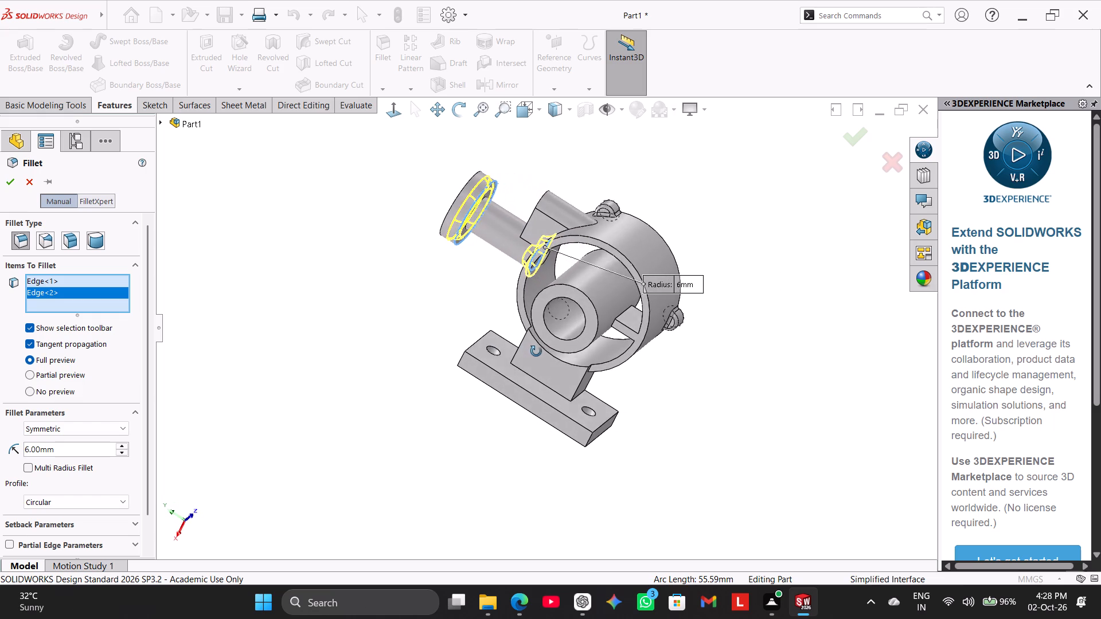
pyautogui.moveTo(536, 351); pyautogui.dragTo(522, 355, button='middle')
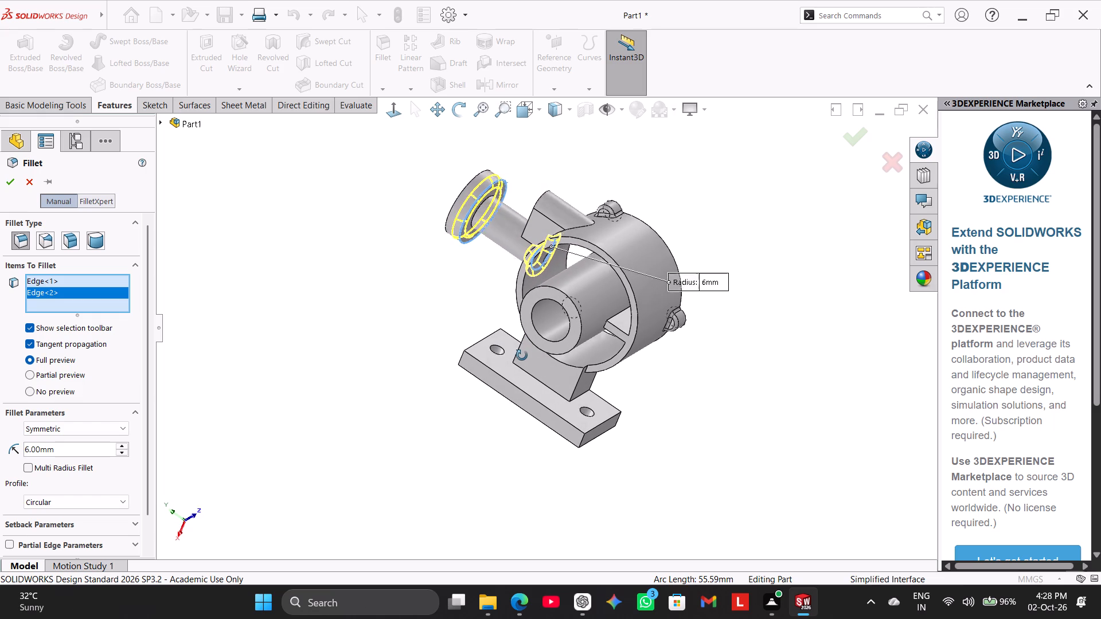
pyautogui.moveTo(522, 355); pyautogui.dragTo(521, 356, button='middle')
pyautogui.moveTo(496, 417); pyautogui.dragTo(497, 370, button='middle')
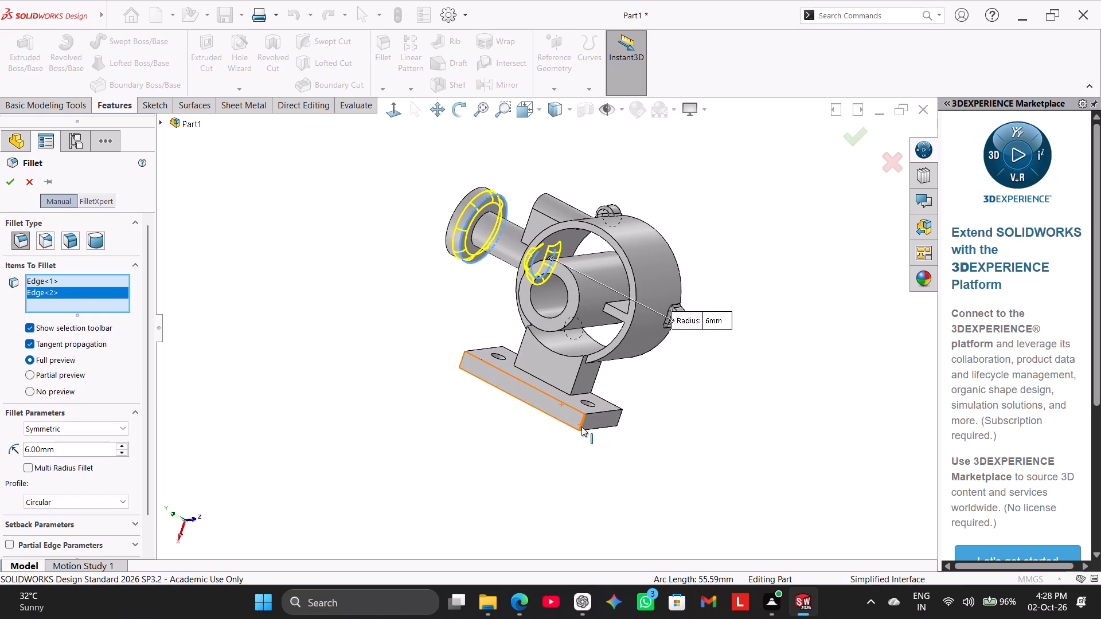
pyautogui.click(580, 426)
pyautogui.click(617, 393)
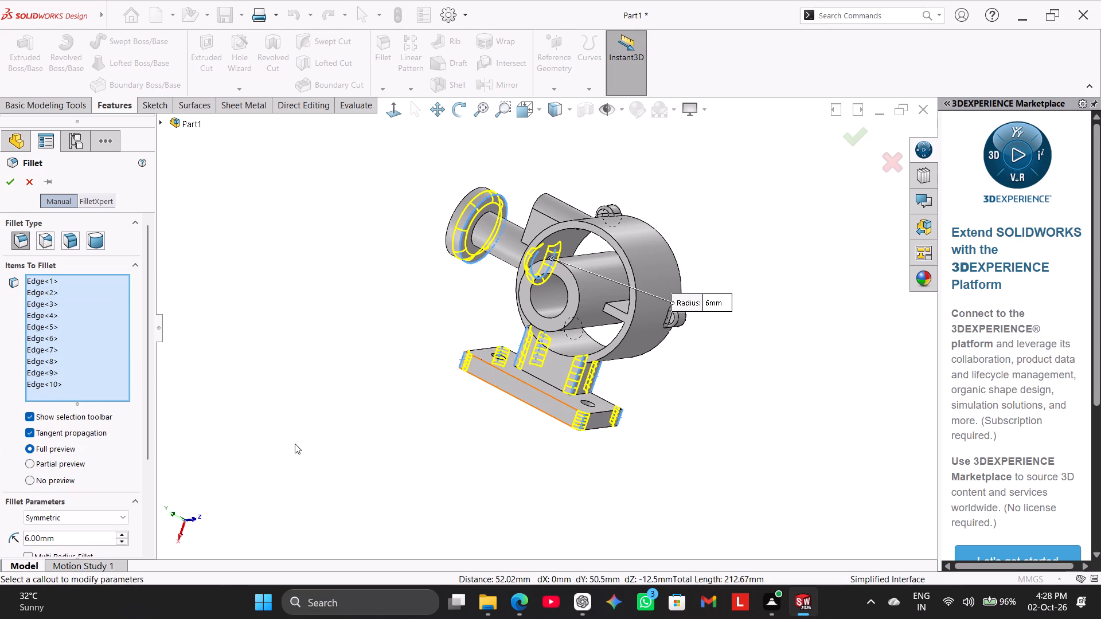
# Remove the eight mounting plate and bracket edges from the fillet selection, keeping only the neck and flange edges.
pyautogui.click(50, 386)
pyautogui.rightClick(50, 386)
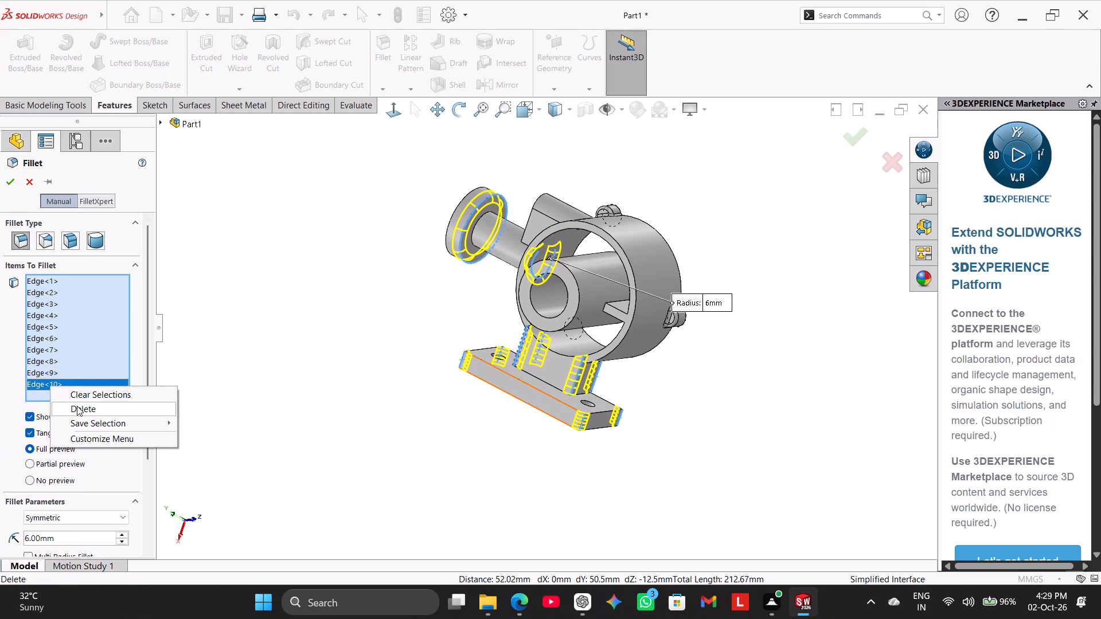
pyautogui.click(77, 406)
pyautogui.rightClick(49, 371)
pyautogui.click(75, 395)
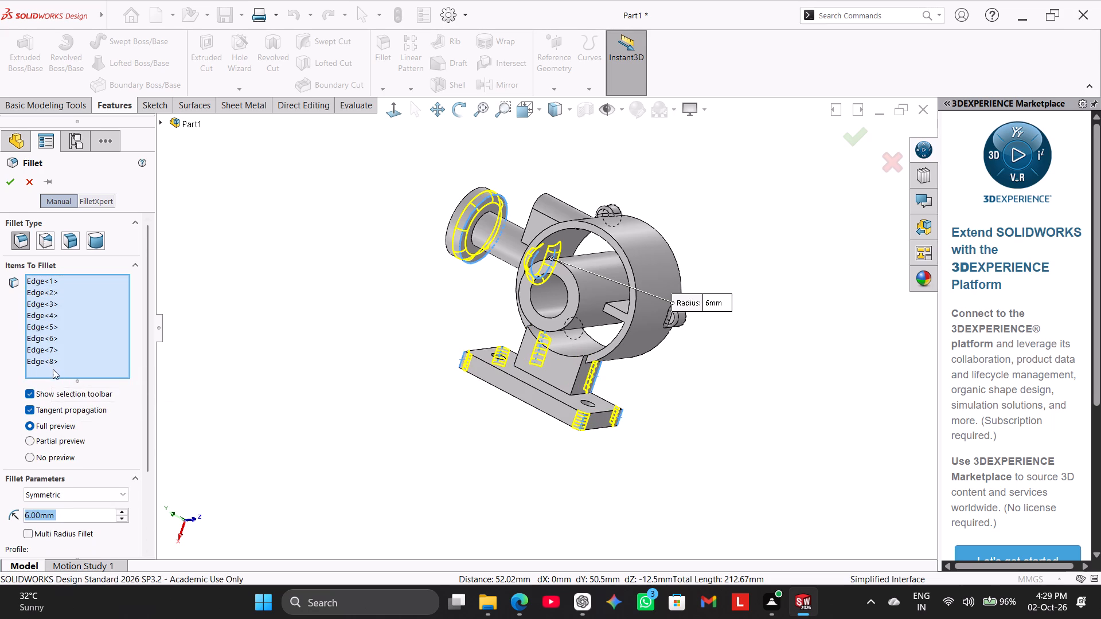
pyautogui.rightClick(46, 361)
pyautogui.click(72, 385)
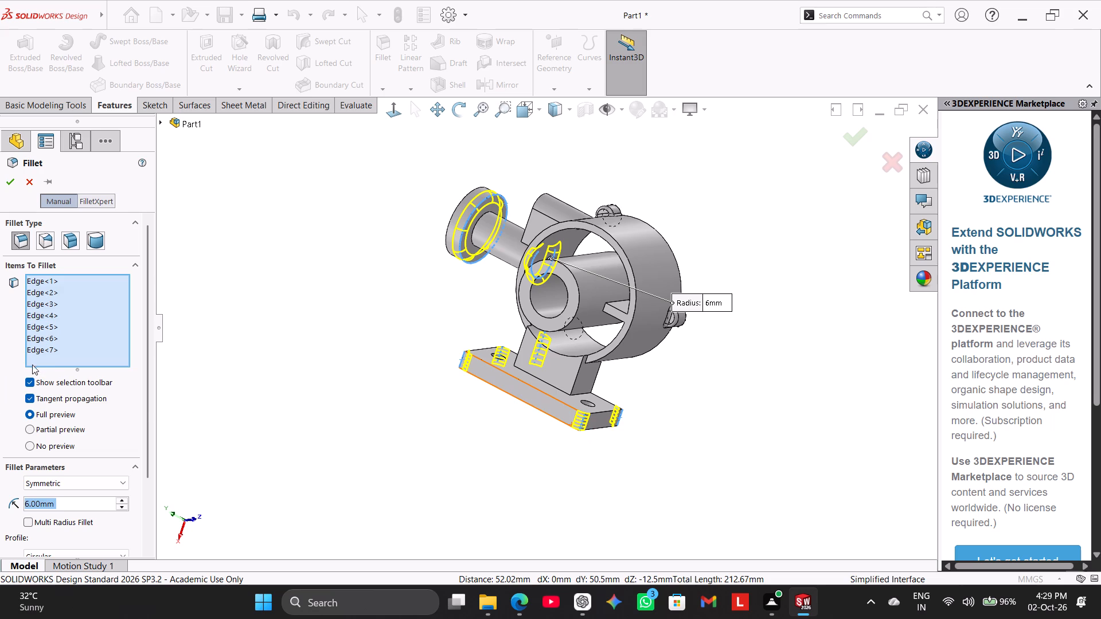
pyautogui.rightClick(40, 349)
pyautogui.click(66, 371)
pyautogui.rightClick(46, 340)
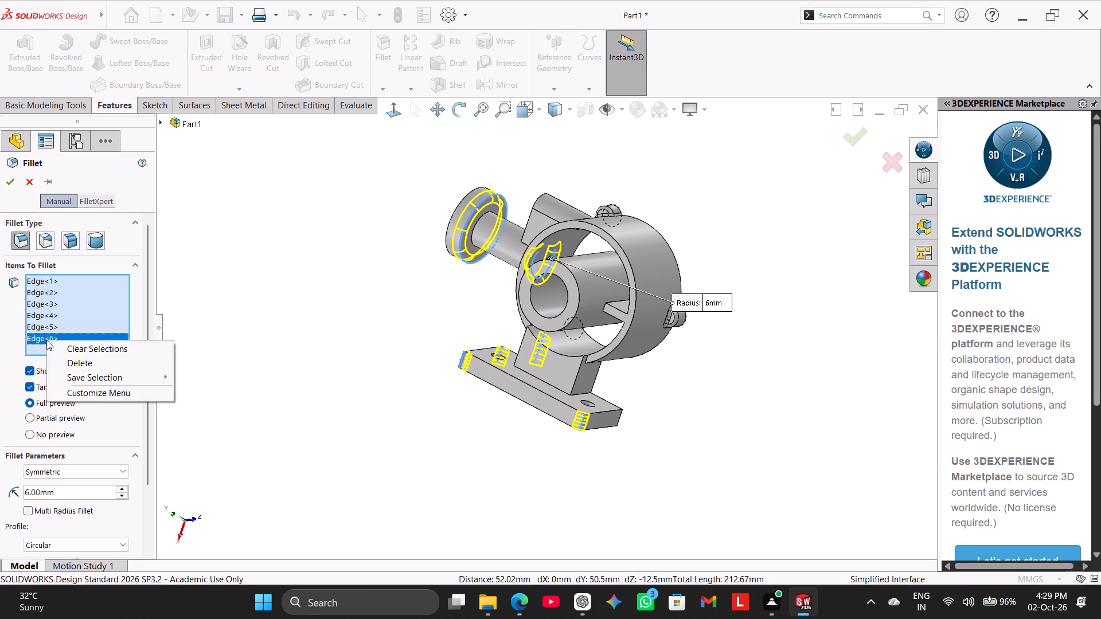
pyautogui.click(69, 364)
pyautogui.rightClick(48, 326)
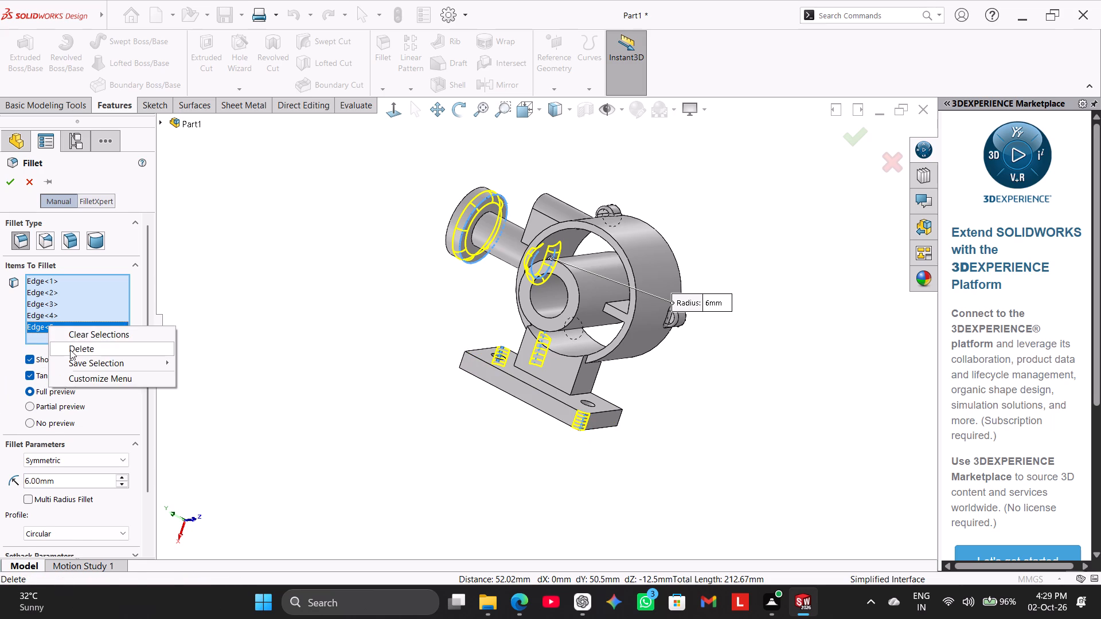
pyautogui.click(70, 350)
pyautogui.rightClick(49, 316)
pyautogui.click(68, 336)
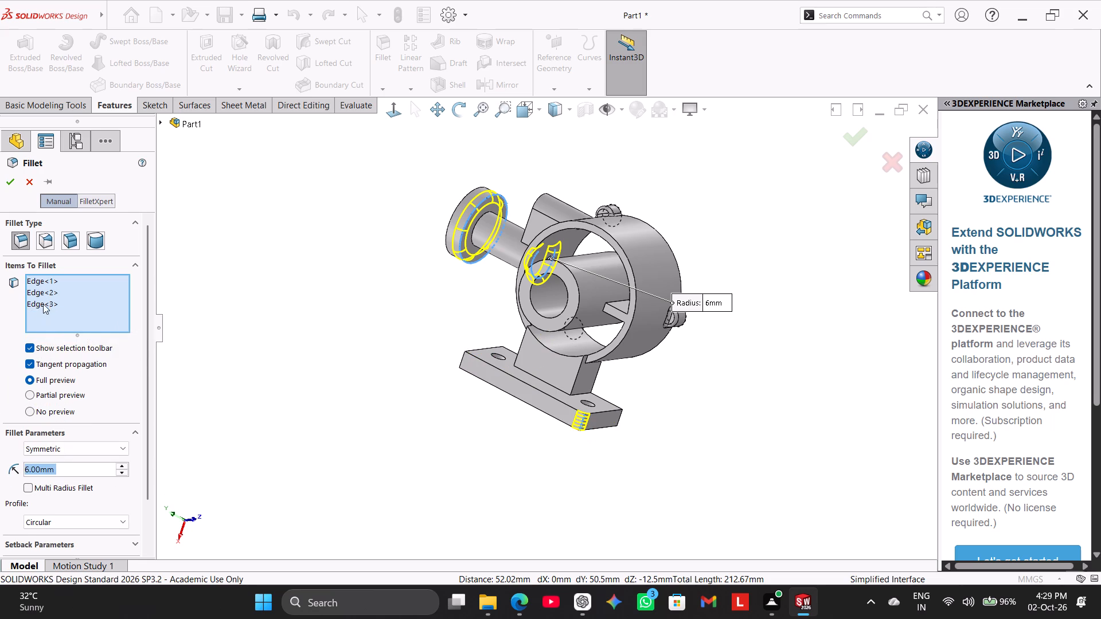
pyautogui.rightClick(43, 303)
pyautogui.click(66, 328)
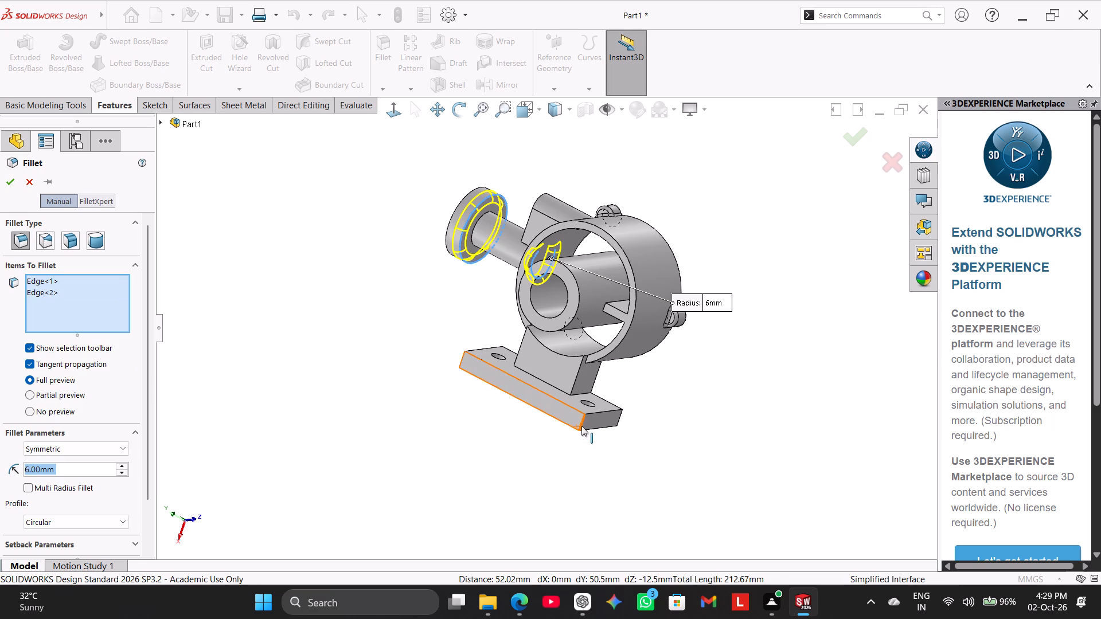
# Add the mounting plate's corner edge with its seven loop-connected edges and create the 6 mm fillet.
pyautogui.click(581, 424)
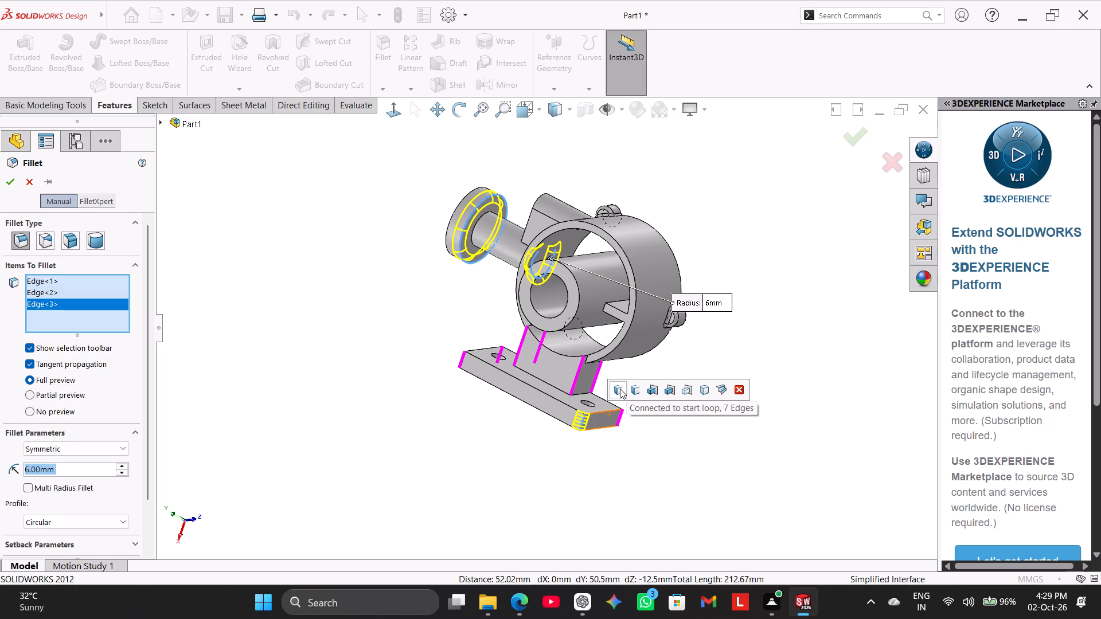
pyautogui.click(620, 389)
pyautogui.moveTo(480, 448); pyautogui.dragTo(536, 518, button='middle')
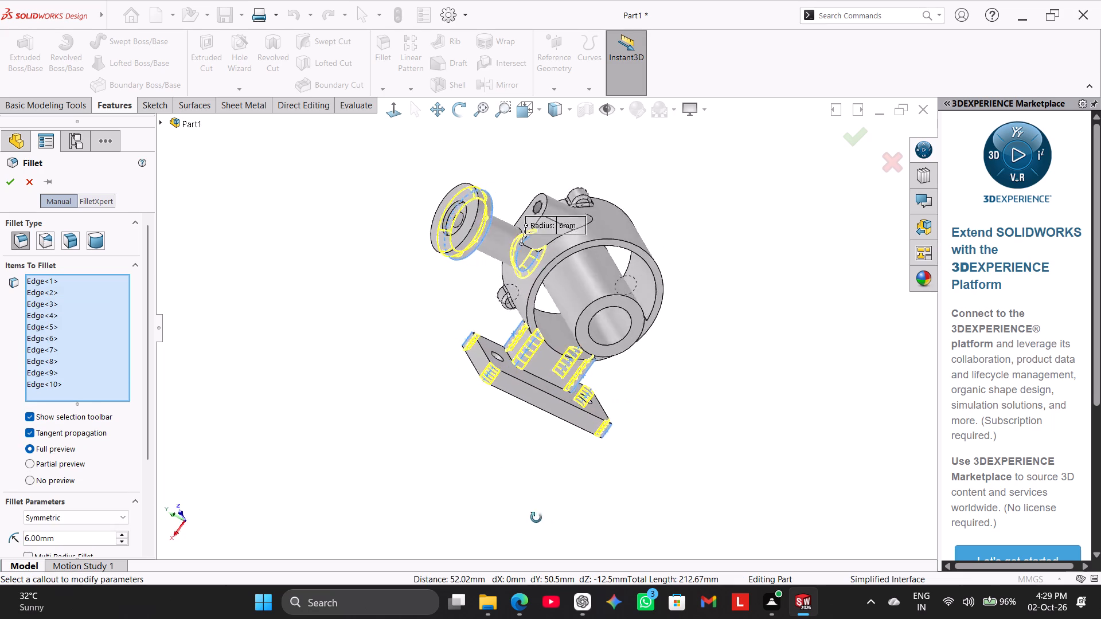
pyautogui.moveTo(536, 518); pyautogui.dragTo(491, 514, button='middle')
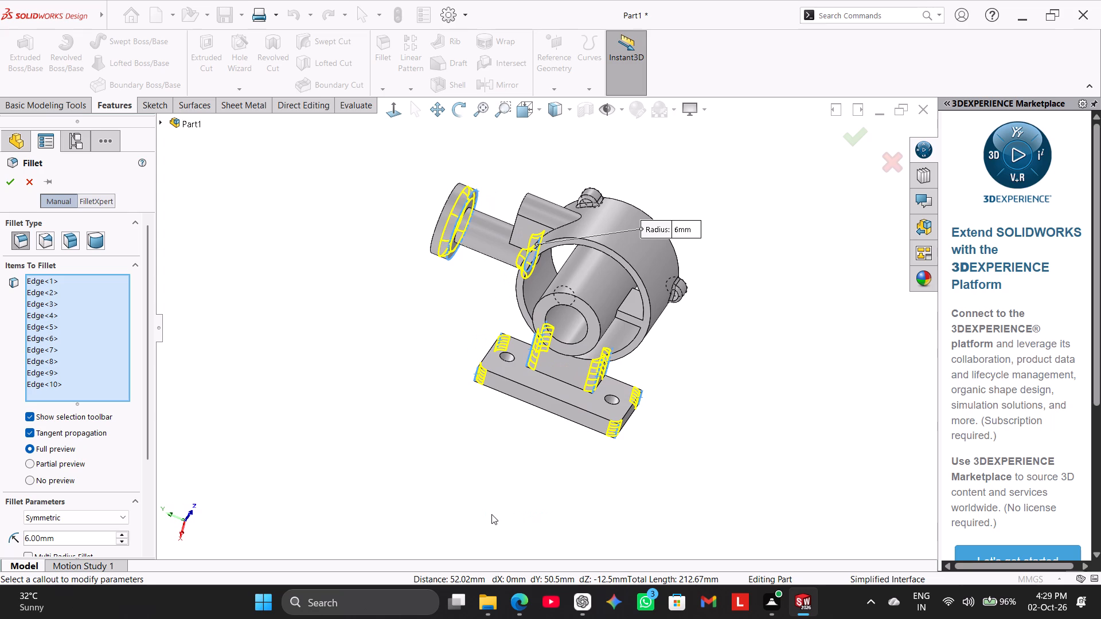
pyautogui.click(7, 176)
pyautogui.click(276, 277)
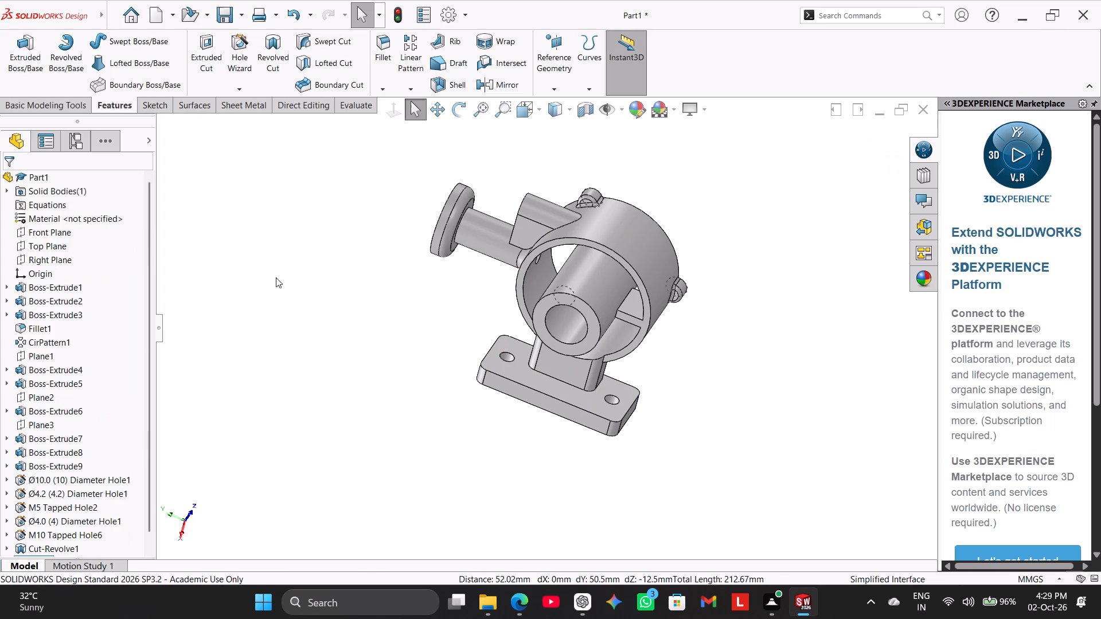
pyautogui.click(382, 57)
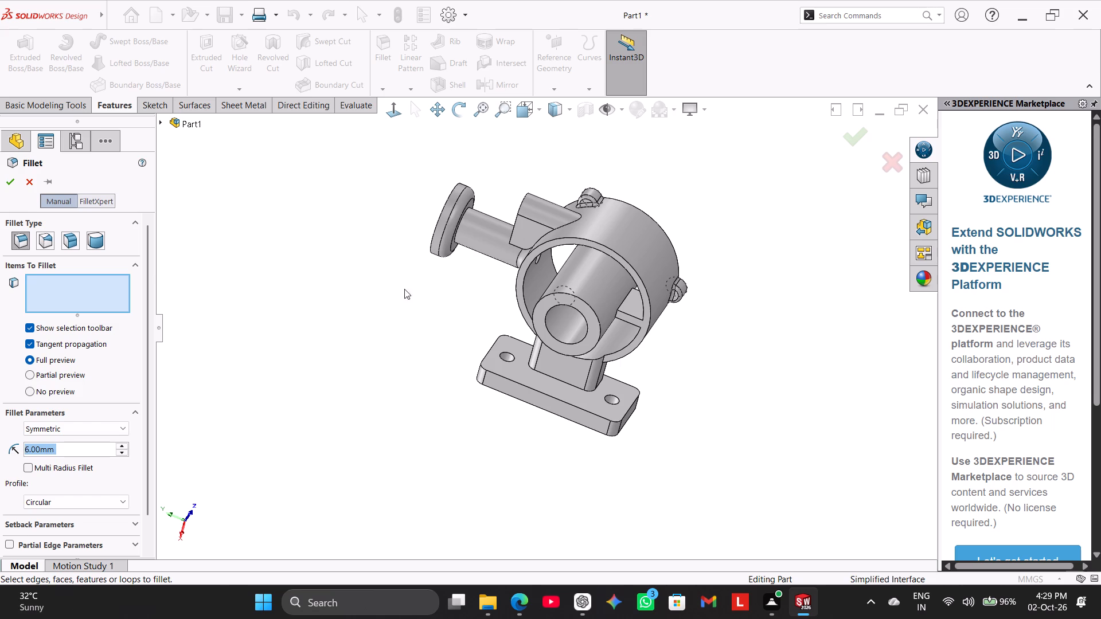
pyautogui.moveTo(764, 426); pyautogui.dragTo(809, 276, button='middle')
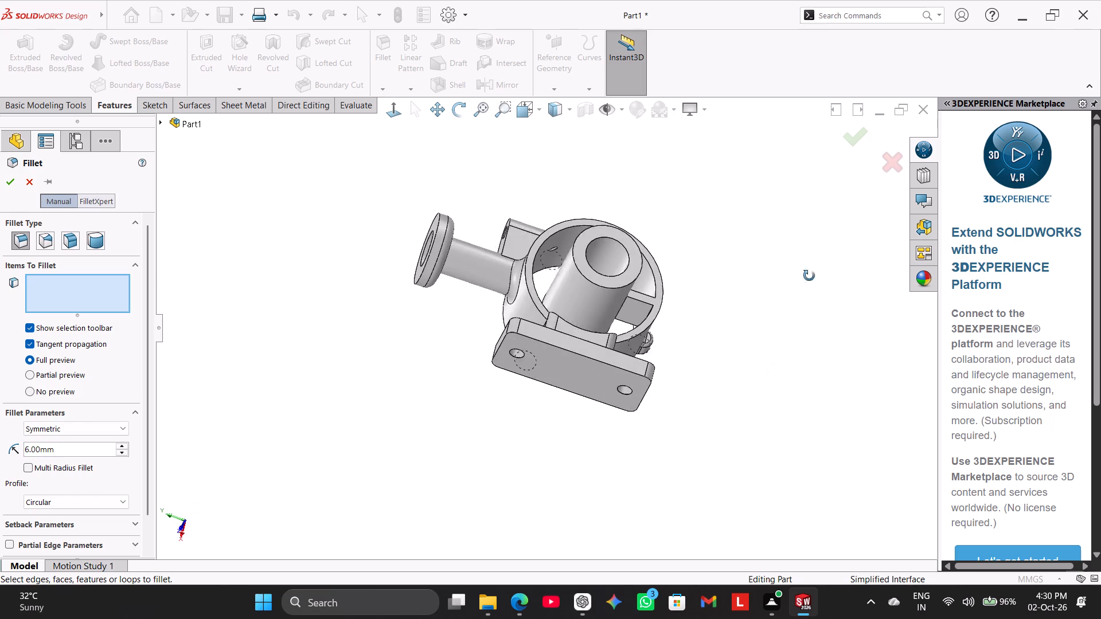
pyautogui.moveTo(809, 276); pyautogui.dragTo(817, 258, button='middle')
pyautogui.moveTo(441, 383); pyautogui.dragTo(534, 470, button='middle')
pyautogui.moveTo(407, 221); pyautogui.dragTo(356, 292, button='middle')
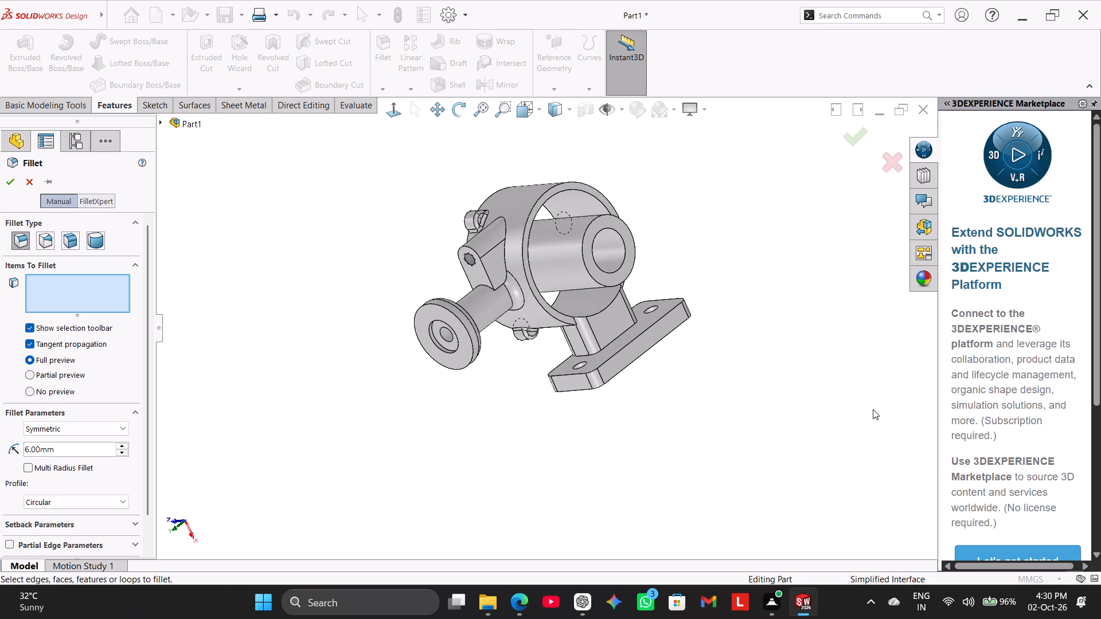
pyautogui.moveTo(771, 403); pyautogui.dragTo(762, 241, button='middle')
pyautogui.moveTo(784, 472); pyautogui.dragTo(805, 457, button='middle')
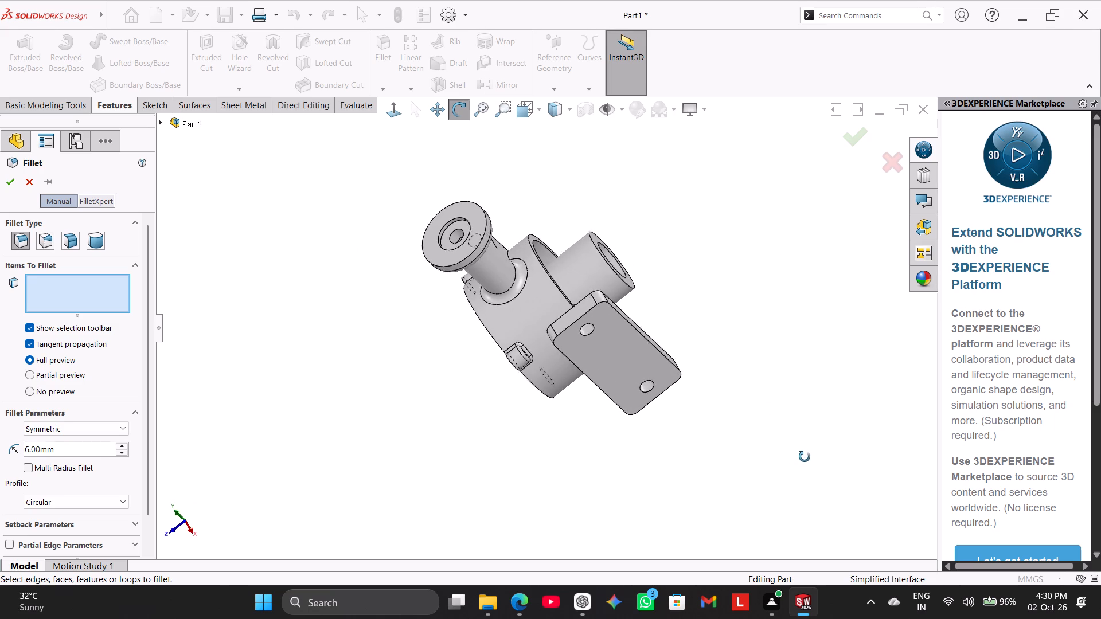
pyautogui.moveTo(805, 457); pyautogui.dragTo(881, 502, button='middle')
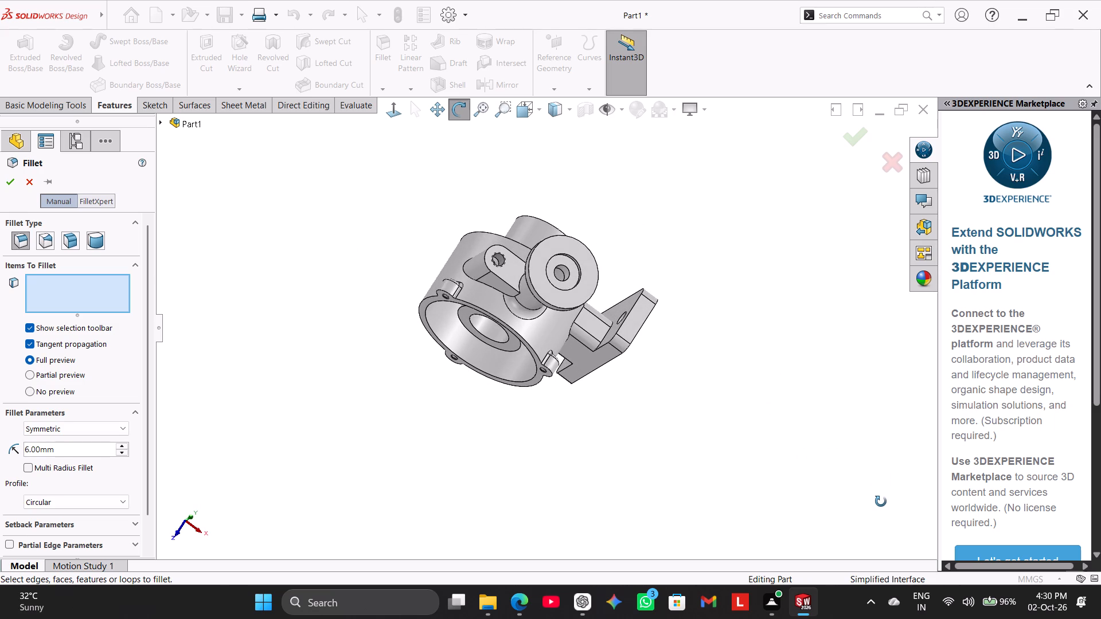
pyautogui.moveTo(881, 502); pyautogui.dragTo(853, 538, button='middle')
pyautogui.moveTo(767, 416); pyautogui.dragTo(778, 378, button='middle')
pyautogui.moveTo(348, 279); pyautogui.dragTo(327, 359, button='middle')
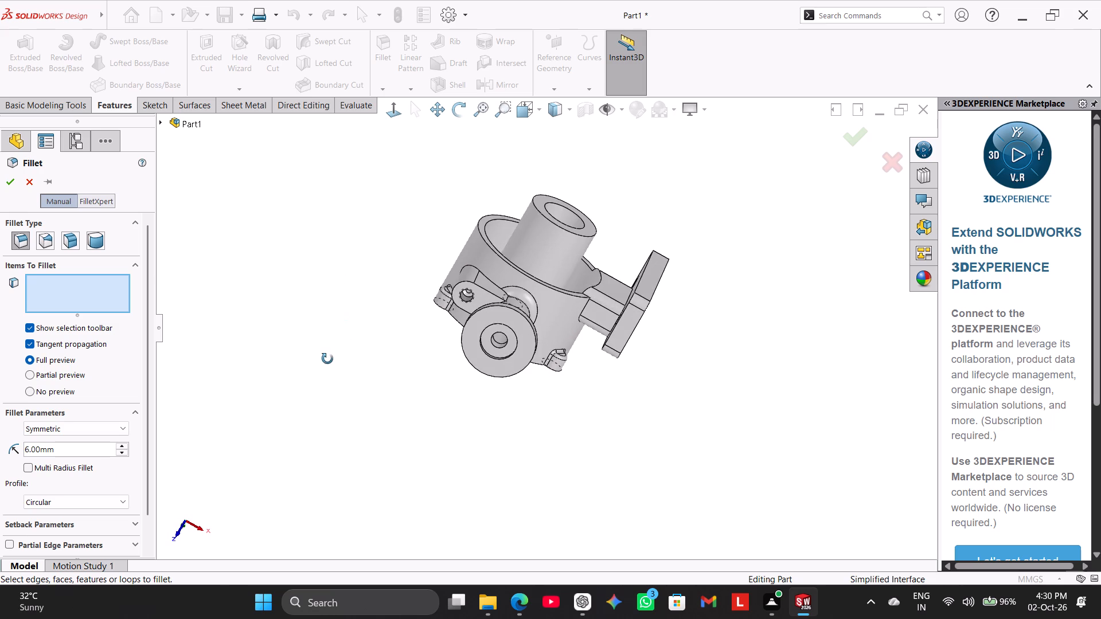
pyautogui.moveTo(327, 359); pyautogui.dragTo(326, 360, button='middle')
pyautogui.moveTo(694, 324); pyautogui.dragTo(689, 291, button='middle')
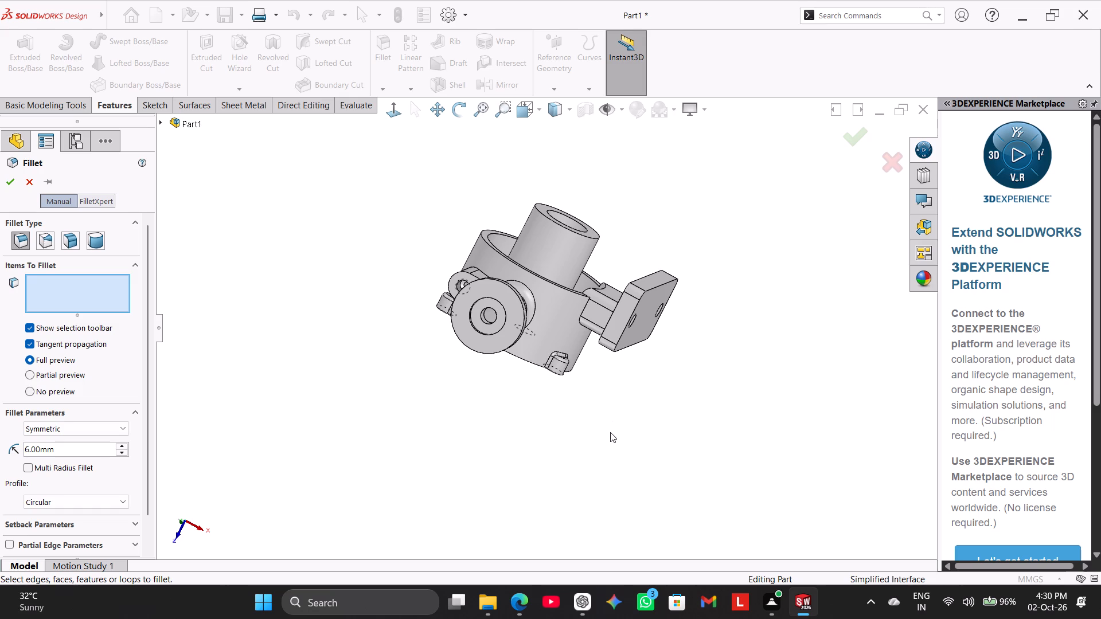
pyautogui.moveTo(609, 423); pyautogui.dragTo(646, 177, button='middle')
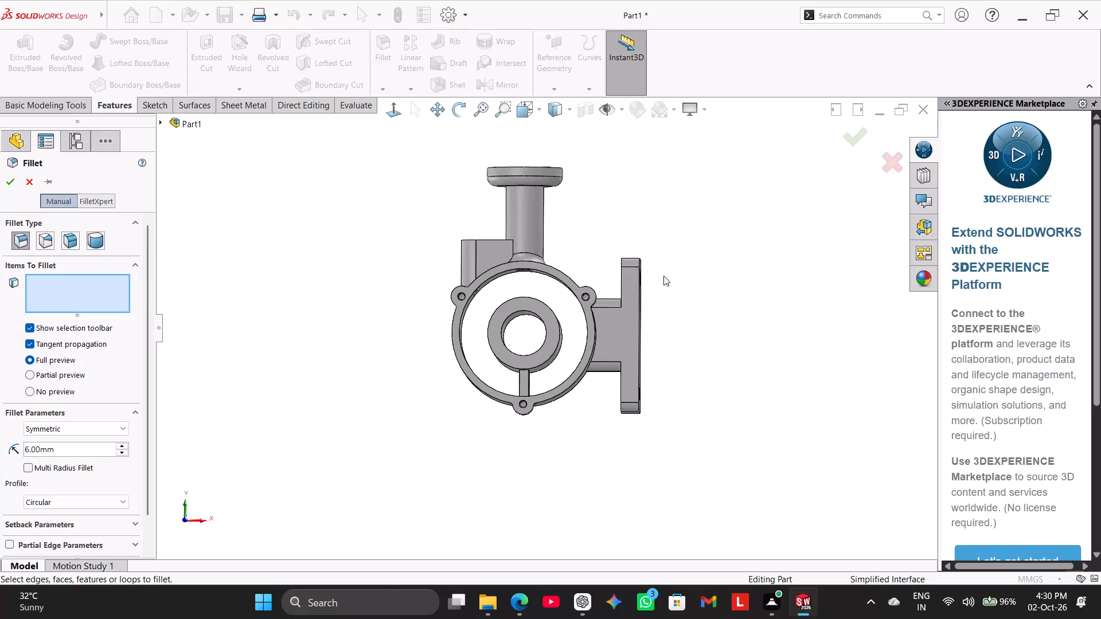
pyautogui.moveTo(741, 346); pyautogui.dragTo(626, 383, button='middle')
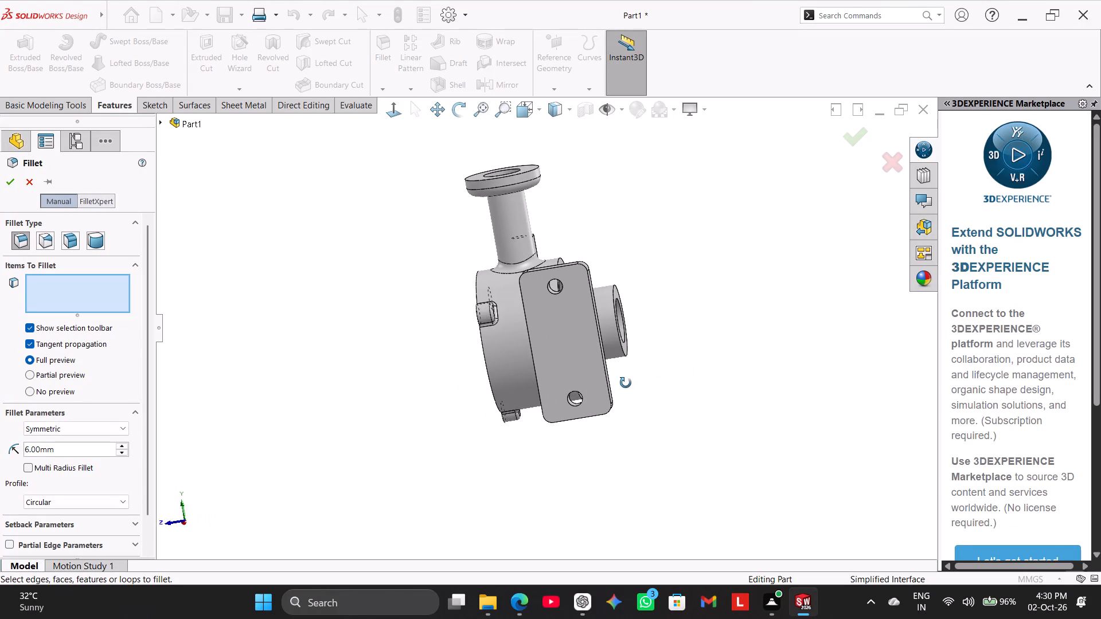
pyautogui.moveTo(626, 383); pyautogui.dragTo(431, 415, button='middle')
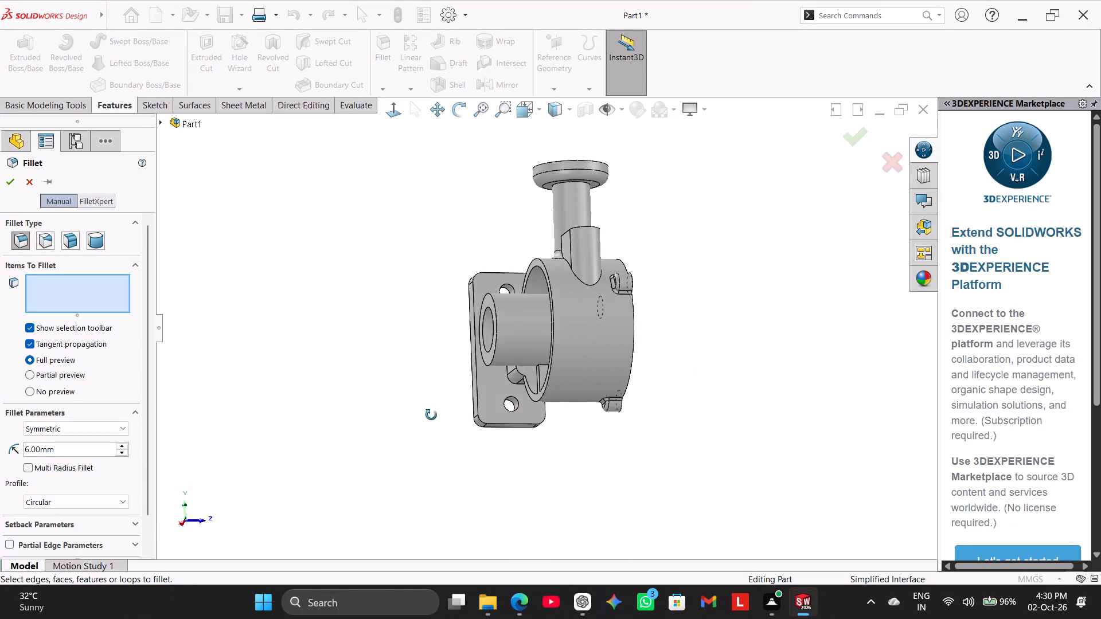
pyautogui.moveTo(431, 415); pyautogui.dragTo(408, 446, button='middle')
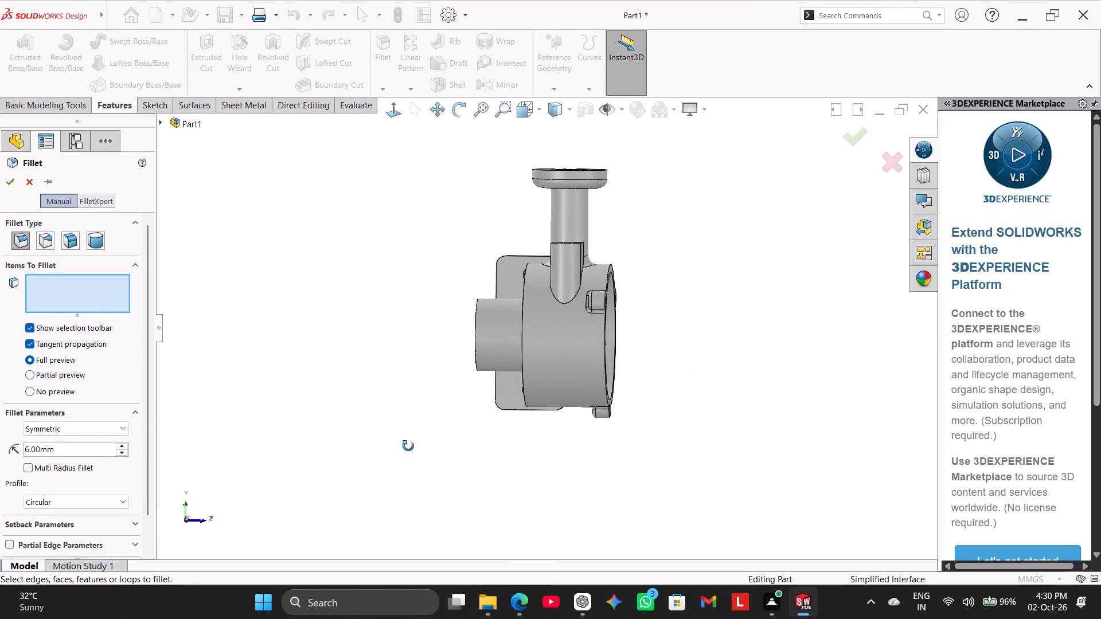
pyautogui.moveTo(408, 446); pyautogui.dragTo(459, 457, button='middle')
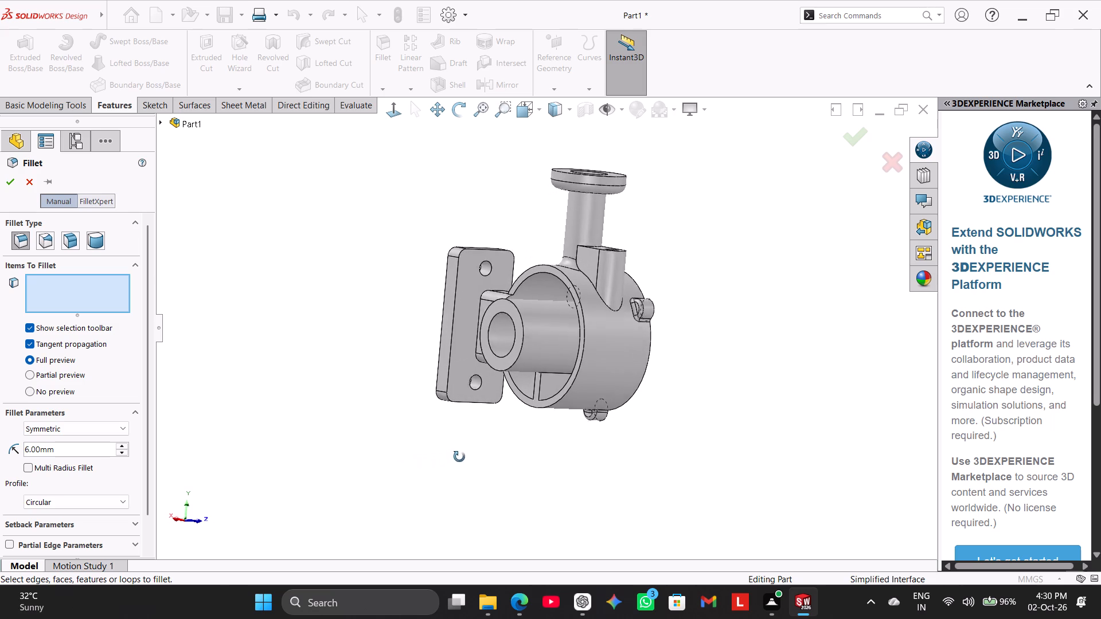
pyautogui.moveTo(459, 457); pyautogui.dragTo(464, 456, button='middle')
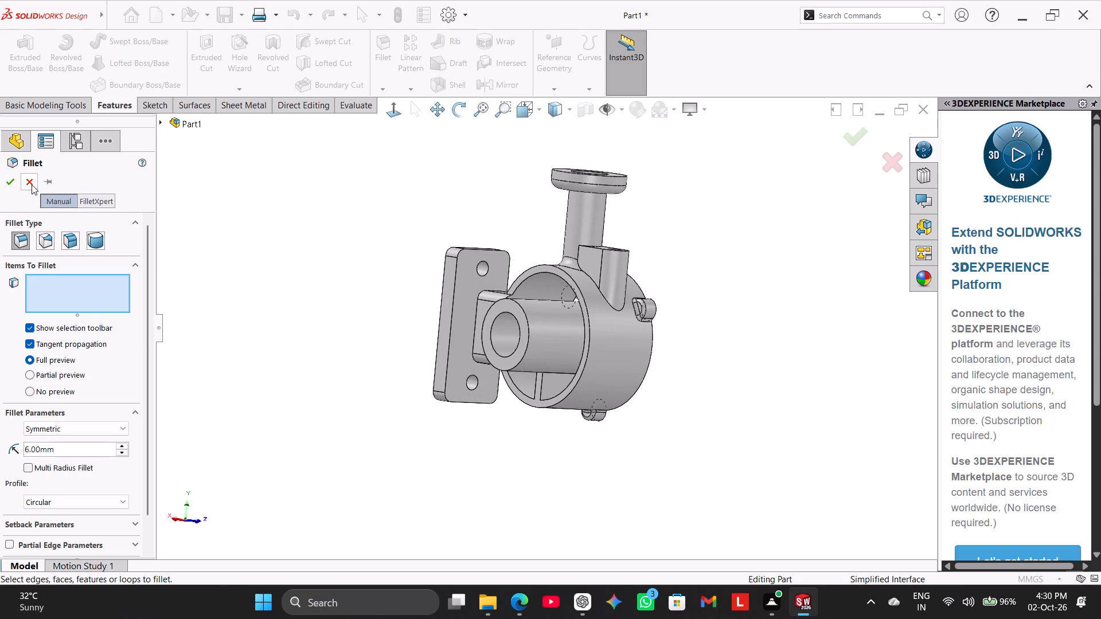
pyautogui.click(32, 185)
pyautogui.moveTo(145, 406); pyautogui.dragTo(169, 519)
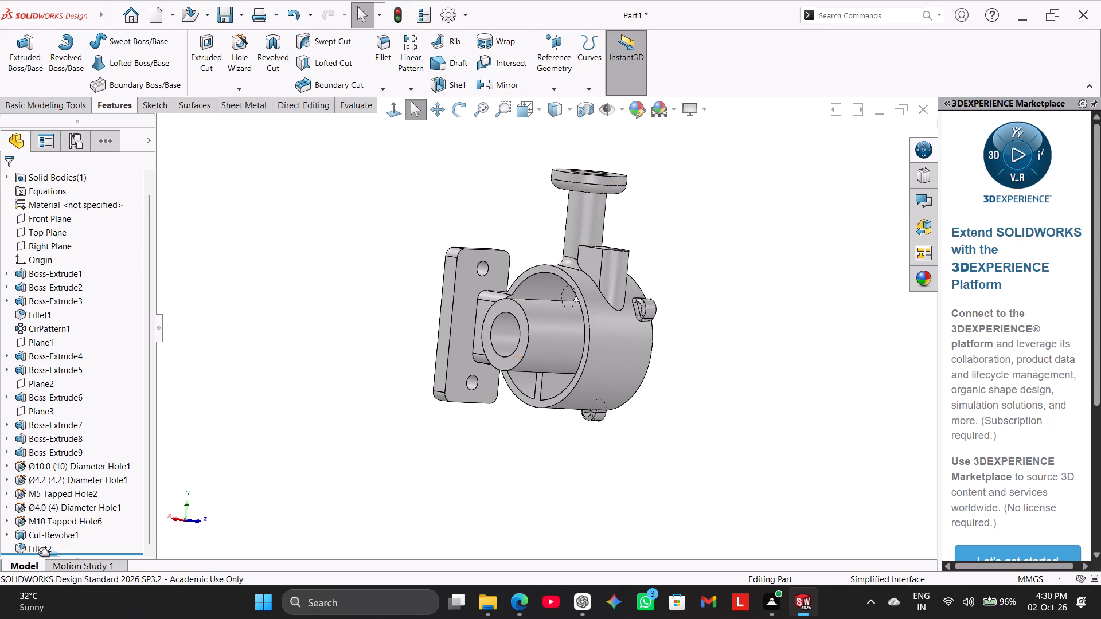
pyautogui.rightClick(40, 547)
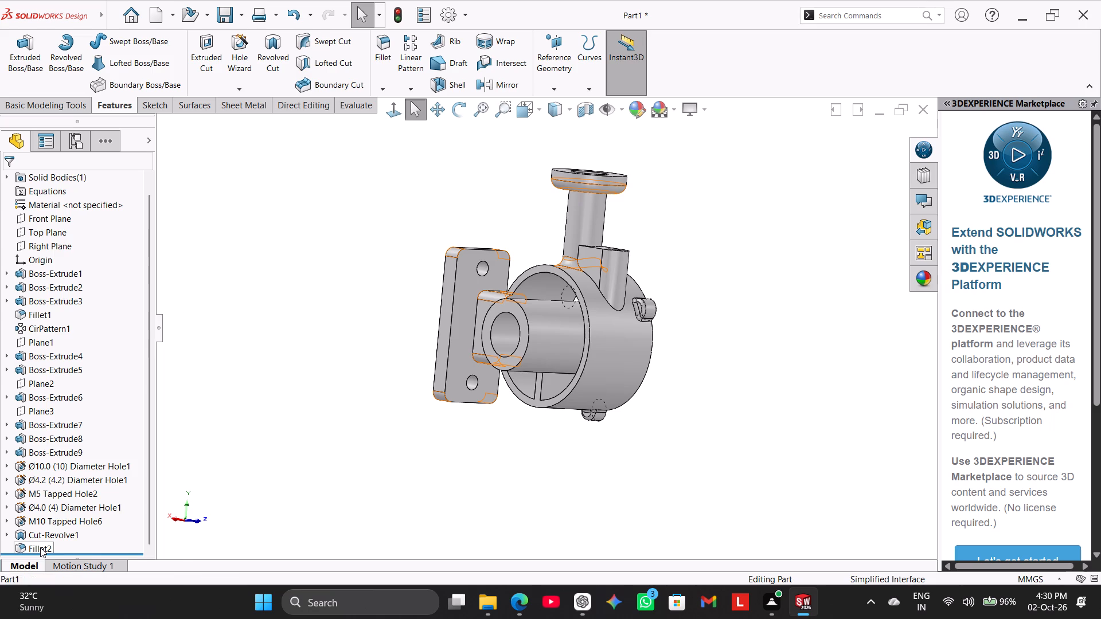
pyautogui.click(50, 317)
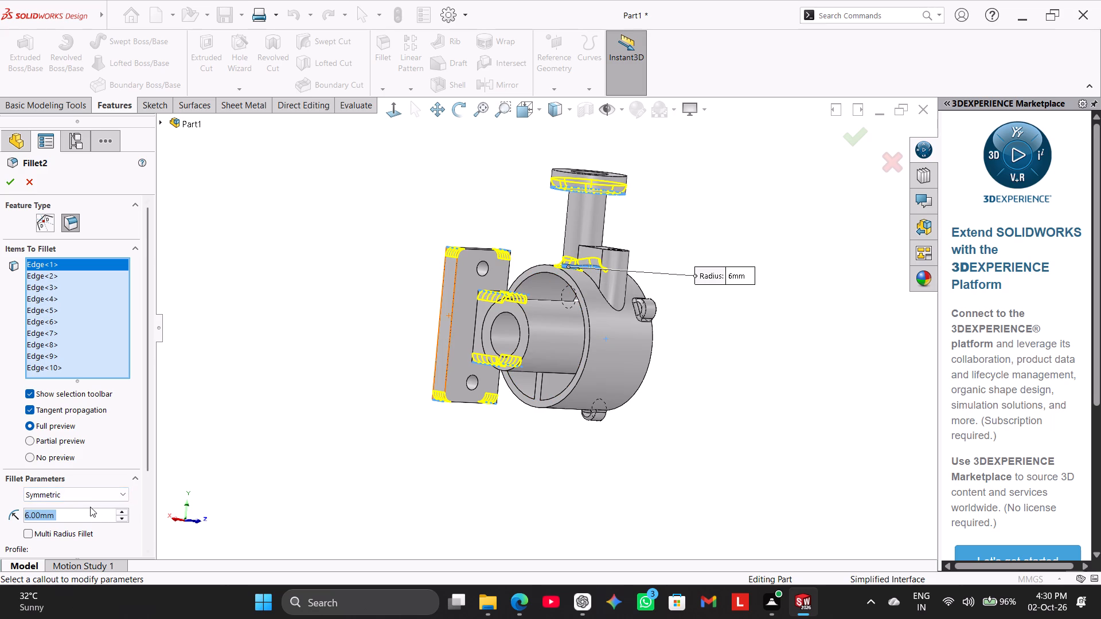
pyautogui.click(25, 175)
# Delete the Fillet2 feature that rounds the neck, flange, mounting plate and bracket edges.
pyautogui.rightClick(41, 553)
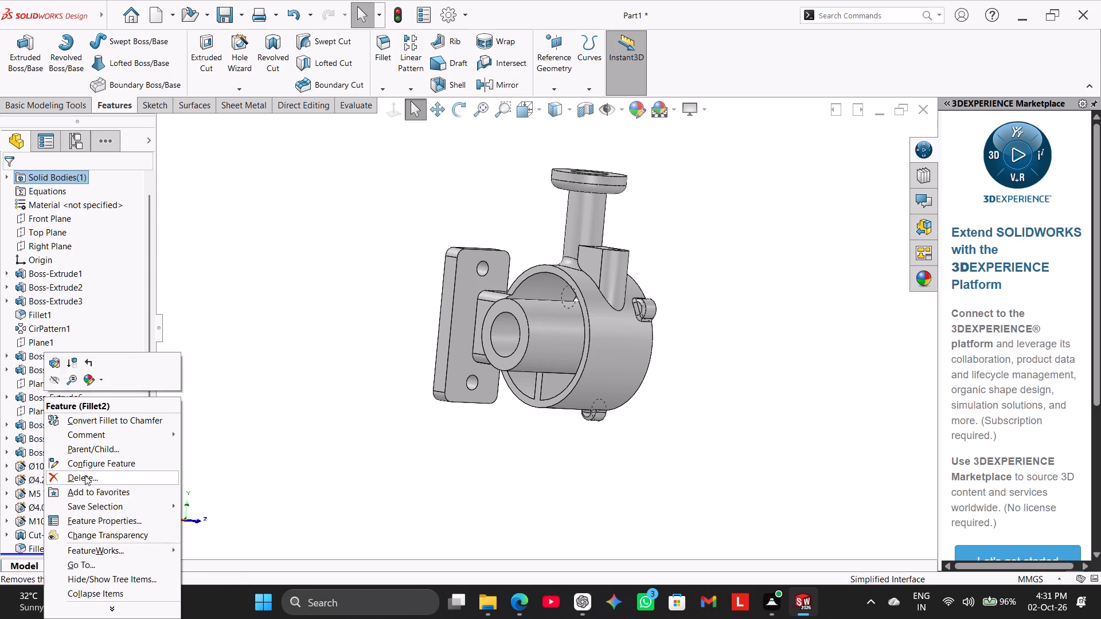
pyautogui.click(85, 473)
pyautogui.click(639, 220)
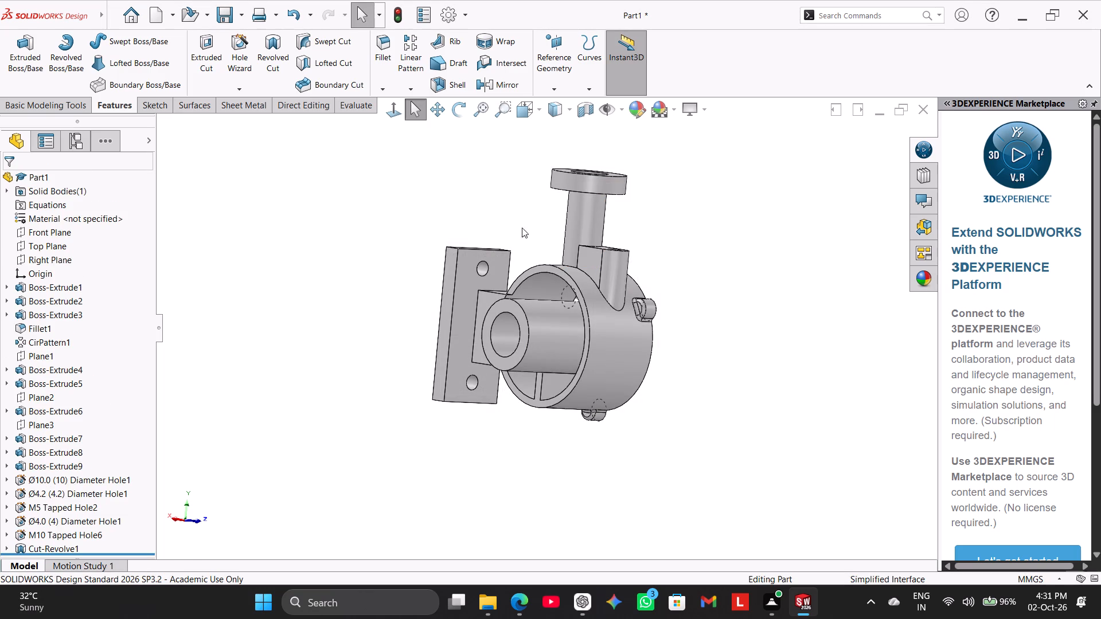
# Start a 4 mm radius Fillet on the flange's underside outer edge and the edge where the neck meets the cylindrical body.
pyautogui.click(388, 47)
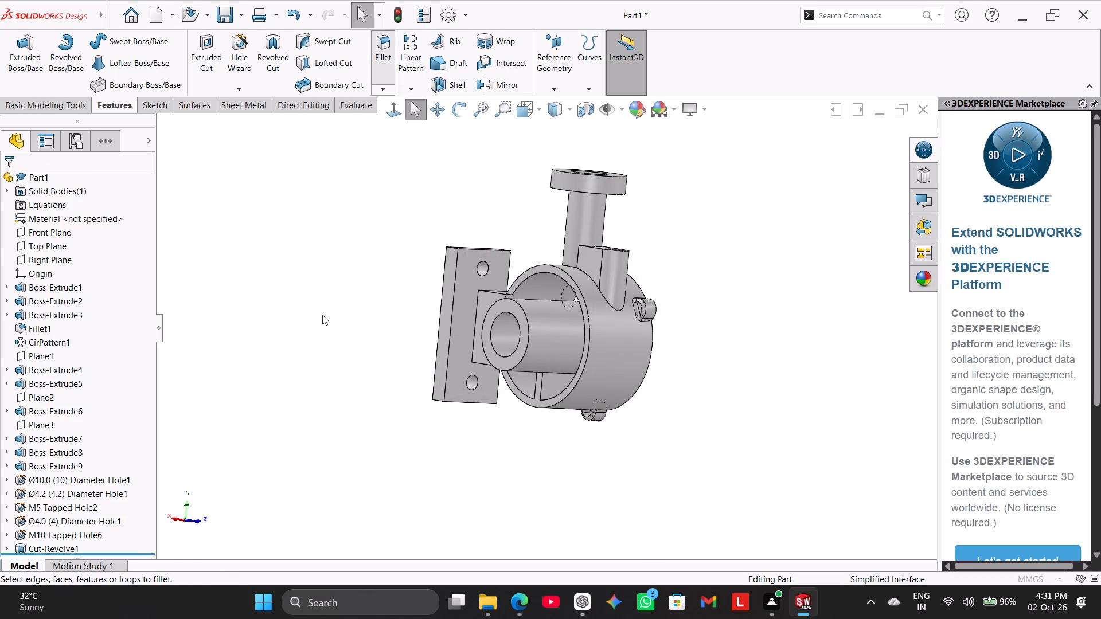
pyautogui.press('4')
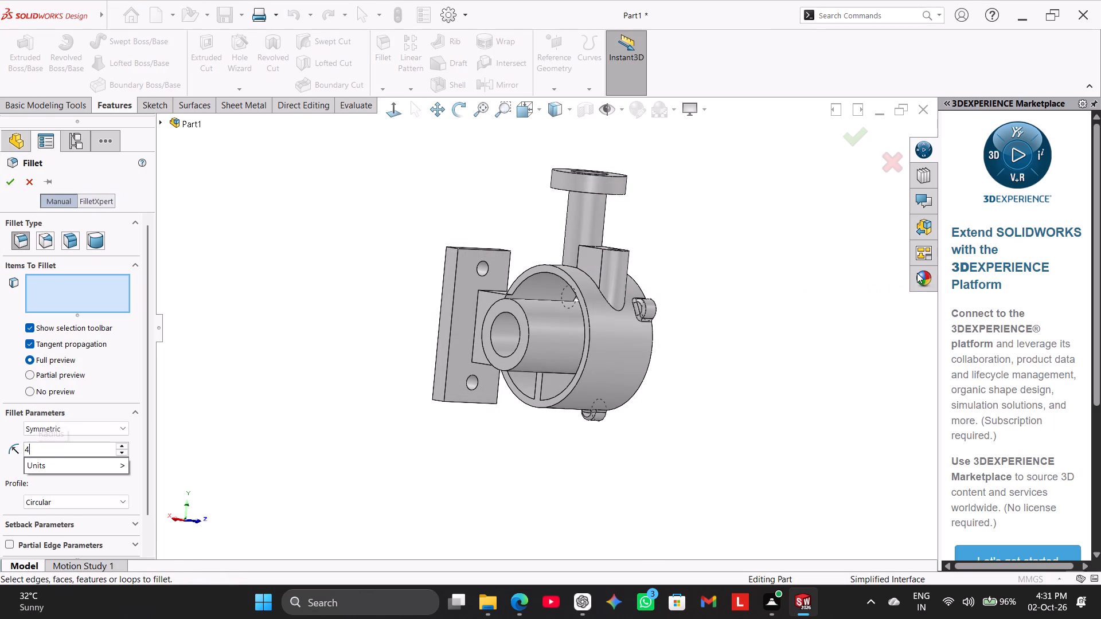
pyautogui.press('Return')
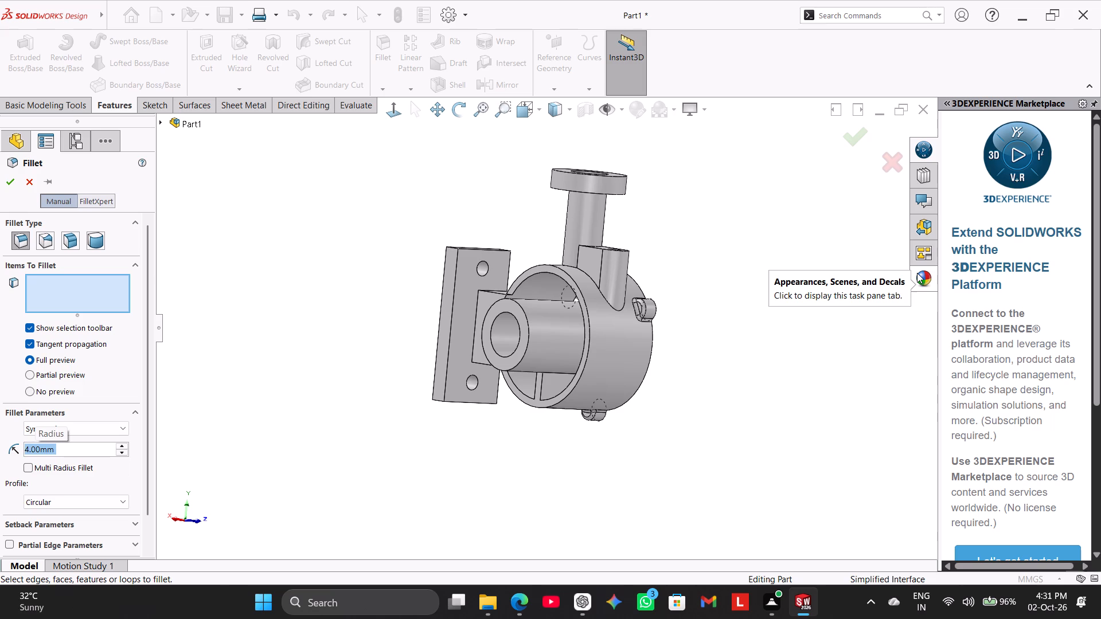
pyautogui.click(615, 196)
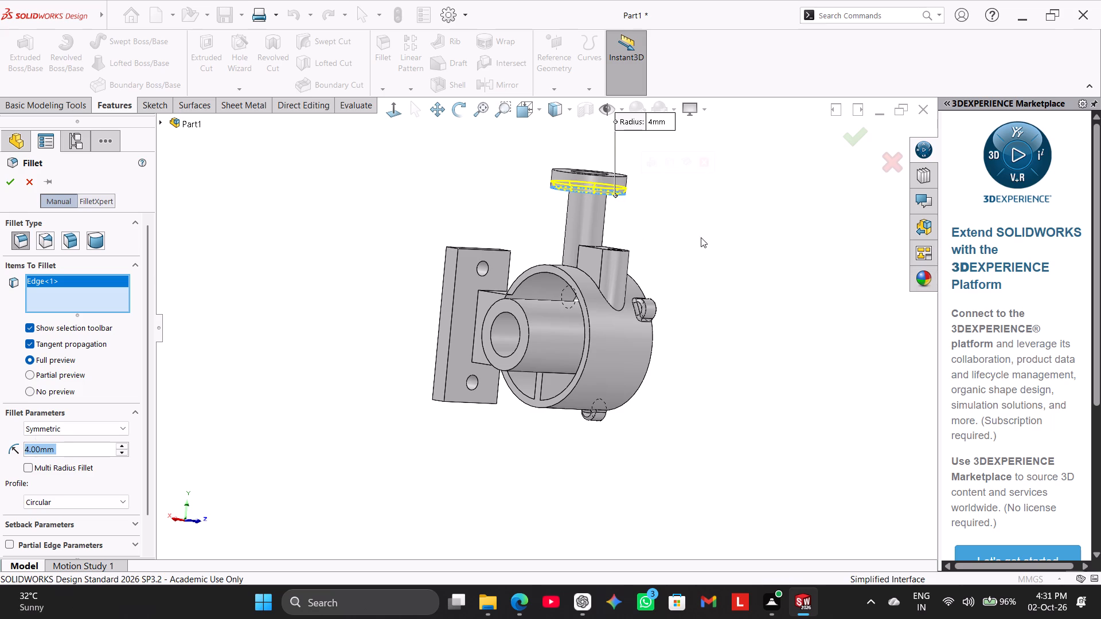
pyautogui.moveTo(719, 229); pyautogui.dragTo(707, 282, button='middle')
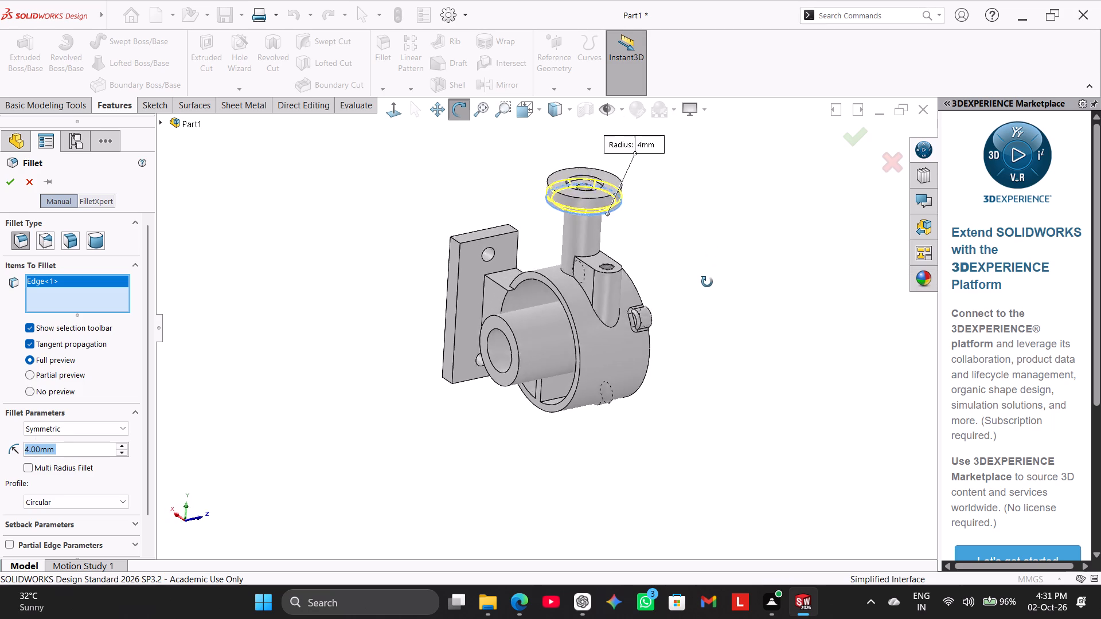
pyautogui.moveTo(707, 282); pyautogui.dragTo(622, 387, button='middle')
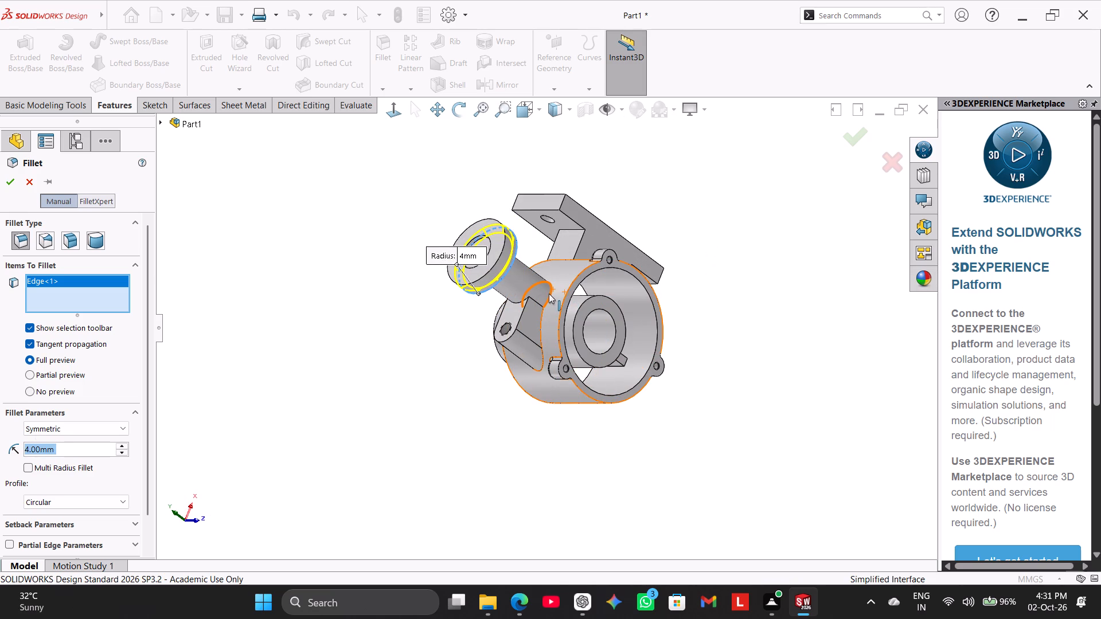
pyautogui.click(549, 293)
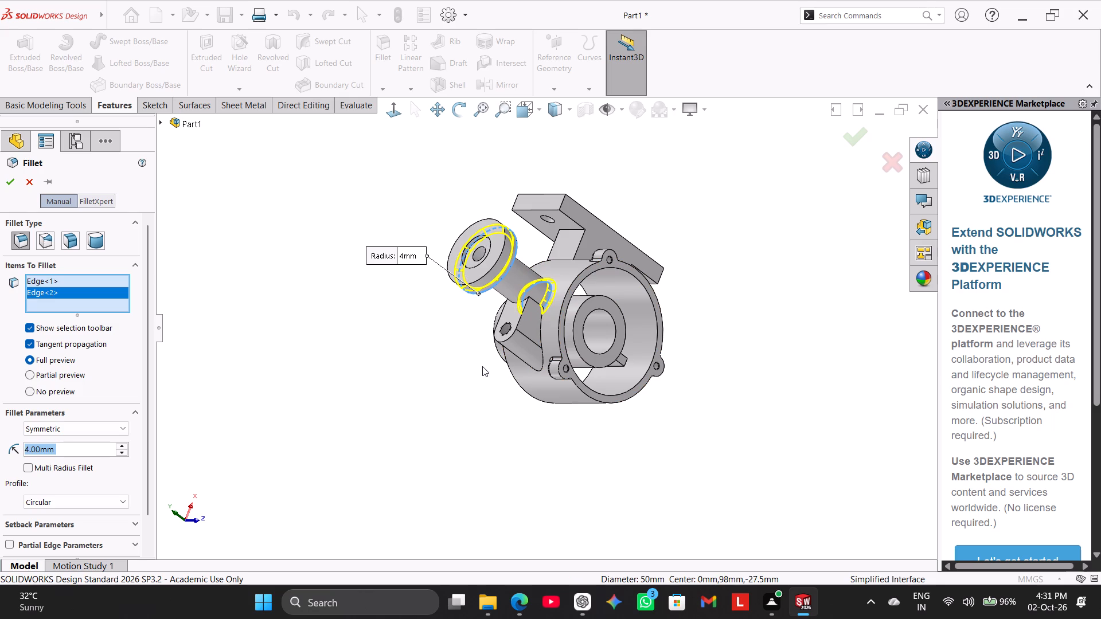
# Add the mounting plate's upper front, top end and lower front inner-face edges to the 4 mm fillet selection.
pyautogui.moveTo(692, 396); pyautogui.dragTo(585, 417, button='middle')
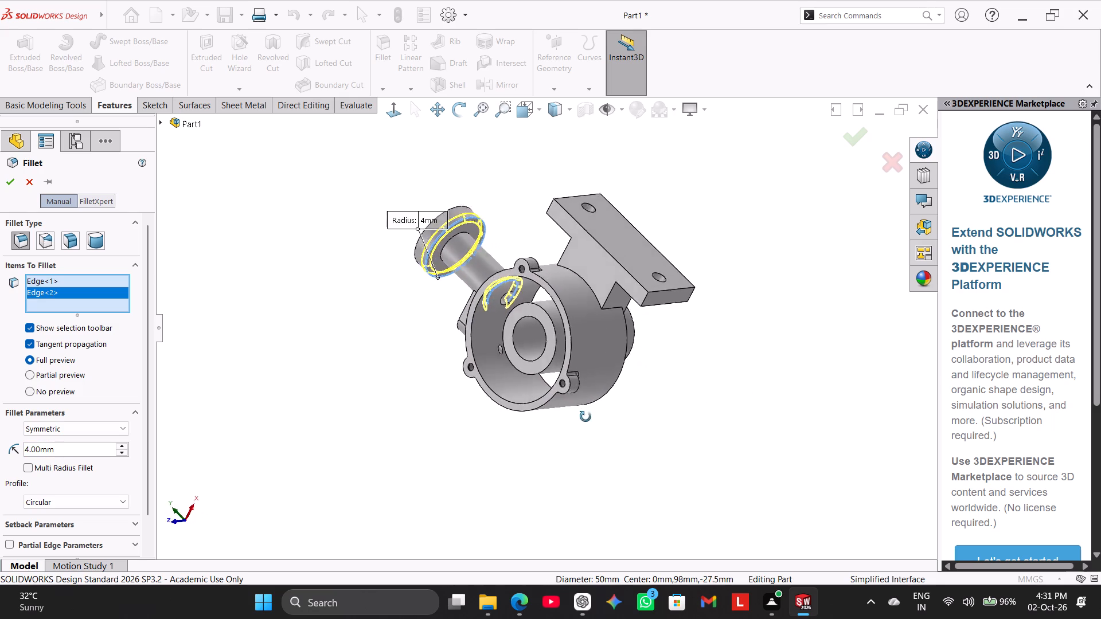
pyautogui.moveTo(585, 417); pyautogui.dragTo(638, 408, button='middle')
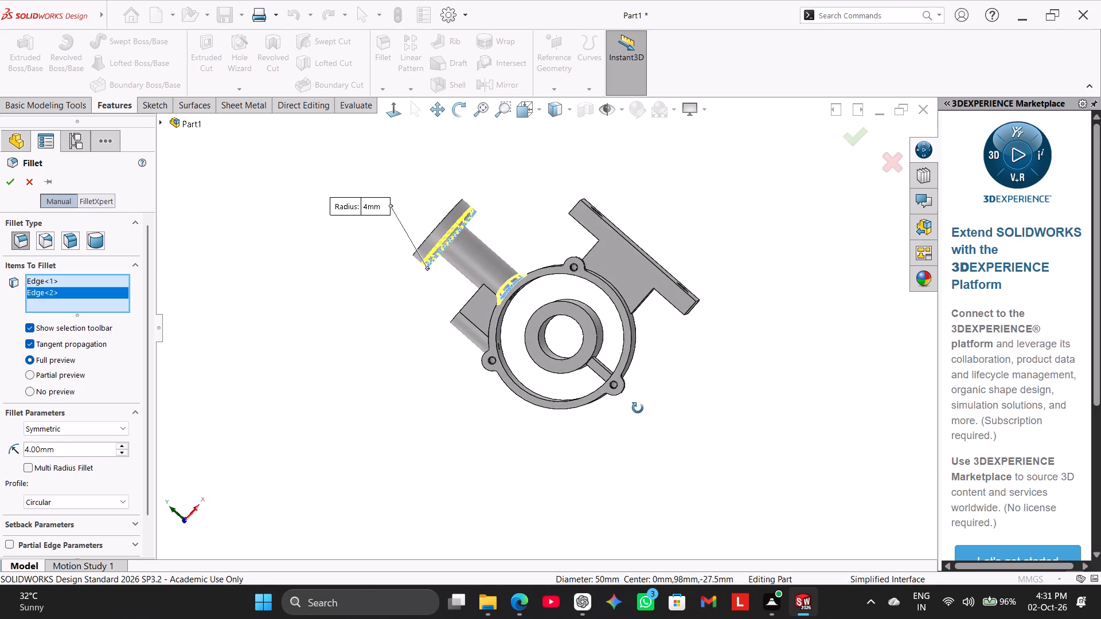
pyautogui.moveTo(638, 408); pyautogui.dragTo(642, 401, button='middle')
pyautogui.moveTo(814, 206); pyautogui.dragTo(815, 276, button='middle')
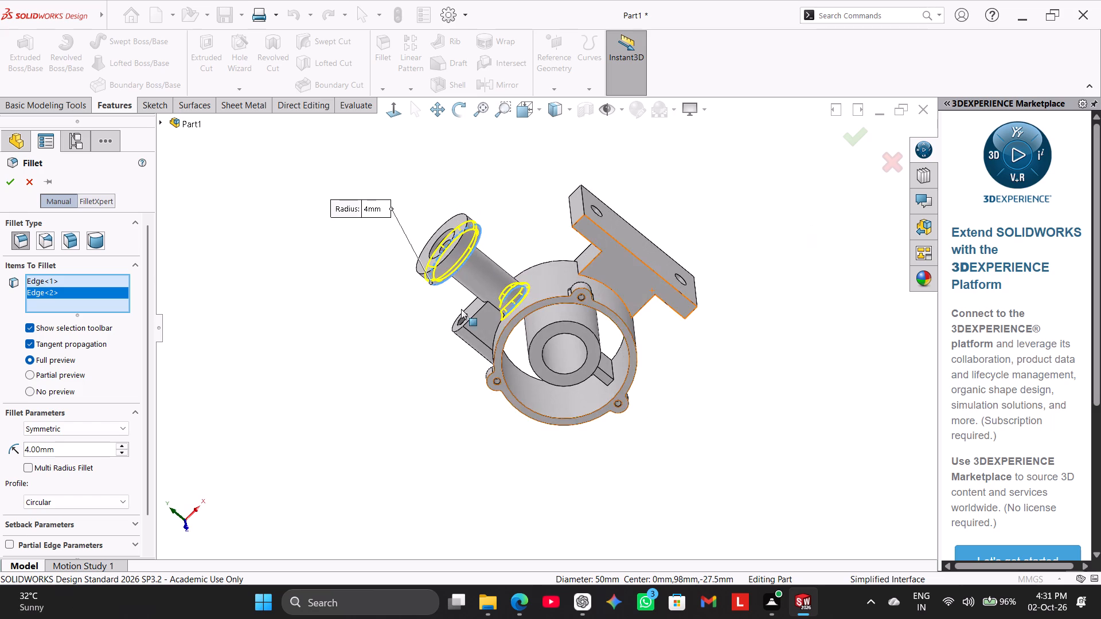
pyautogui.moveTo(353, 304); pyautogui.dragTo(374, 204, button='middle')
pyautogui.moveTo(382, 372); pyautogui.dragTo(360, 265, button='middle')
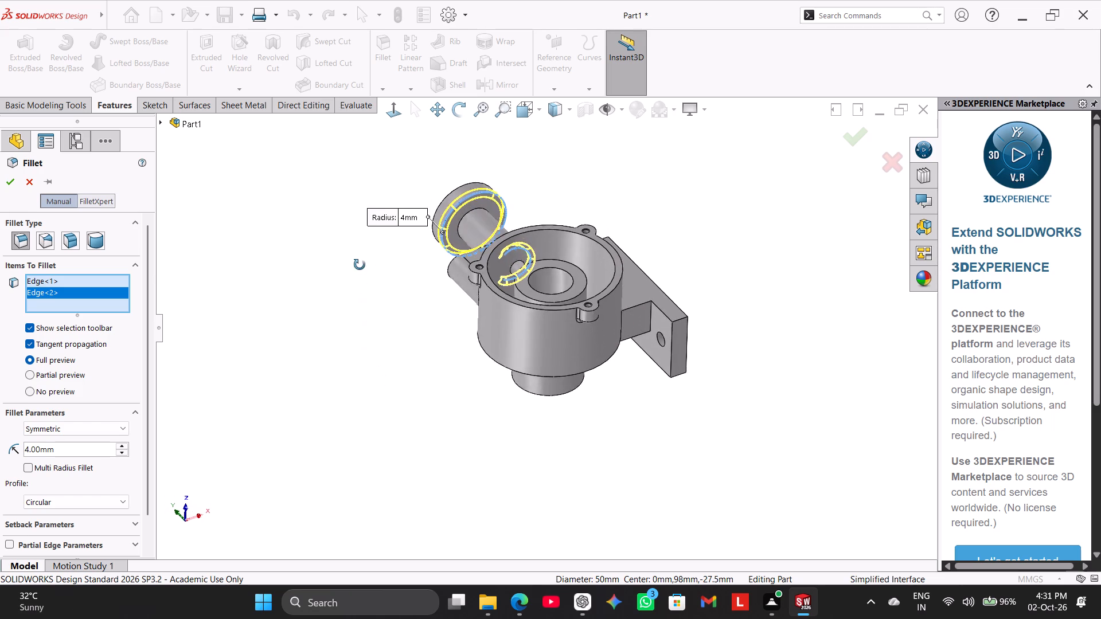
pyautogui.moveTo(360, 265); pyautogui.dragTo(360, 264, button='middle')
pyautogui.moveTo(749, 284); pyautogui.dragTo(723, 412, button='middle')
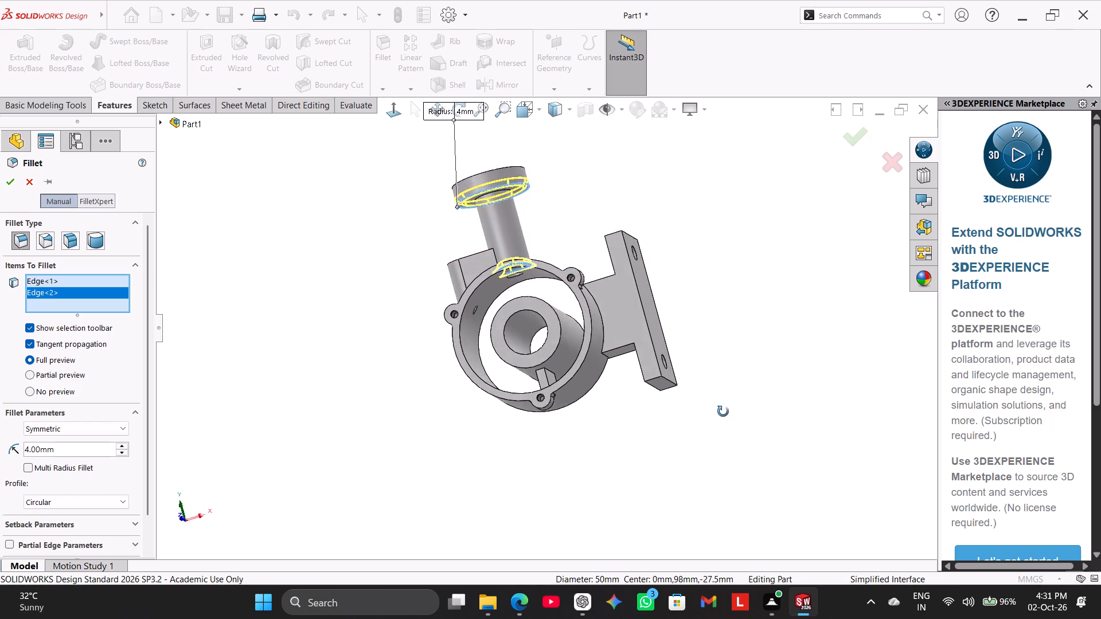
pyautogui.moveTo(723, 412); pyautogui.dragTo(724, 442, button='middle')
pyautogui.moveTo(787, 237); pyautogui.dragTo(817, 295, button='middle')
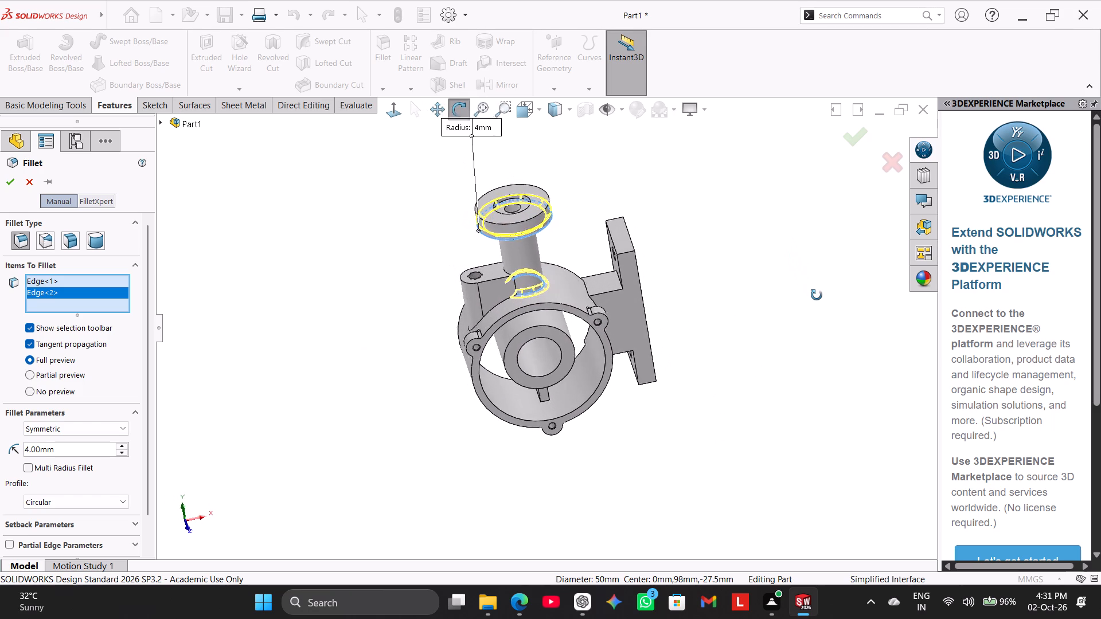
pyautogui.moveTo(817, 295); pyautogui.dragTo(822, 281, button='middle')
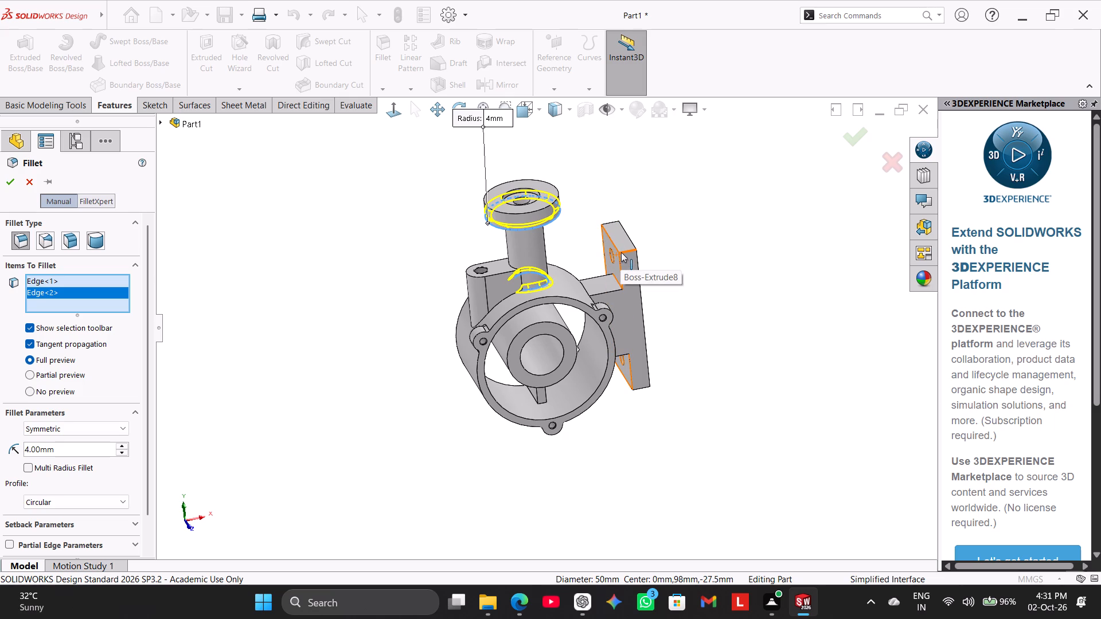
pyautogui.scroll(-2, 639, 248)
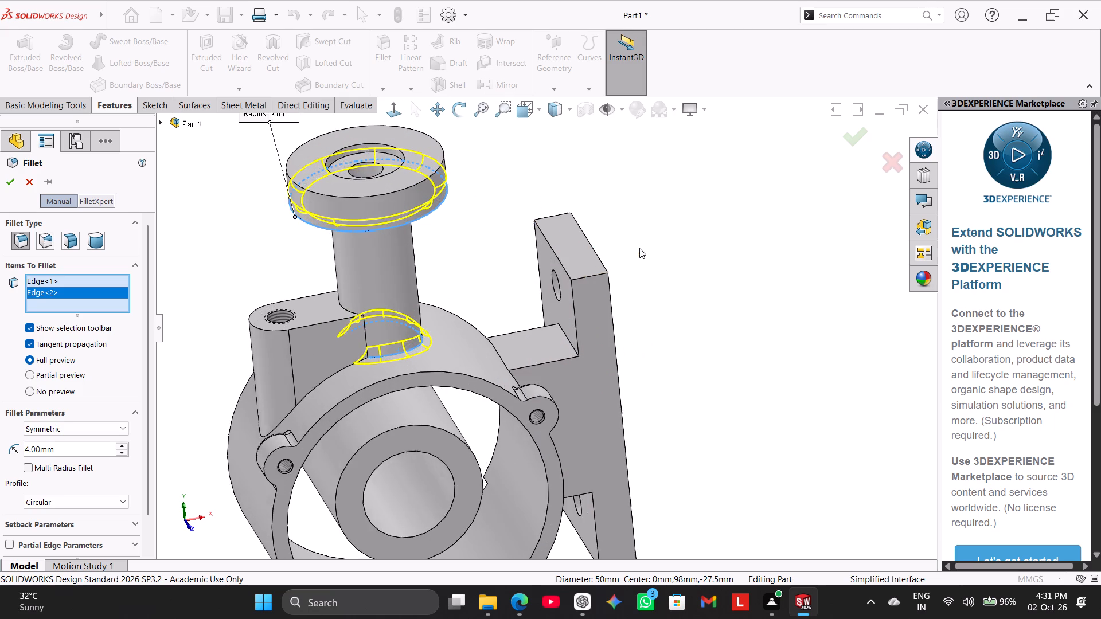
pyautogui.scroll(-3, 639, 248)
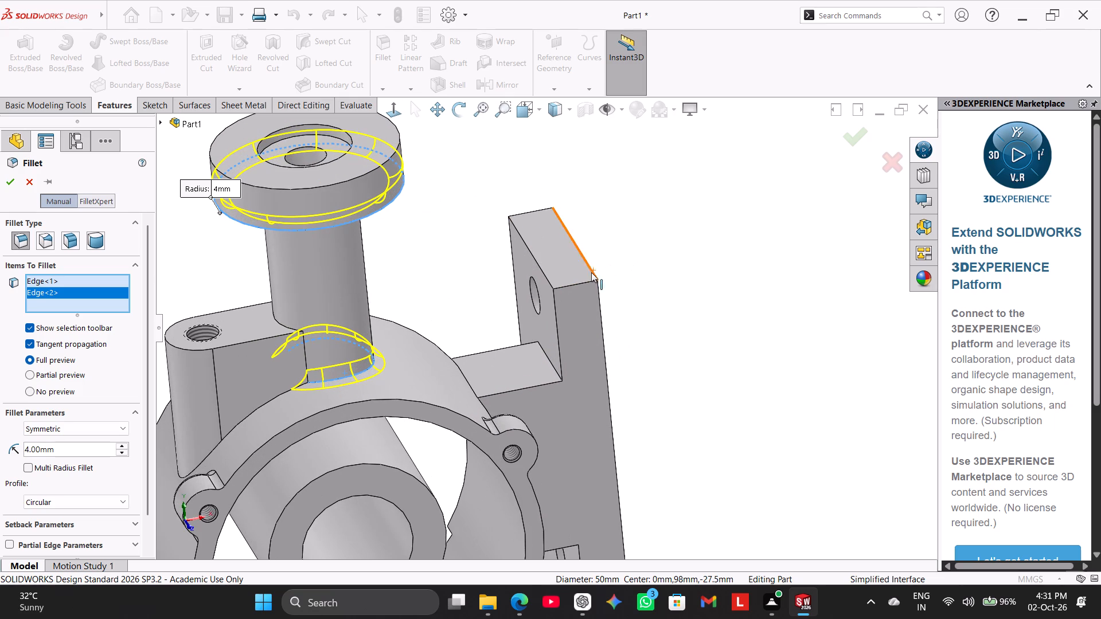
pyautogui.click(554, 299)
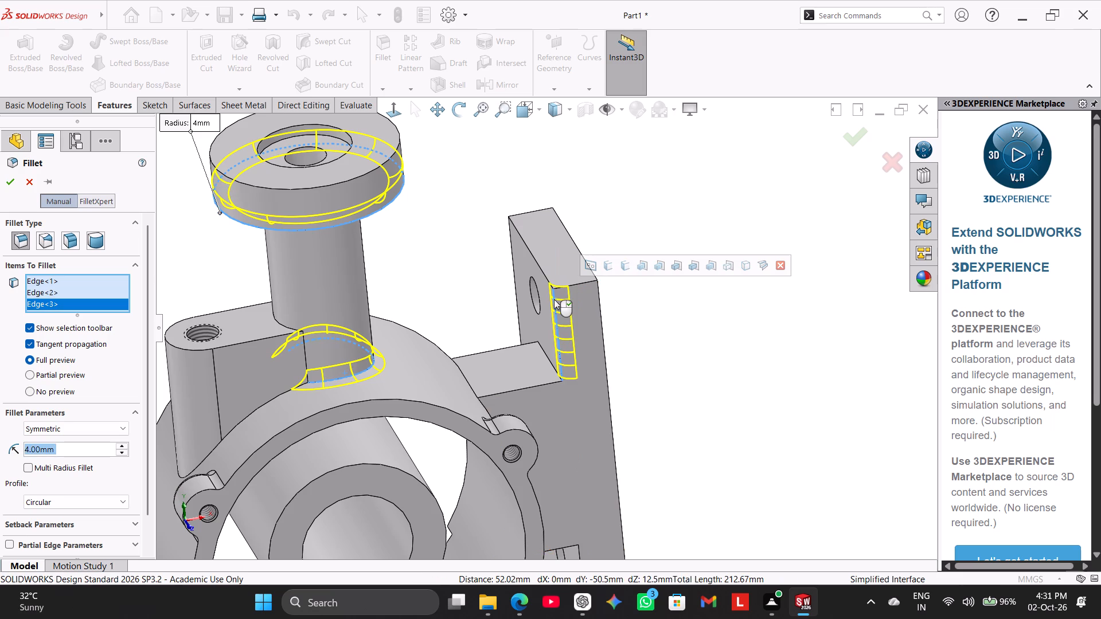
pyautogui.click(546, 276)
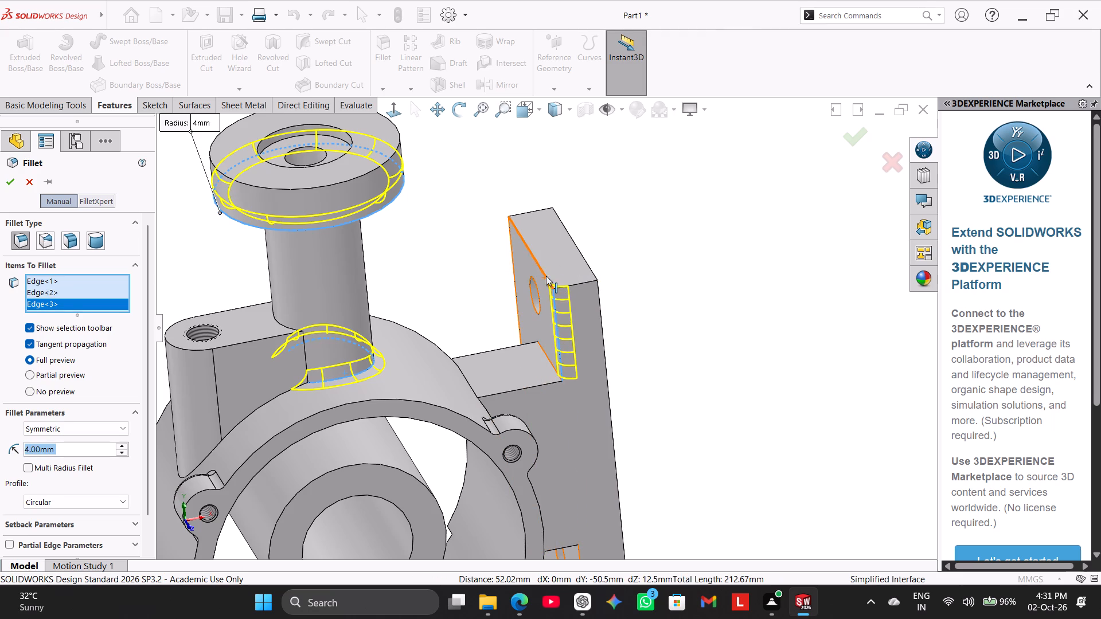
pyautogui.moveTo(601, 329); pyautogui.dragTo(587, 263, button='middle')
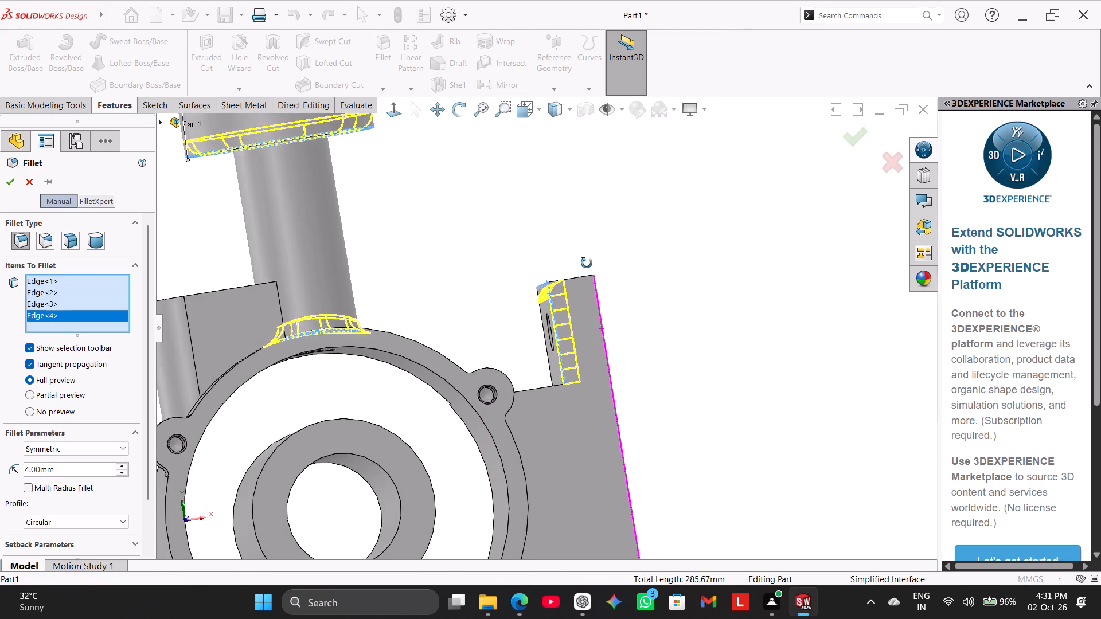
pyautogui.moveTo(587, 263); pyautogui.dragTo(587, 258, button='middle')
pyautogui.scroll(1, 635, 301)
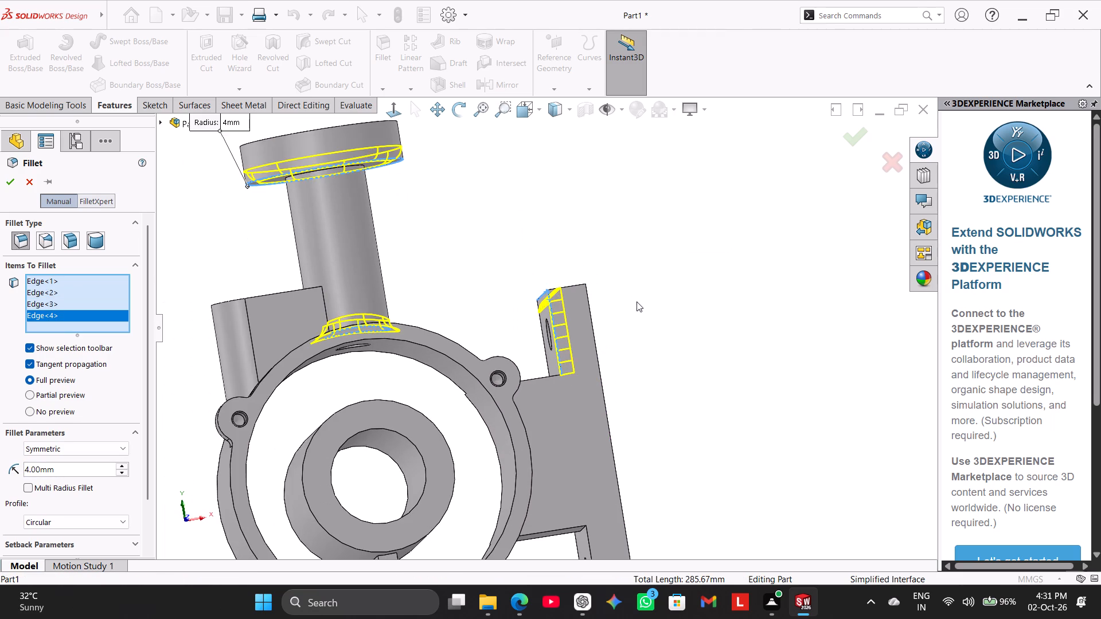
pyautogui.scroll(2, 632, 293)
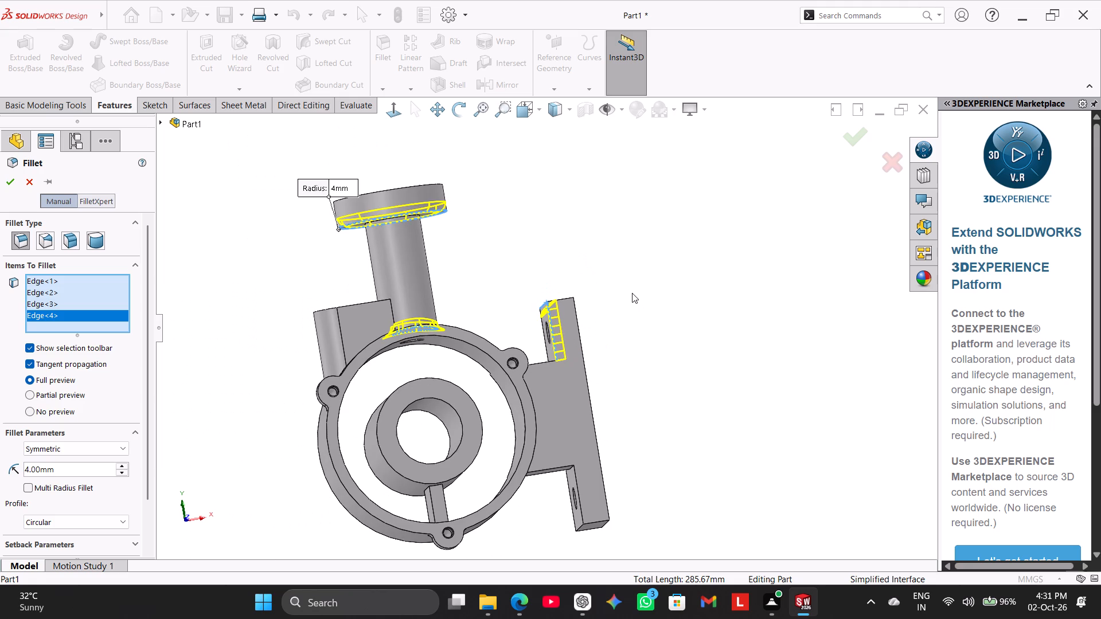
pyautogui.click(577, 485)
# Add the mounting plate's other end edge together with its four loop-connected edges to the fillet selection.
pyautogui.moveTo(534, 528); pyautogui.dragTo(600, 413, button='middle')
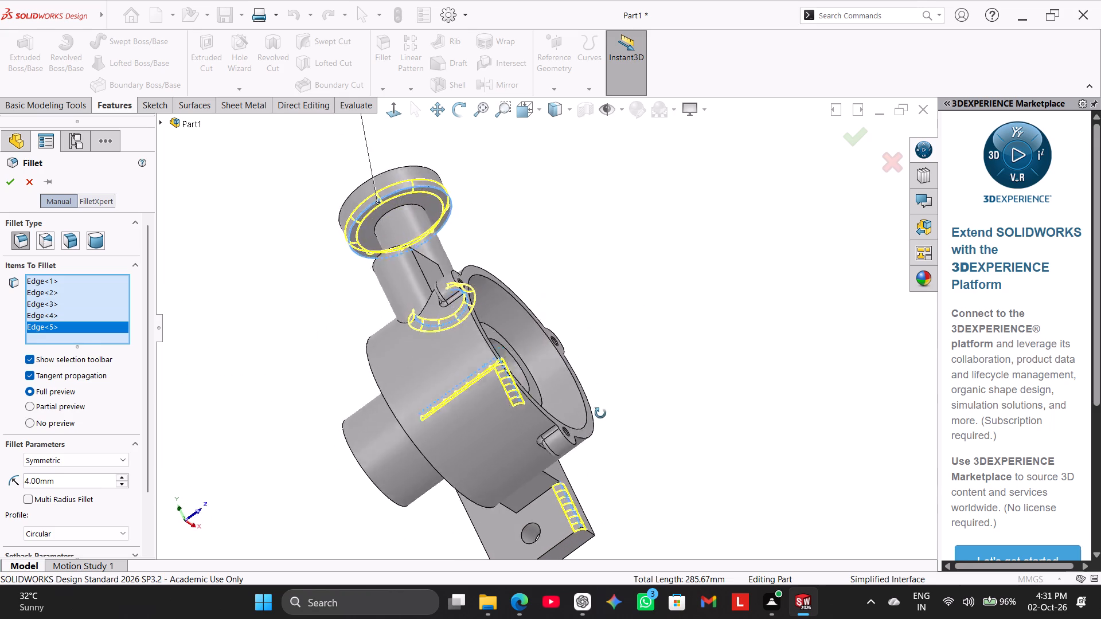
pyautogui.moveTo(600, 413); pyautogui.dragTo(616, 365, button='middle')
pyautogui.scroll(2, 618, 496)
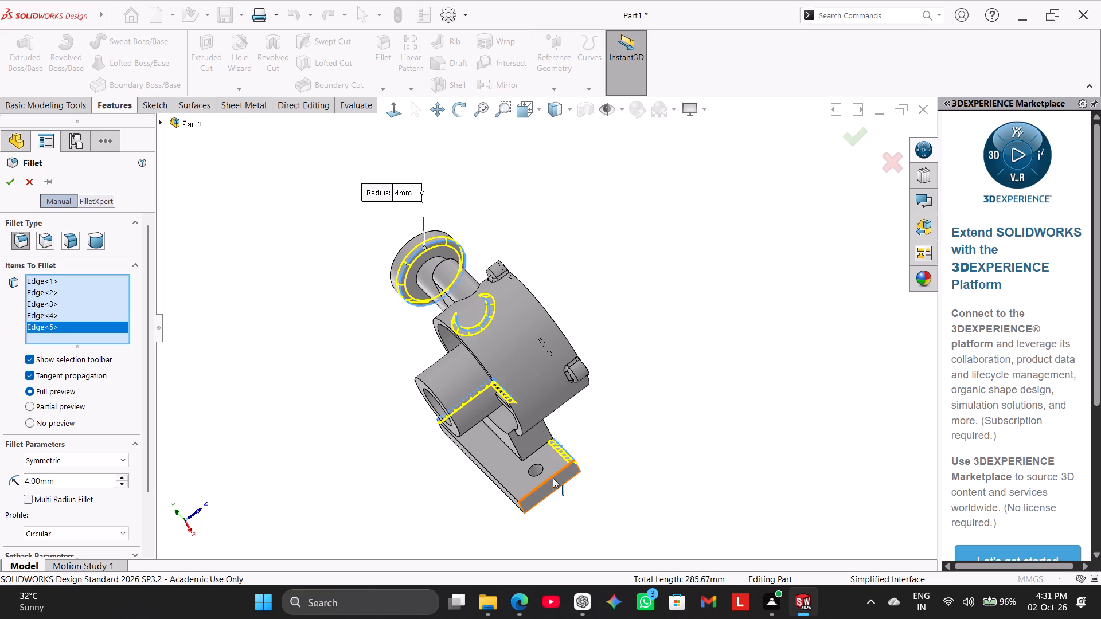
pyautogui.click(553, 478)
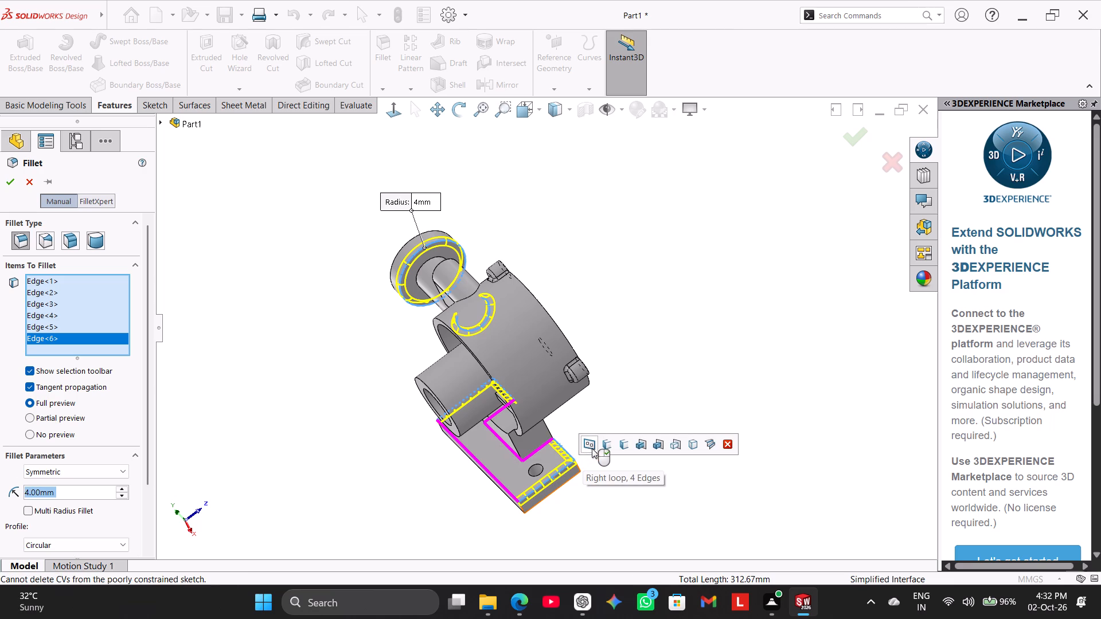
pyautogui.click(592, 448)
# Add the two bracket arm edges running between the cylindrical body and the mounting plate to the fillet selection.
pyautogui.moveTo(656, 375); pyautogui.dragTo(588, 428, button='middle')
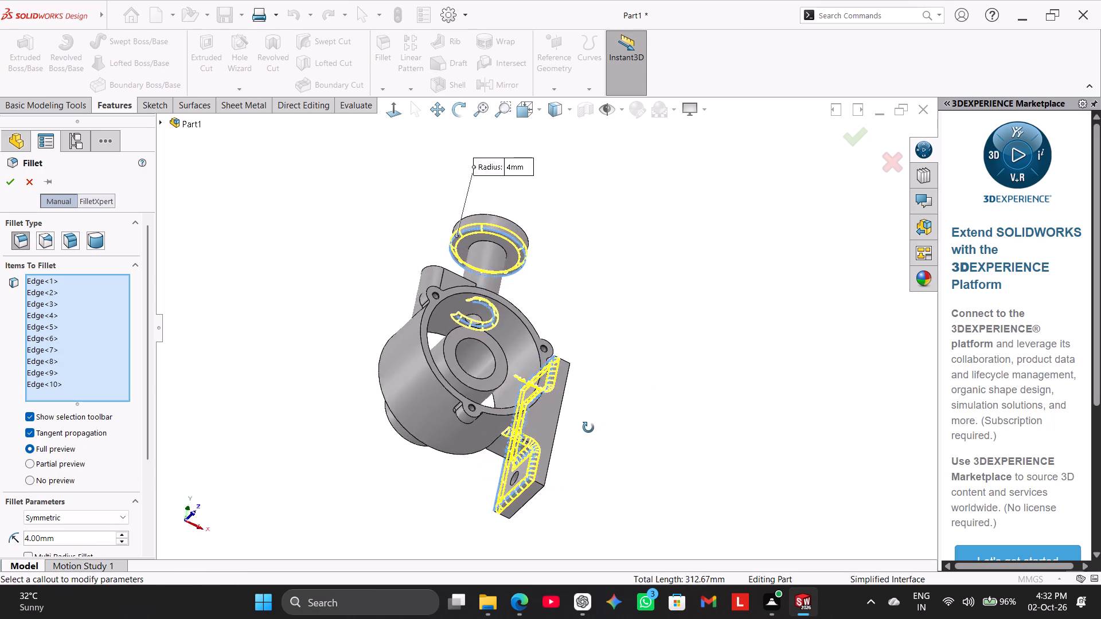
pyautogui.moveTo(588, 428); pyautogui.dragTo(560, 452, button='middle')
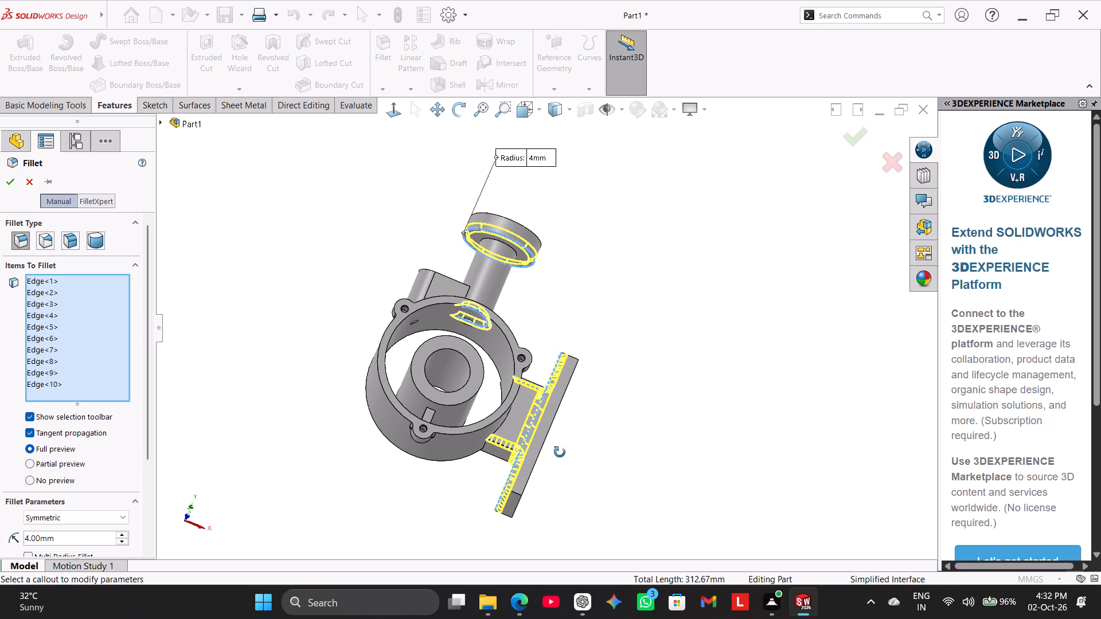
pyautogui.moveTo(560, 452); pyautogui.dragTo(494, 518, button='middle')
pyautogui.moveTo(628, 442); pyautogui.dragTo(623, 445, button='middle')
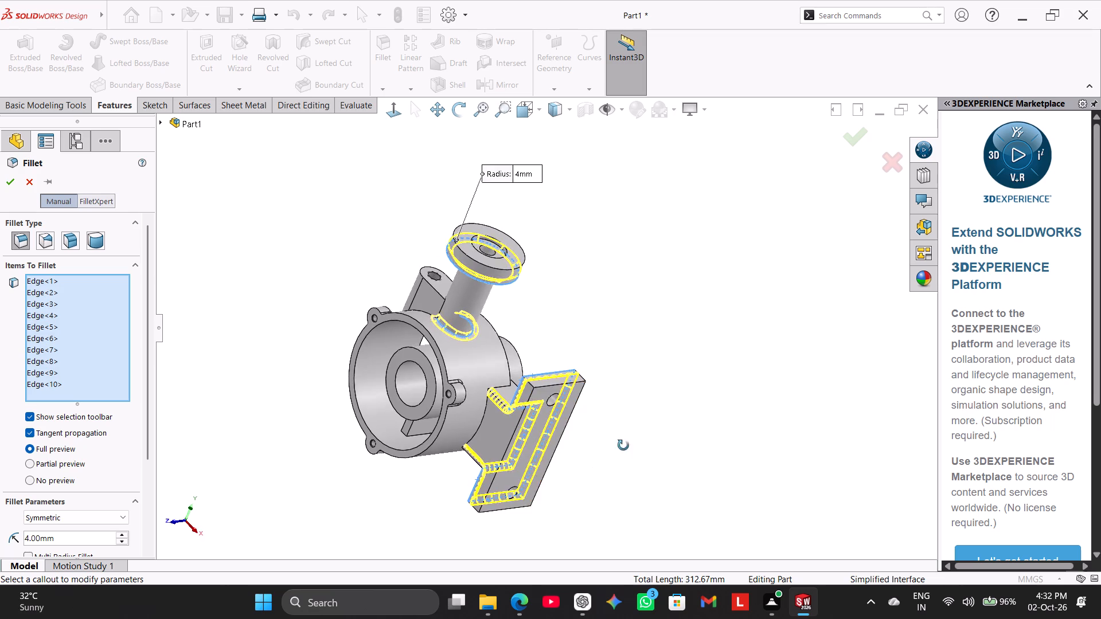
pyautogui.moveTo(623, 445); pyautogui.dragTo(445, 523, button='middle')
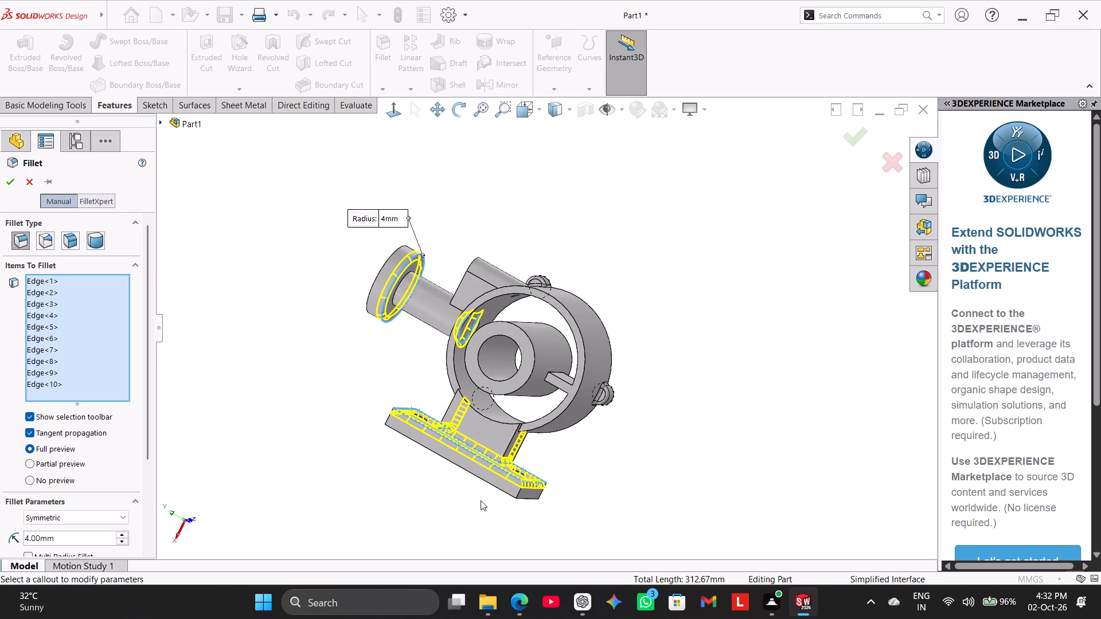
pyautogui.click(510, 443)
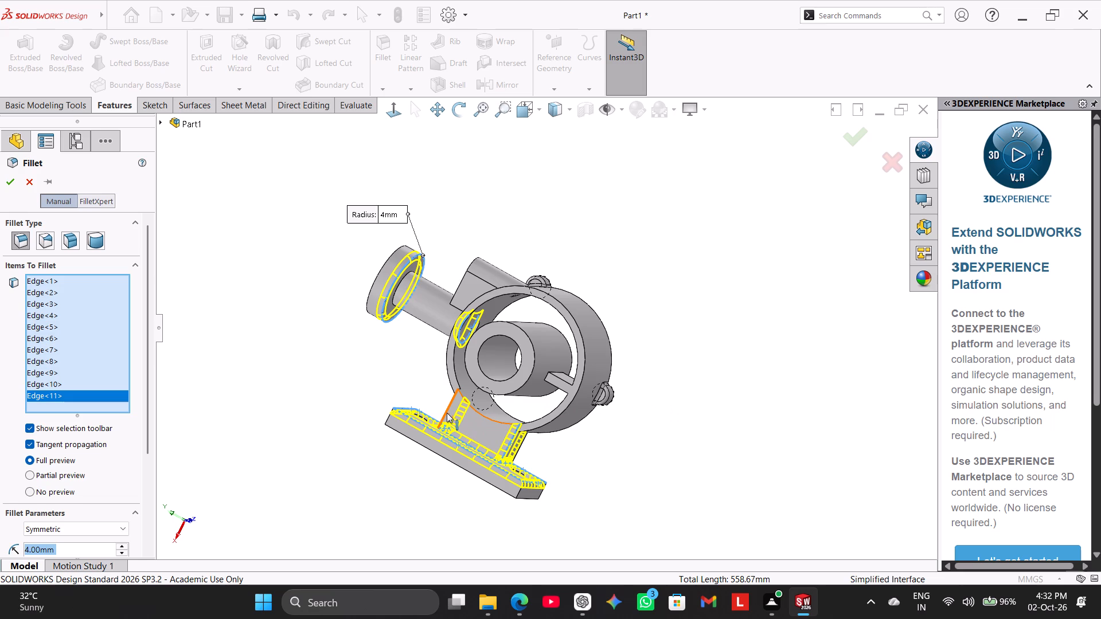
pyautogui.click(447, 413)
# Create the 4 mm fillet on the twelve selected flange, neck, mounting plate and bracket edges.
pyautogui.moveTo(353, 440); pyautogui.dragTo(489, 489, button='middle')
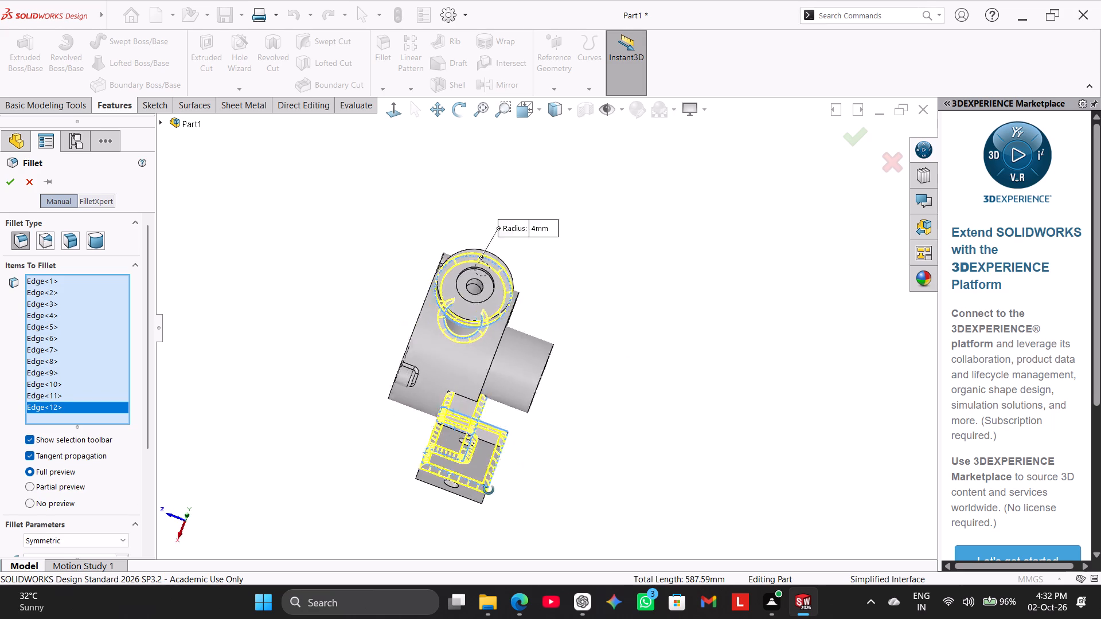
pyautogui.moveTo(489, 489); pyautogui.dragTo(555, 469, button='middle')
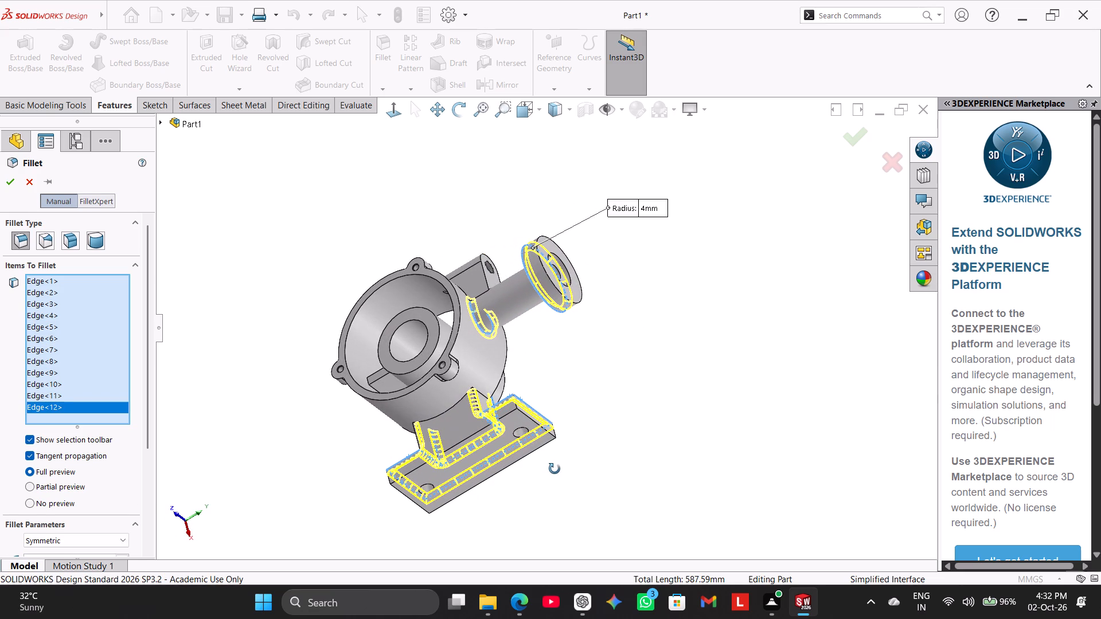
pyautogui.moveTo(555, 469); pyautogui.dragTo(589, 465, button='middle')
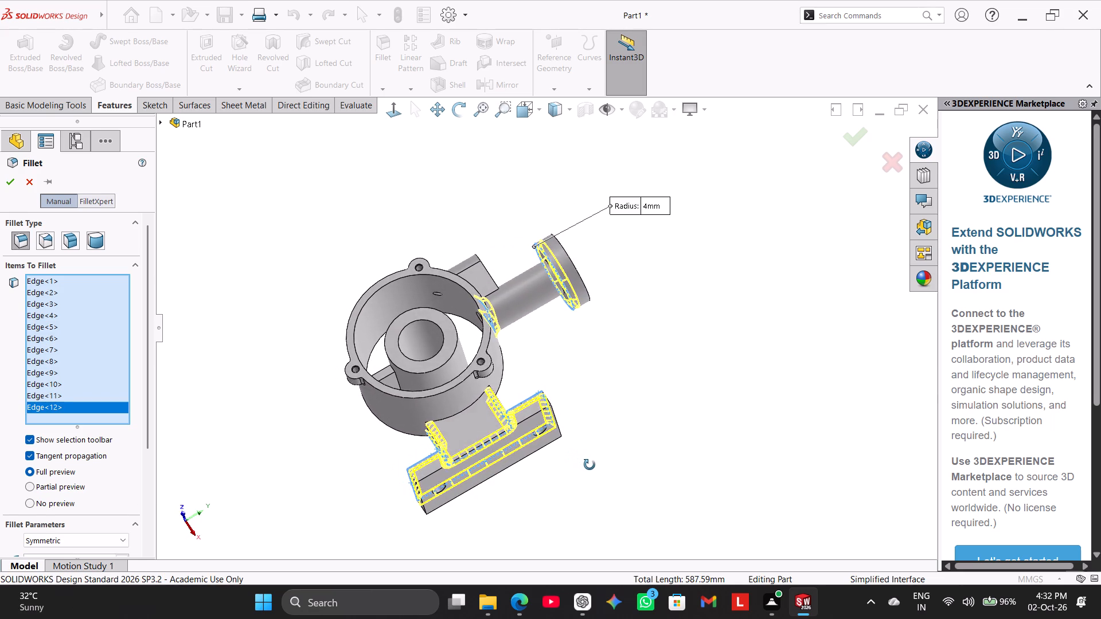
pyautogui.moveTo(589, 465); pyautogui.dragTo(600, 481, button='middle')
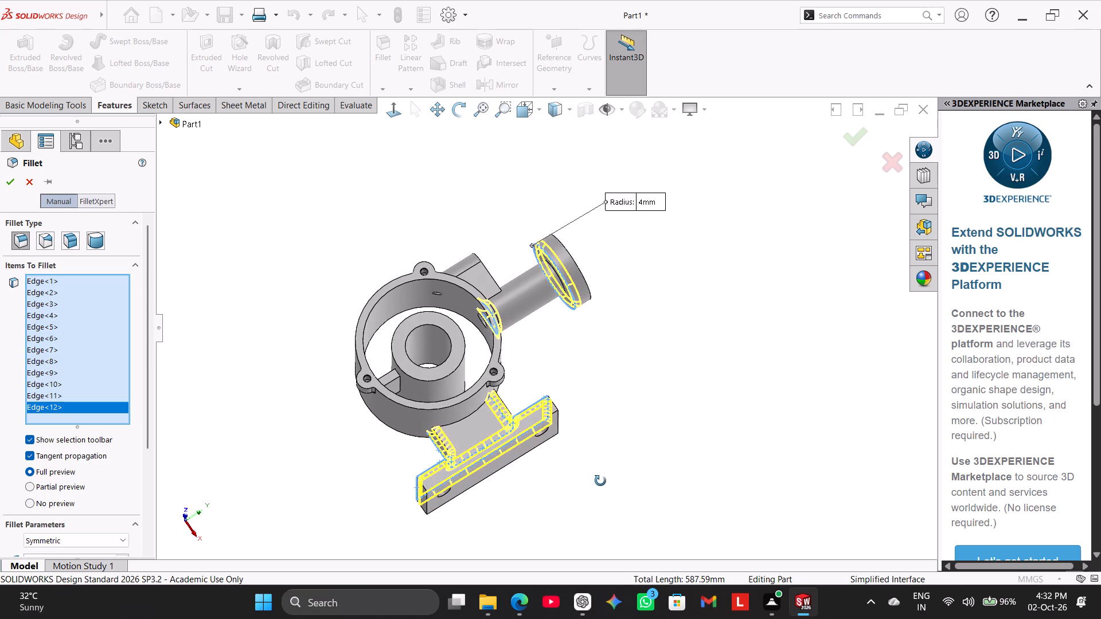
pyautogui.moveTo(600, 481); pyautogui.dragTo(577, 447, button='middle')
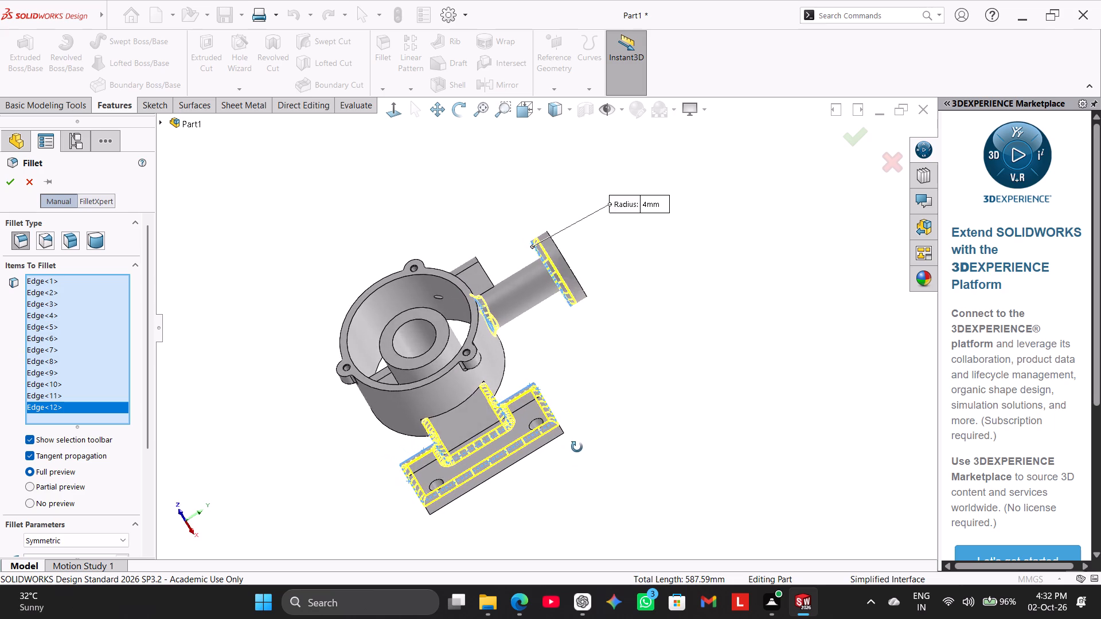
pyautogui.moveTo(577, 447); pyautogui.dragTo(592, 497, button='middle')
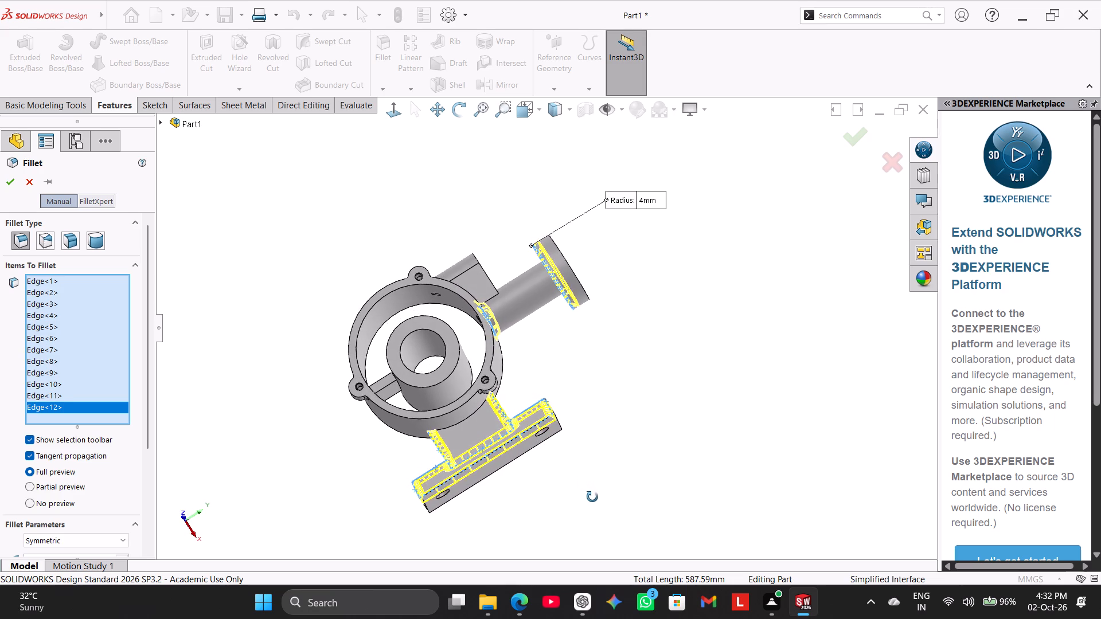
pyautogui.moveTo(592, 497); pyautogui.dragTo(594, 507, button='middle')
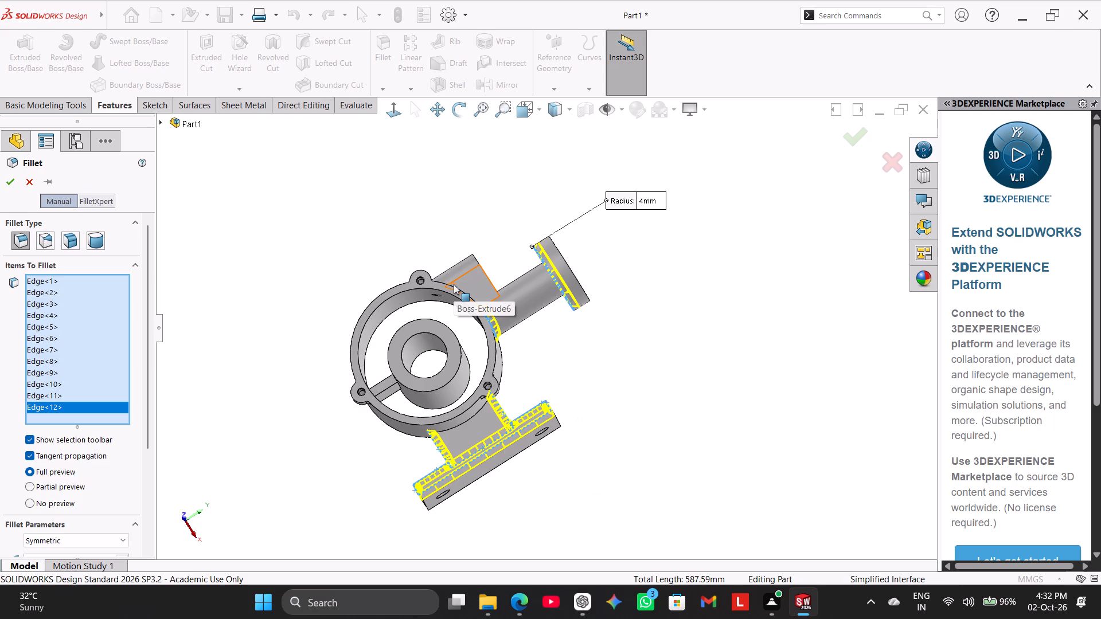
pyautogui.press('0')
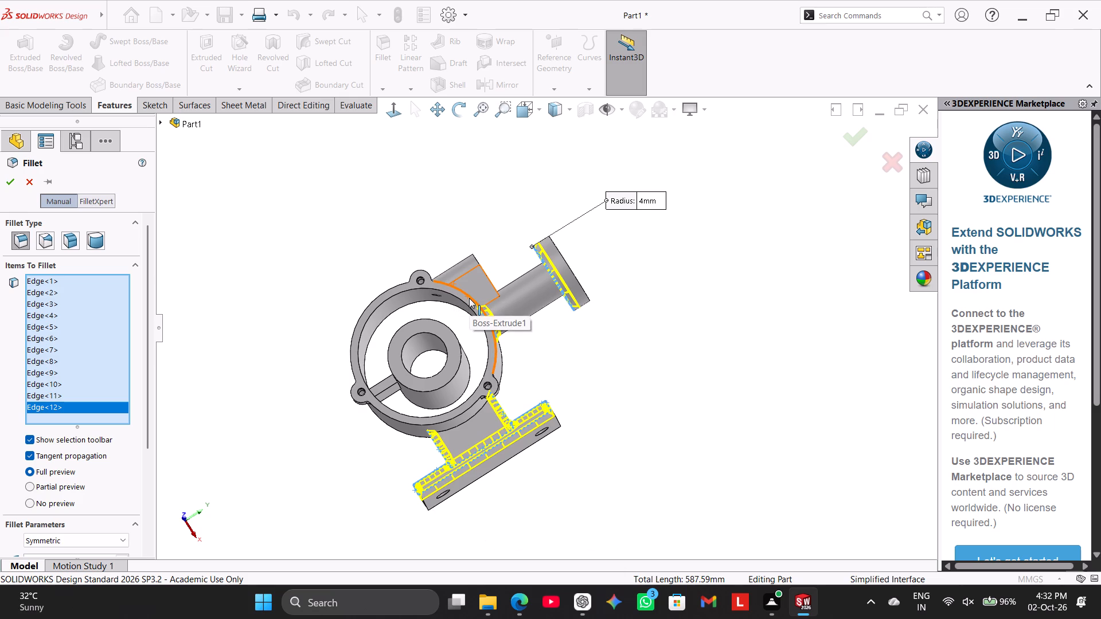
pyautogui.hotkey('ctrl', '1')
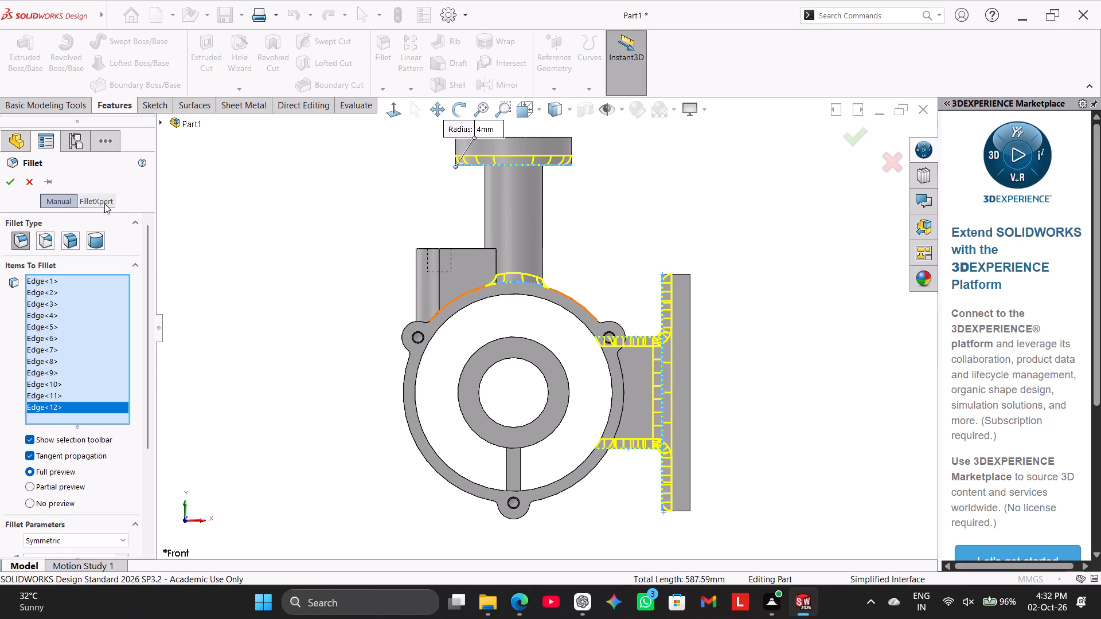
pyautogui.click(15, 181)
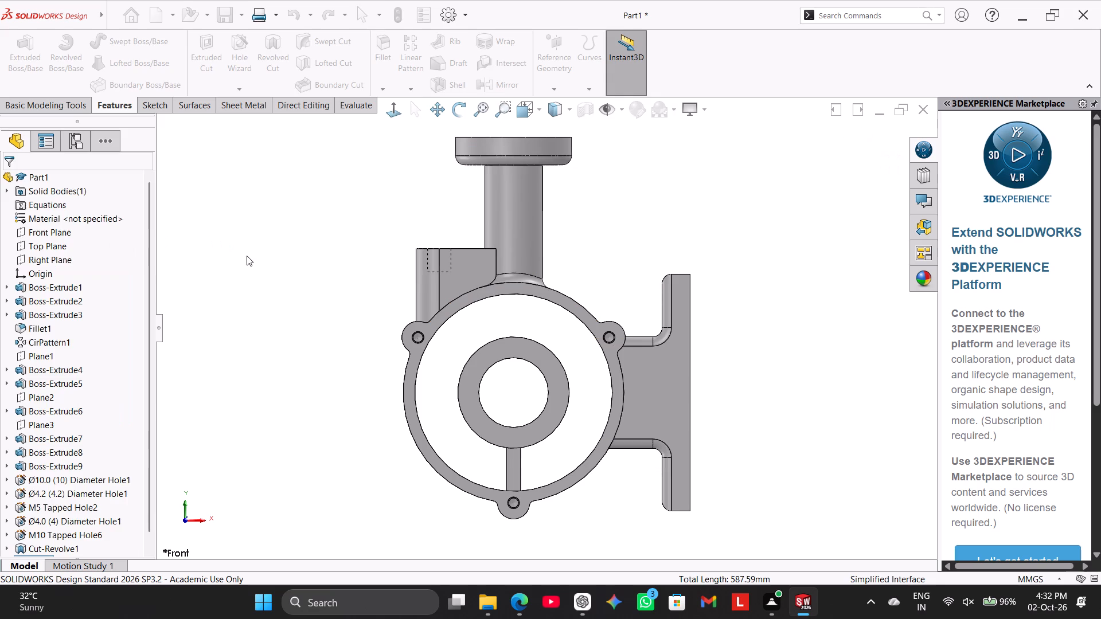
pyautogui.click(250, 258)
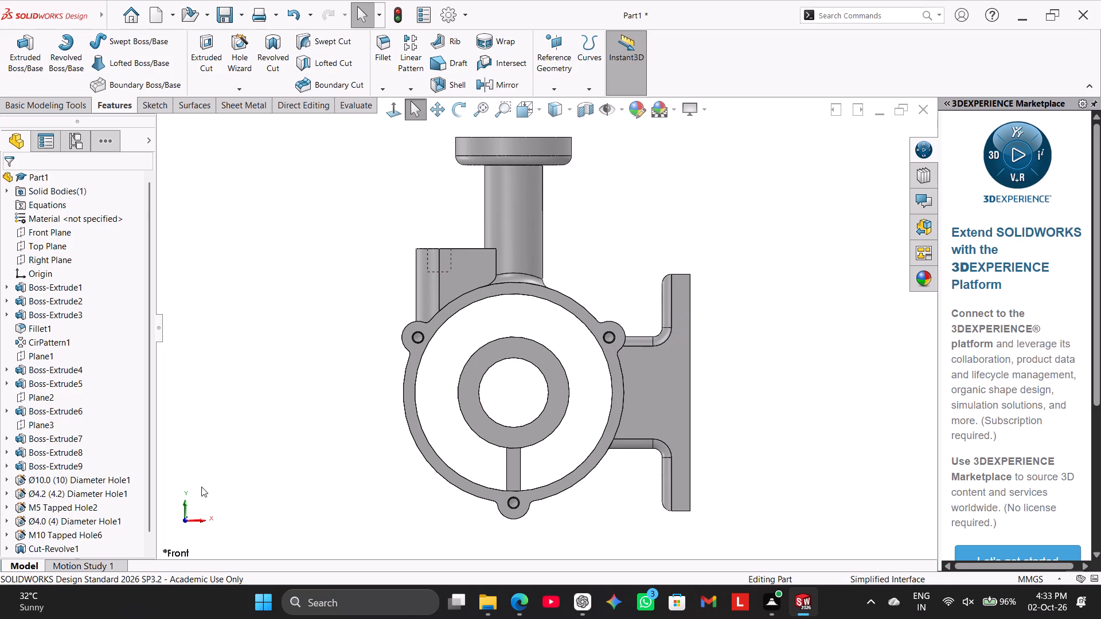
# Reopen the last 4 mm fillet, Fillet3, for editing and clear all of its selected edges.
pyautogui.moveTo(150, 461); pyautogui.dragTo(154, 557)
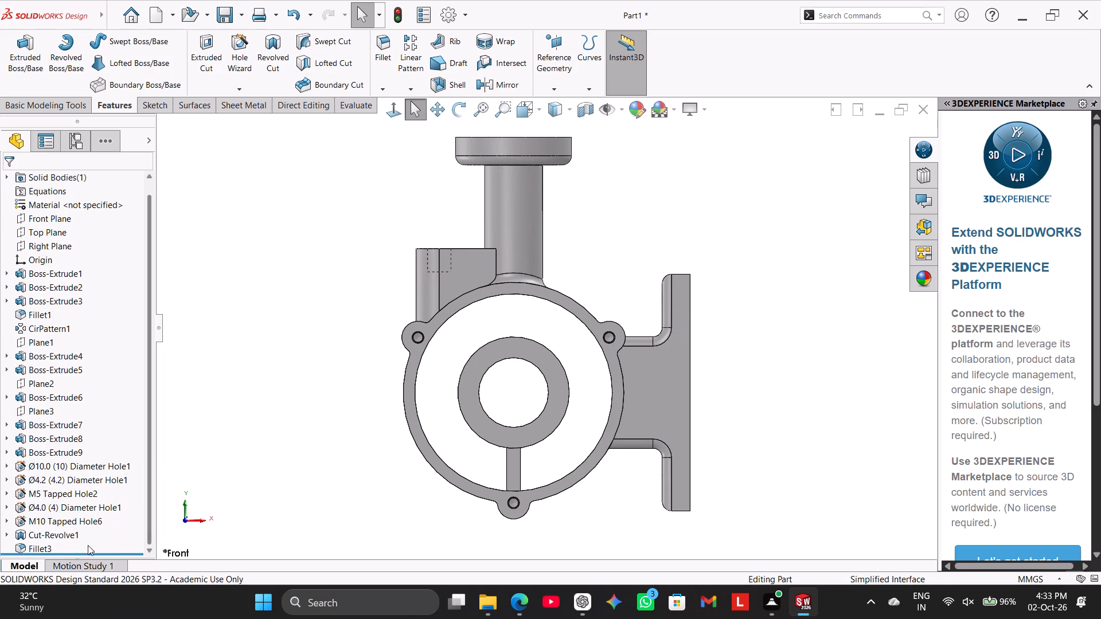
pyautogui.rightClick(42, 546)
pyautogui.click(63, 318)
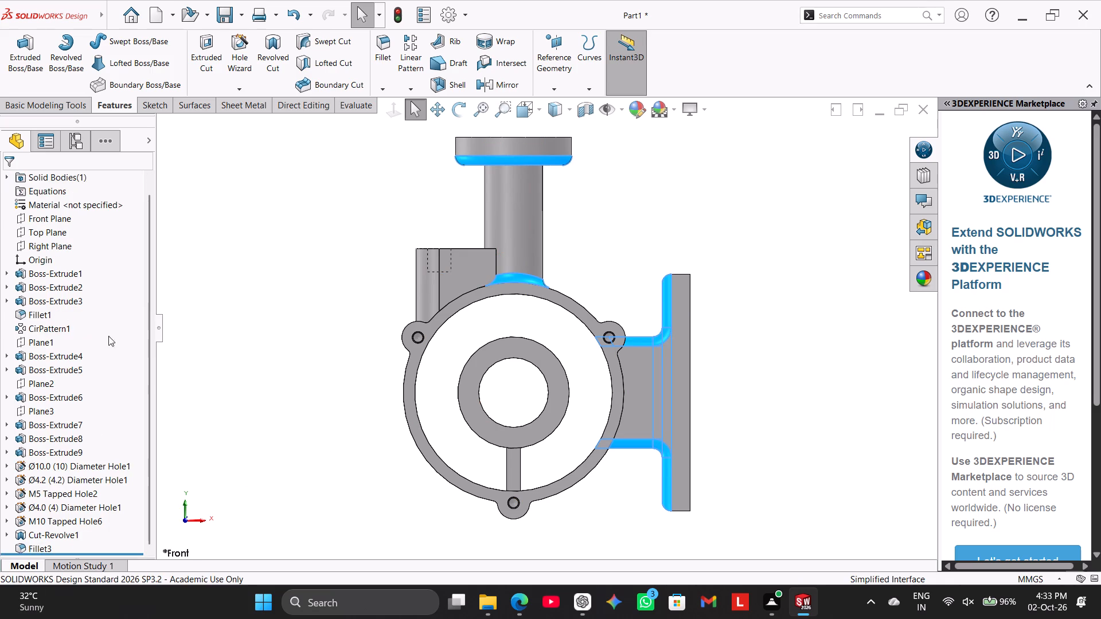
pyautogui.moveTo(671, 305); pyautogui.dragTo(694, 344, button='middle')
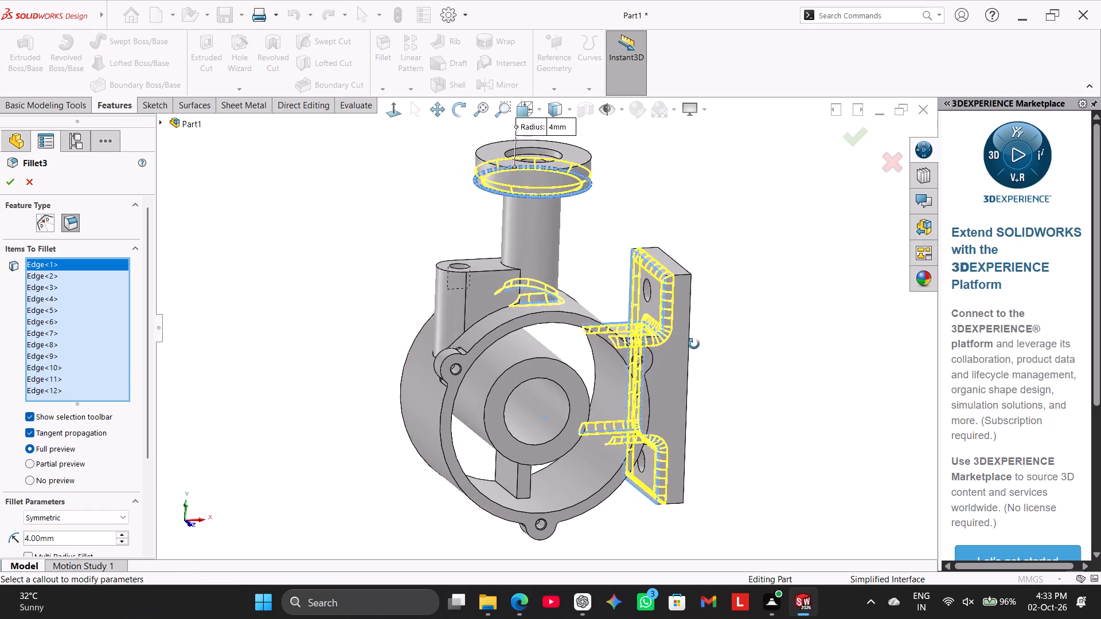
pyautogui.moveTo(694, 344); pyautogui.dragTo(691, 348, button='middle')
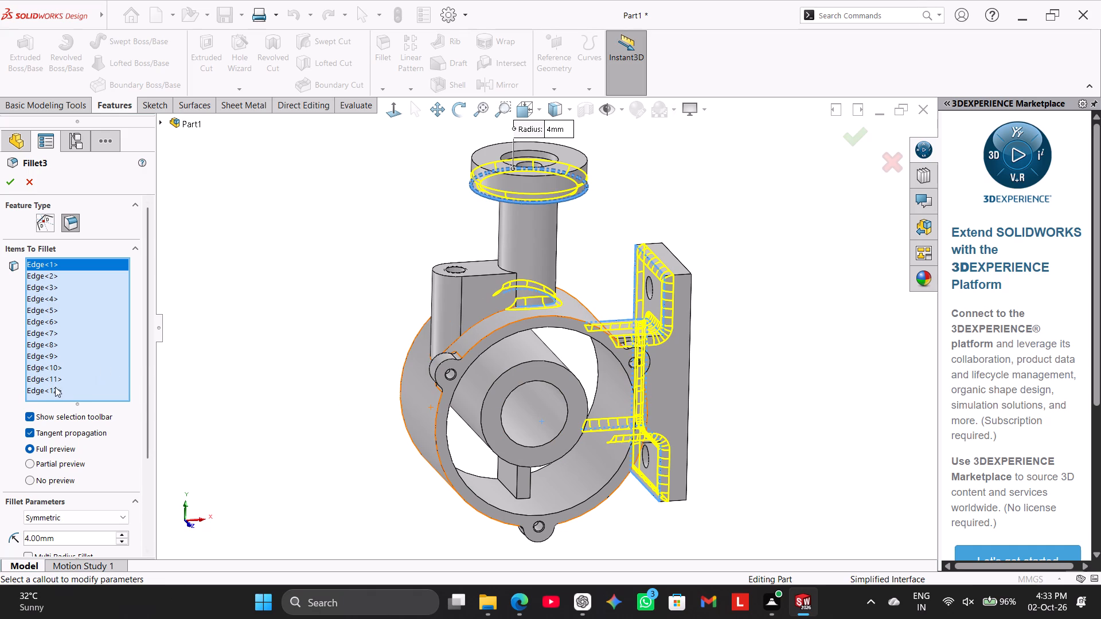
pyautogui.rightClick(85, 328)
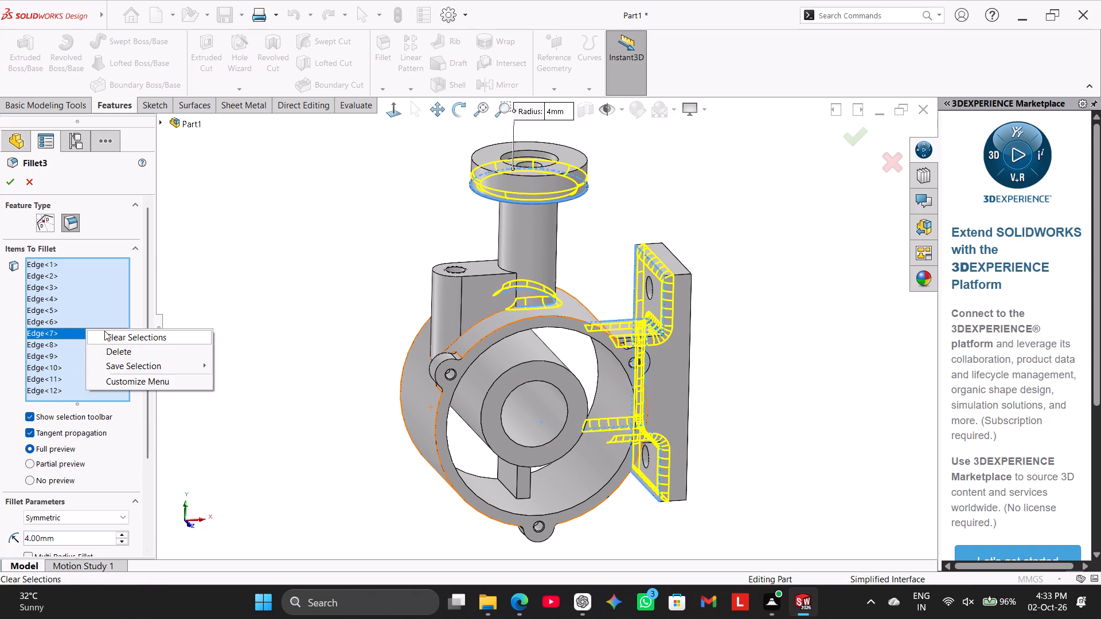
pyautogui.click(113, 338)
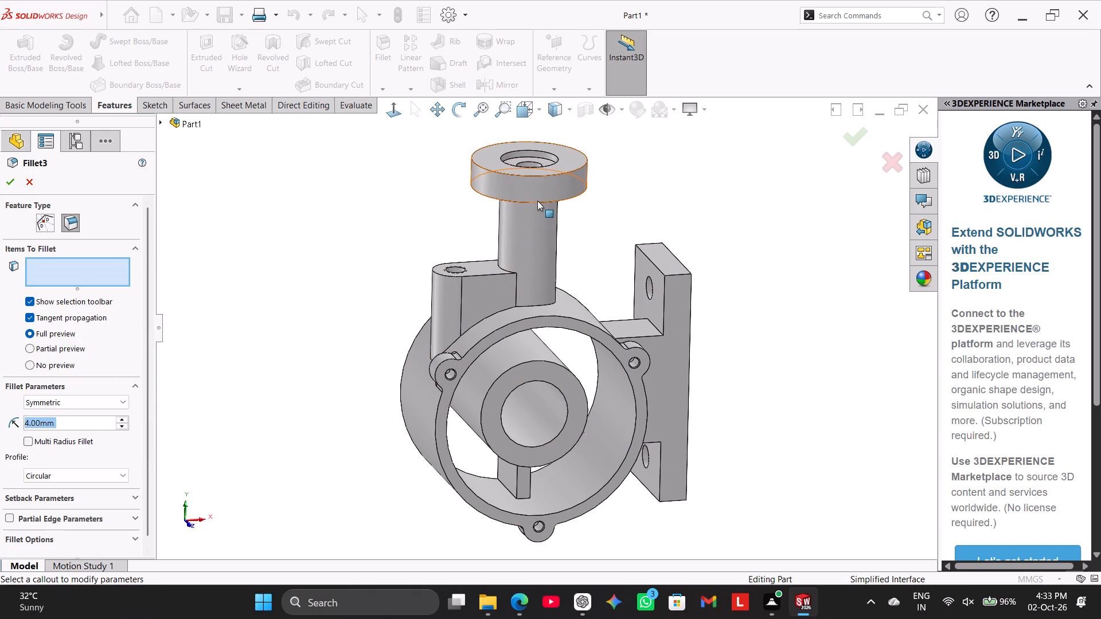
# Select the top flange's lower outer edge and the neck's base edge on the cylindrical body for the 4 mm fillet.
pyautogui.click(537, 203)
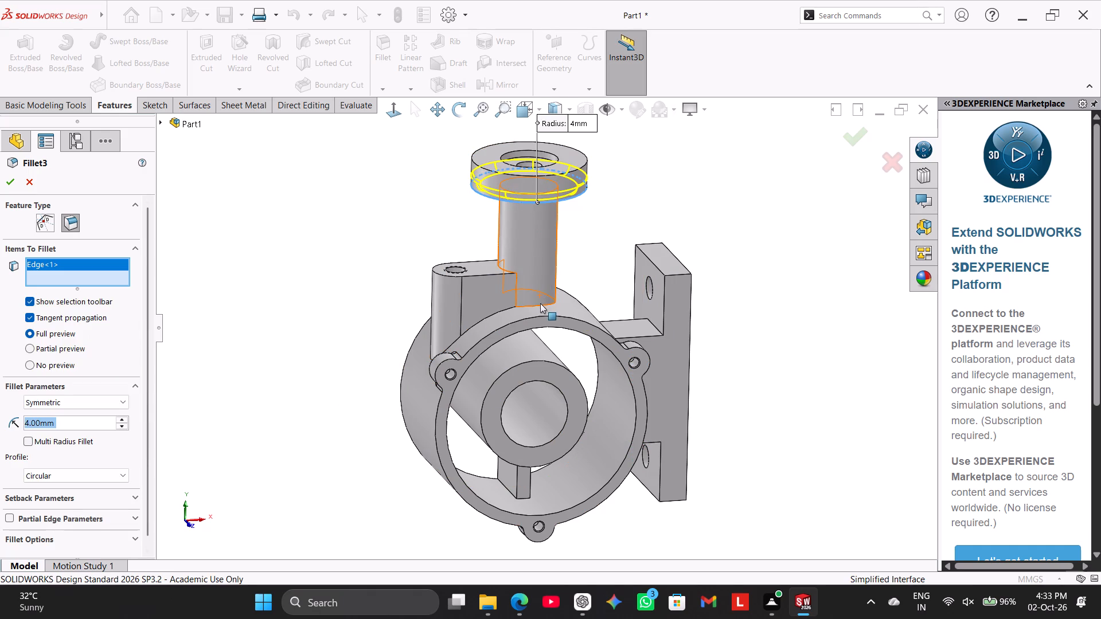
pyautogui.click(540, 303)
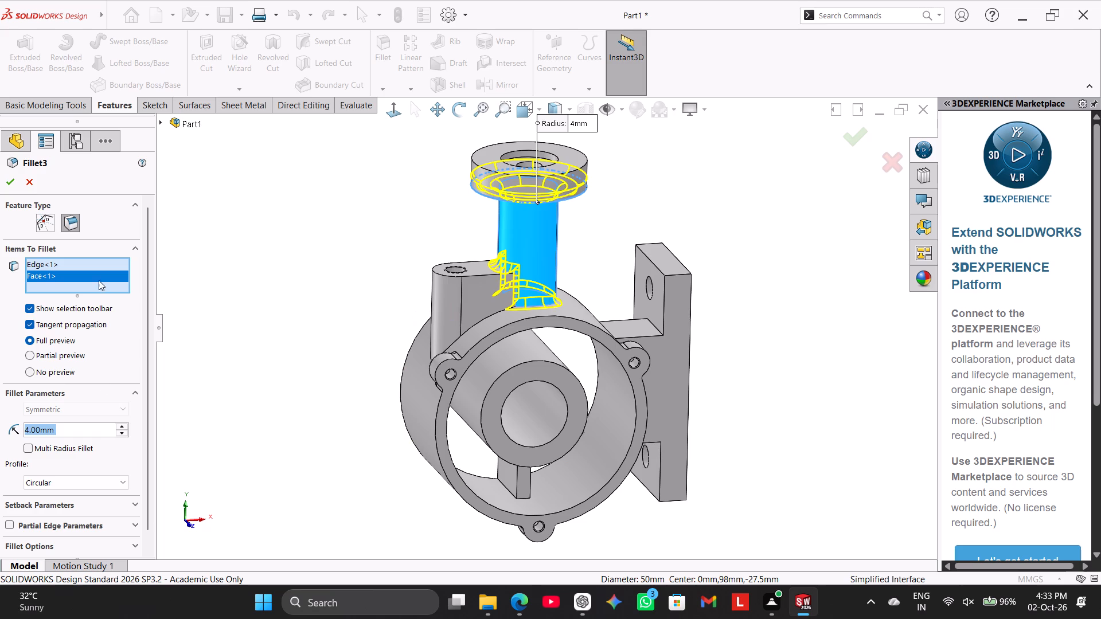
pyautogui.rightClick(96, 272)
pyautogui.click(126, 290)
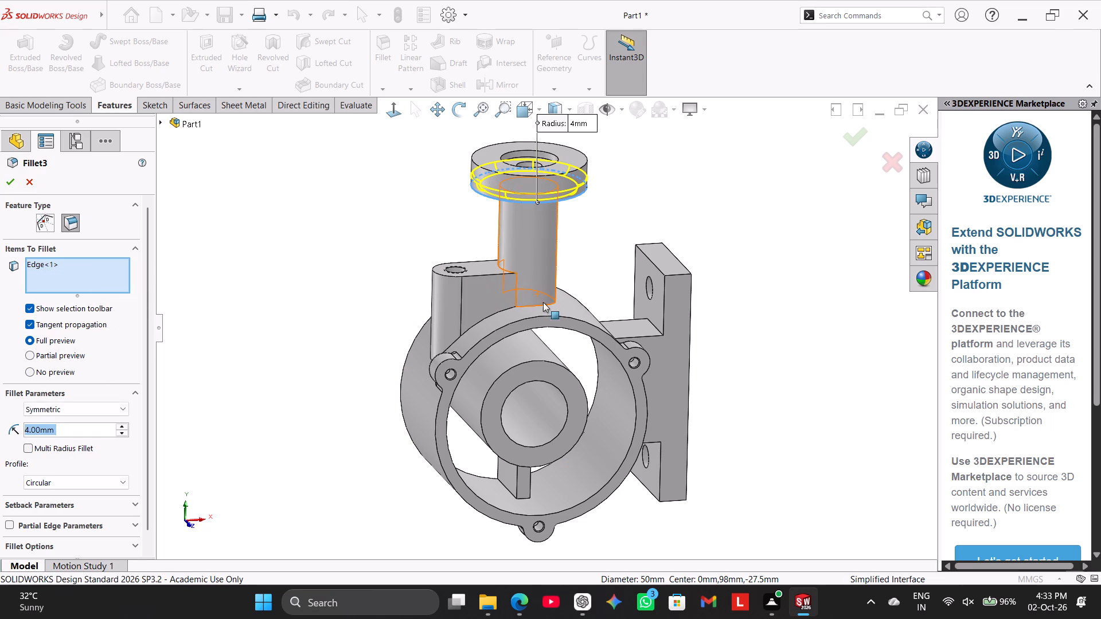
pyautogui.click(545, 305)
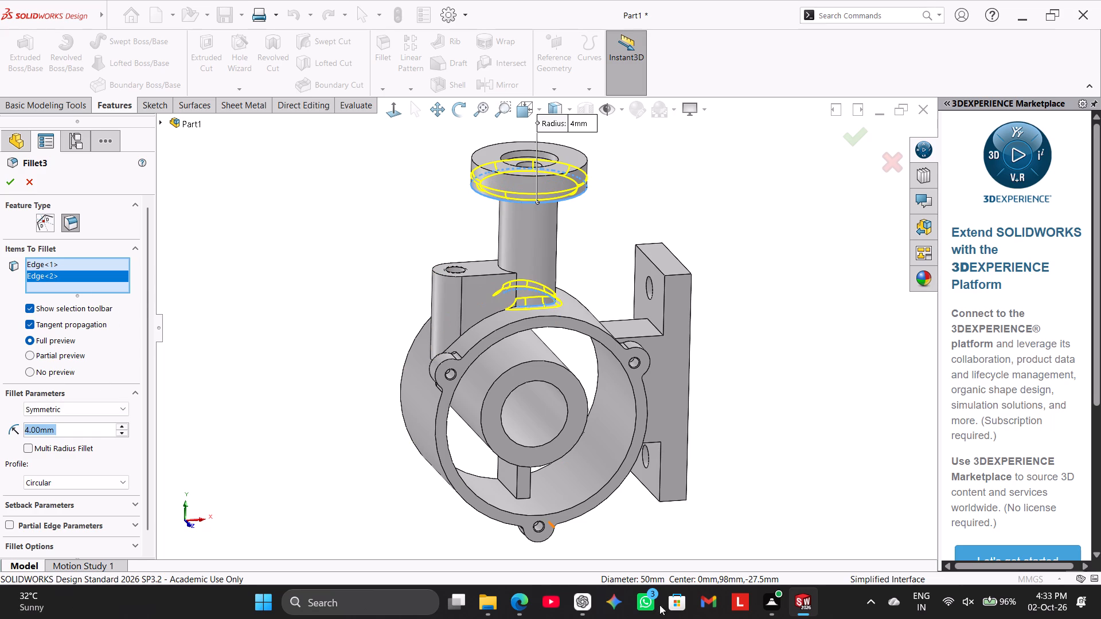
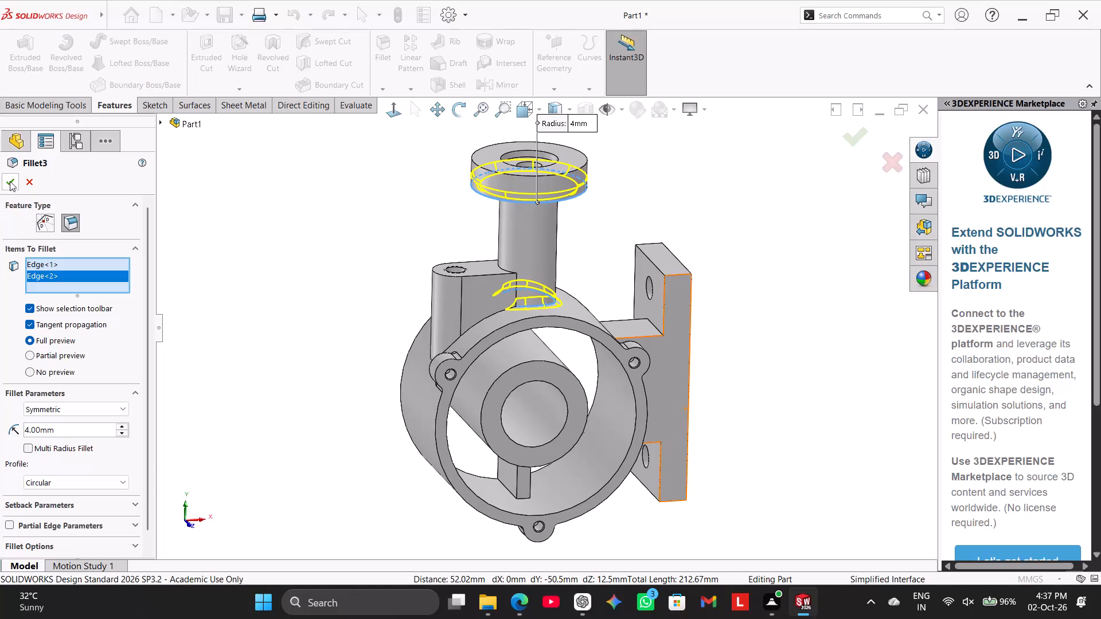
# Apply the edited 4 mm fillet to the two selected flange and neck base edges.
pyautogui.click(10, 181)
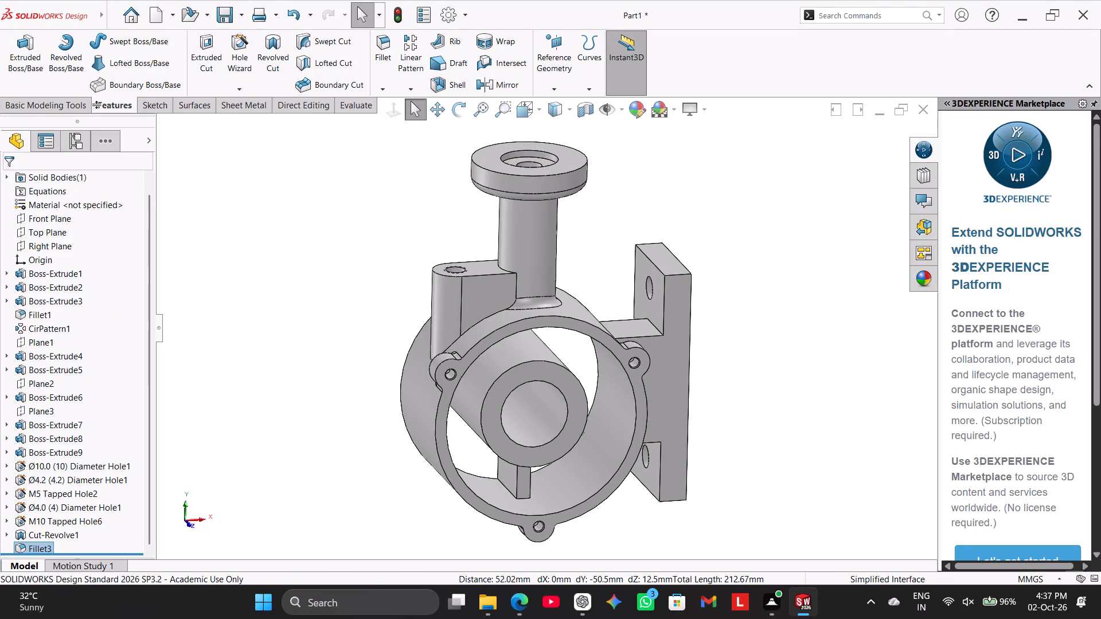
# Save the part as Flanged Pump Housing in the Internship Works folder, keeping the SOLIDWORKS Part file type.
pyautogui.click(229, 13)
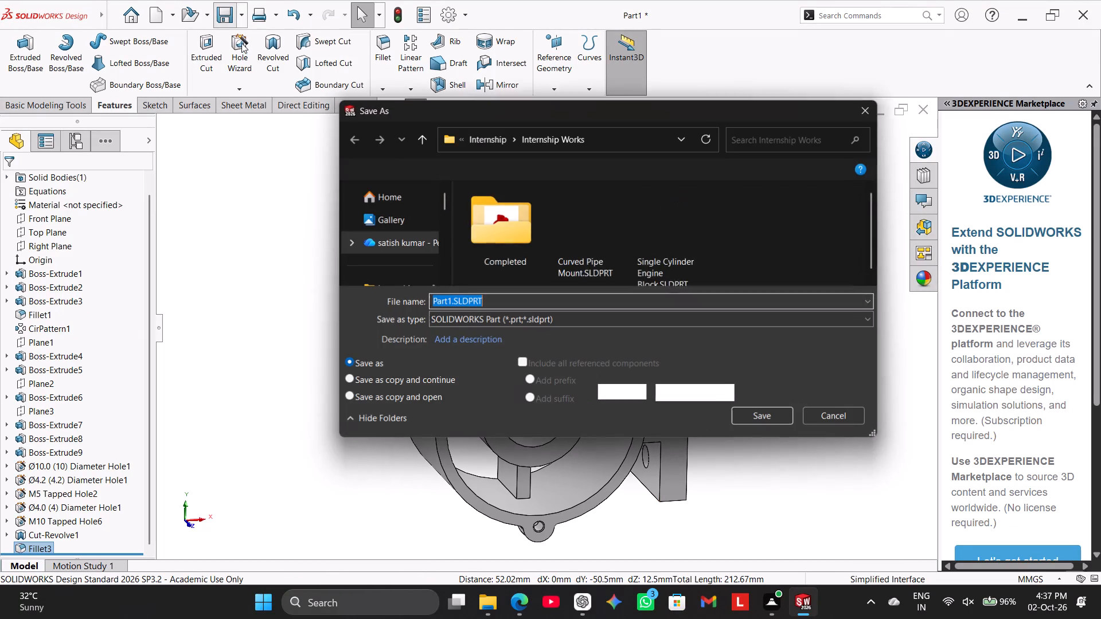
pyautogui.hotkey('ctrl', 'v')
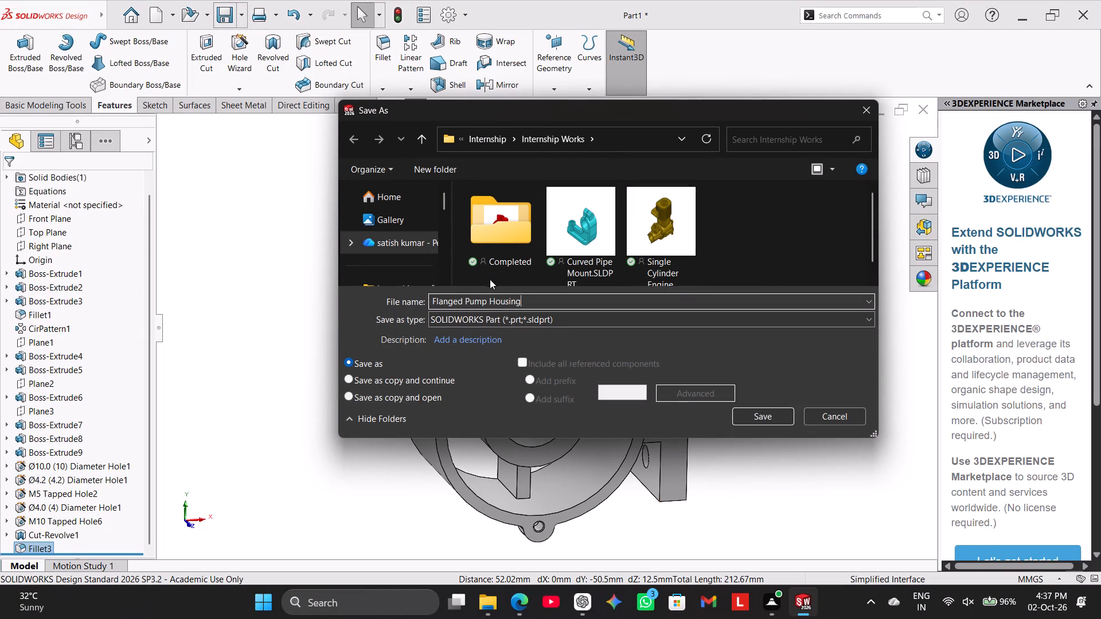
pyautogui.click(760, 414)
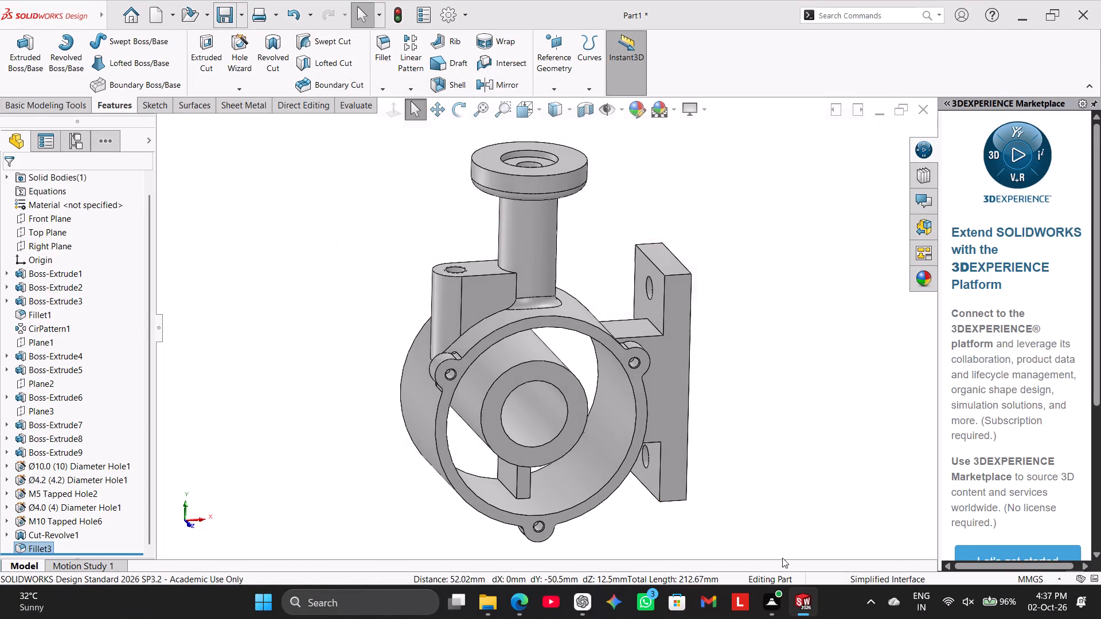
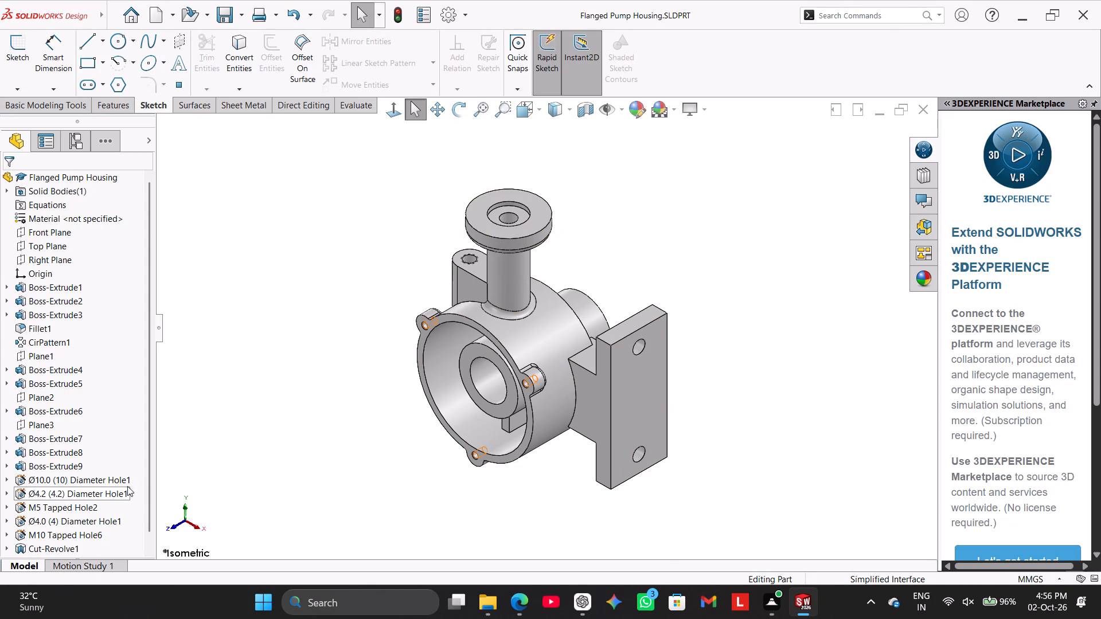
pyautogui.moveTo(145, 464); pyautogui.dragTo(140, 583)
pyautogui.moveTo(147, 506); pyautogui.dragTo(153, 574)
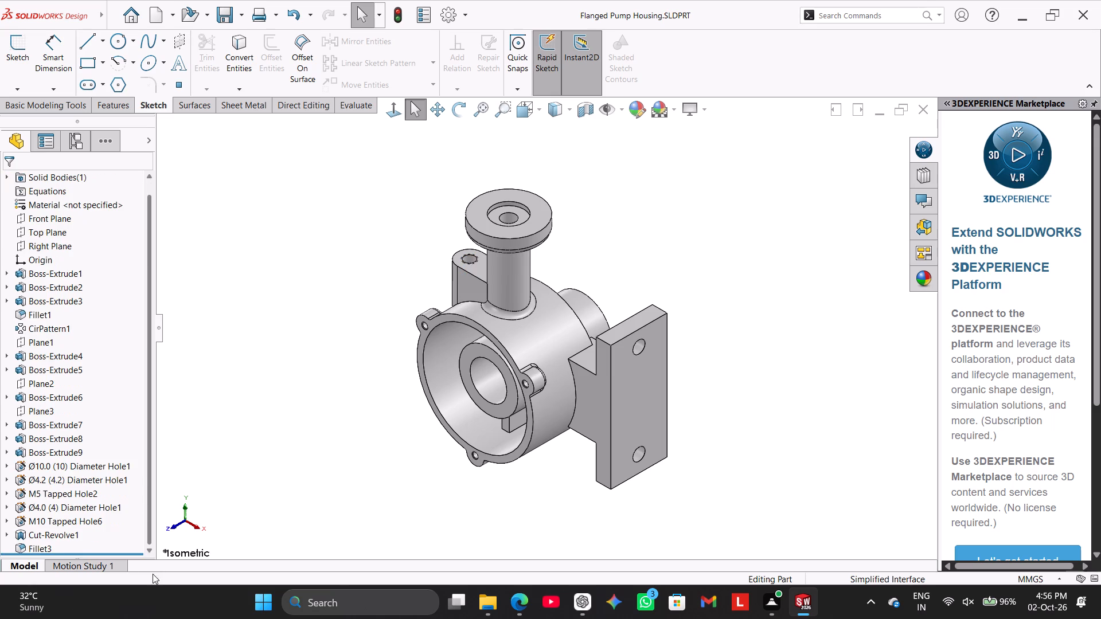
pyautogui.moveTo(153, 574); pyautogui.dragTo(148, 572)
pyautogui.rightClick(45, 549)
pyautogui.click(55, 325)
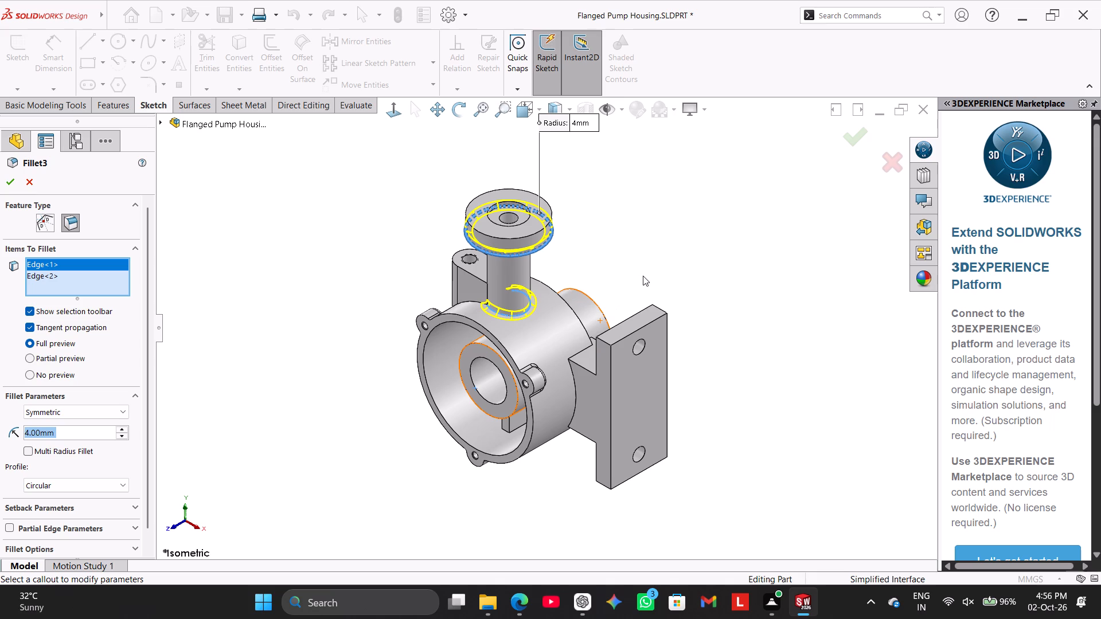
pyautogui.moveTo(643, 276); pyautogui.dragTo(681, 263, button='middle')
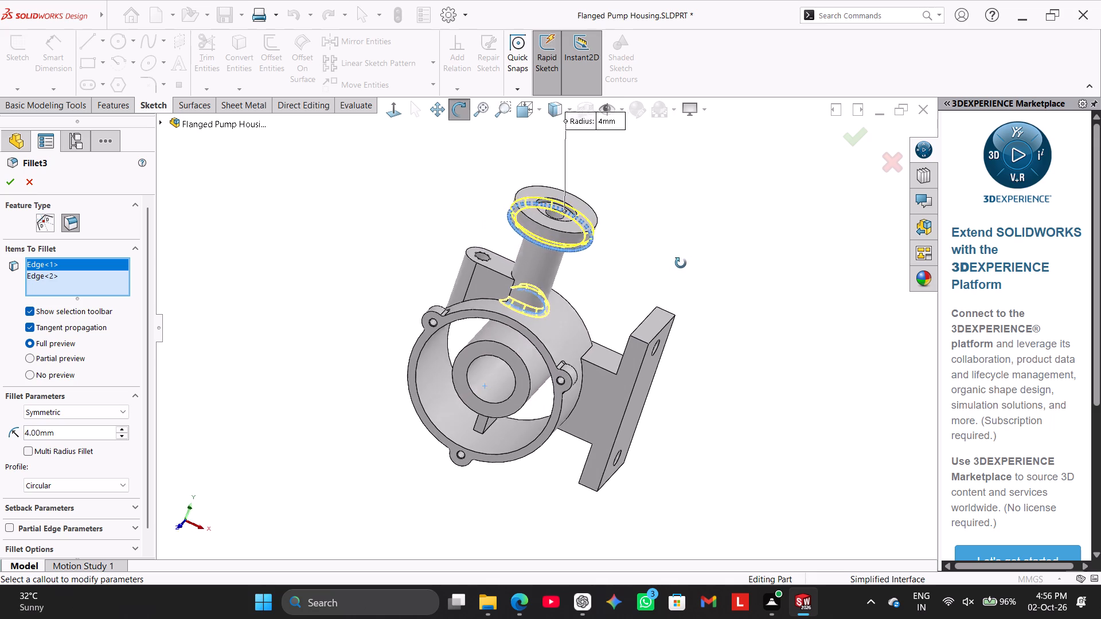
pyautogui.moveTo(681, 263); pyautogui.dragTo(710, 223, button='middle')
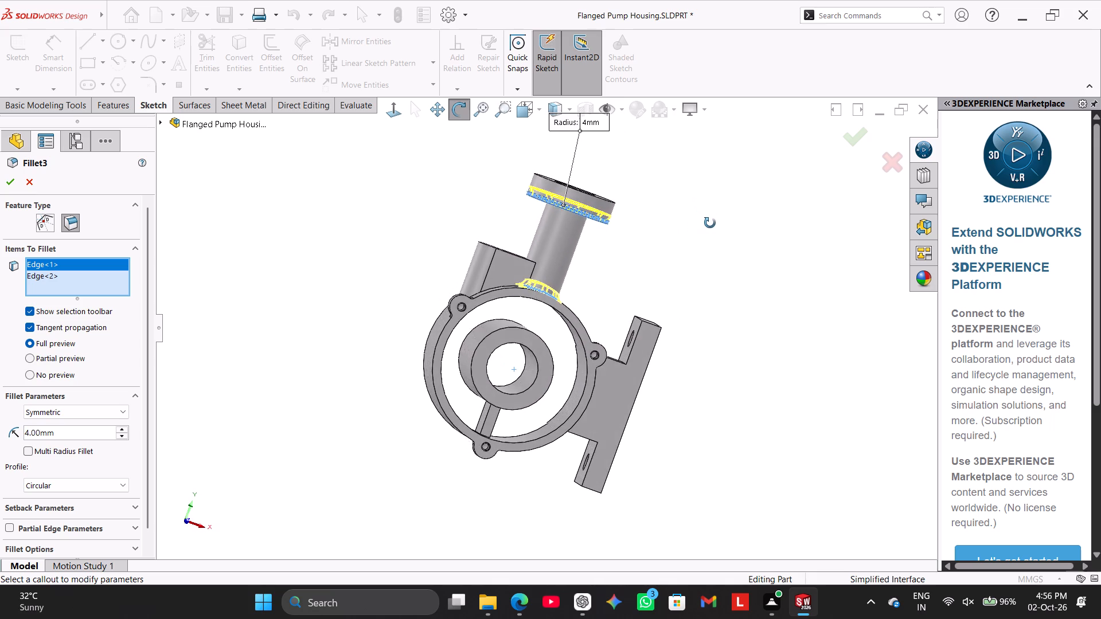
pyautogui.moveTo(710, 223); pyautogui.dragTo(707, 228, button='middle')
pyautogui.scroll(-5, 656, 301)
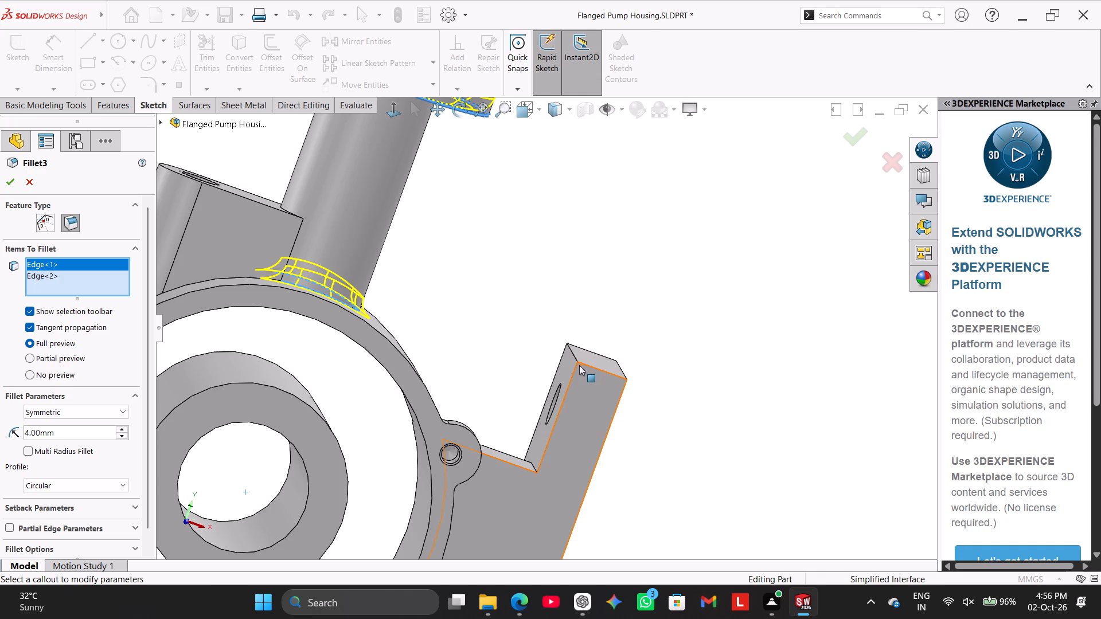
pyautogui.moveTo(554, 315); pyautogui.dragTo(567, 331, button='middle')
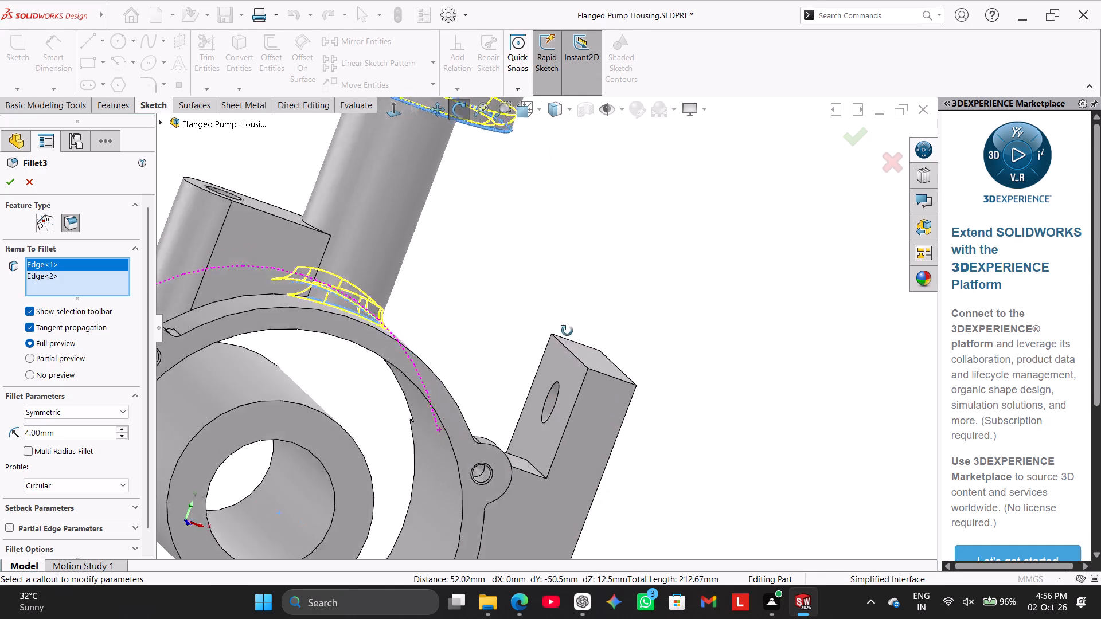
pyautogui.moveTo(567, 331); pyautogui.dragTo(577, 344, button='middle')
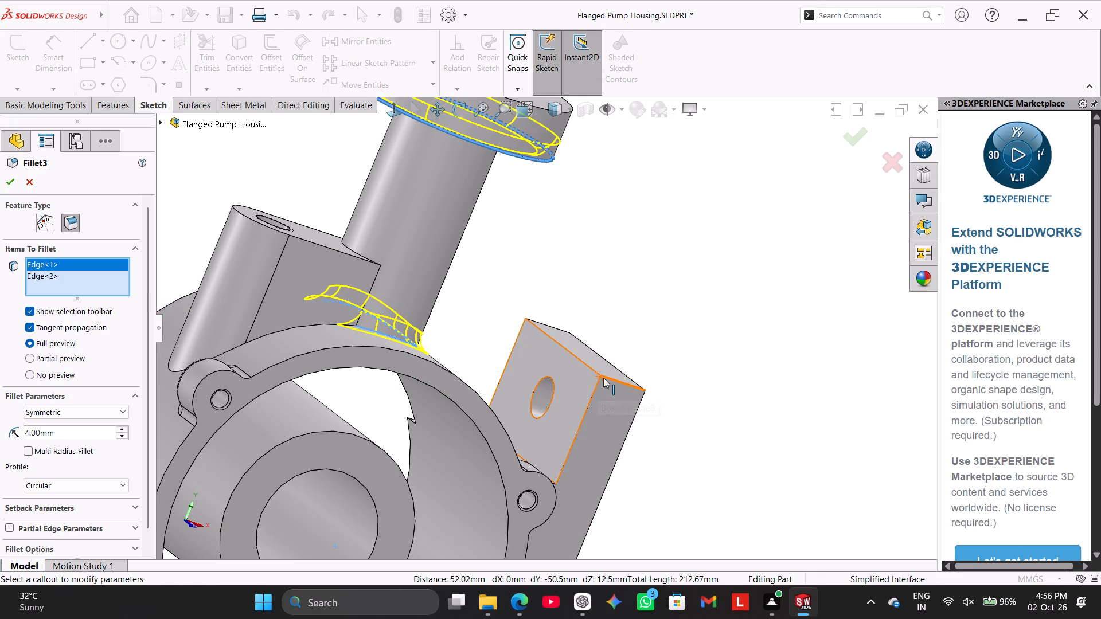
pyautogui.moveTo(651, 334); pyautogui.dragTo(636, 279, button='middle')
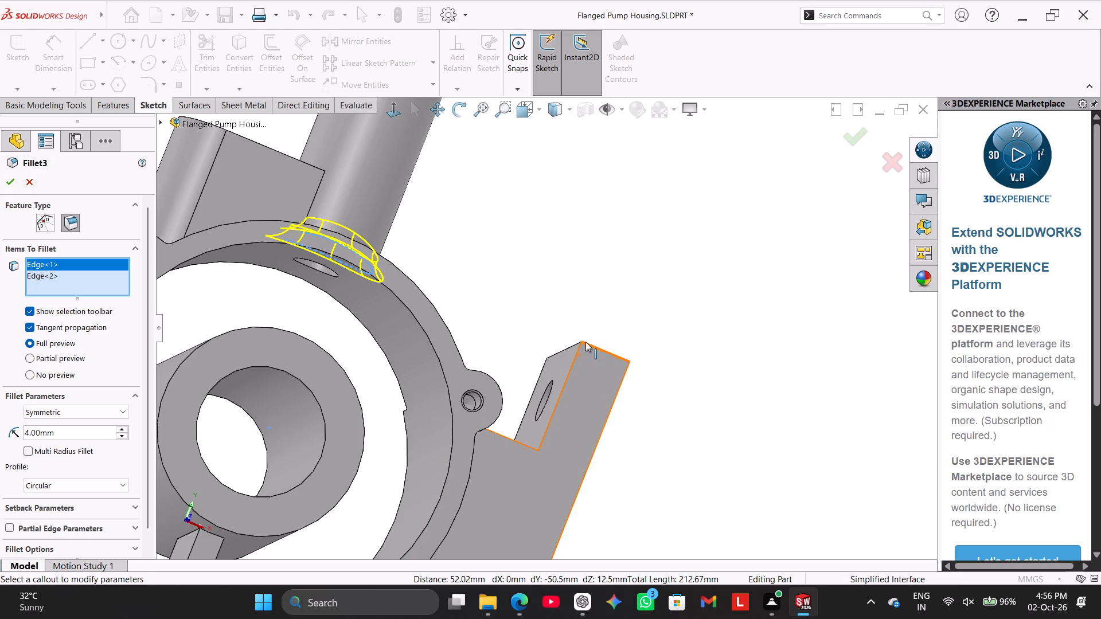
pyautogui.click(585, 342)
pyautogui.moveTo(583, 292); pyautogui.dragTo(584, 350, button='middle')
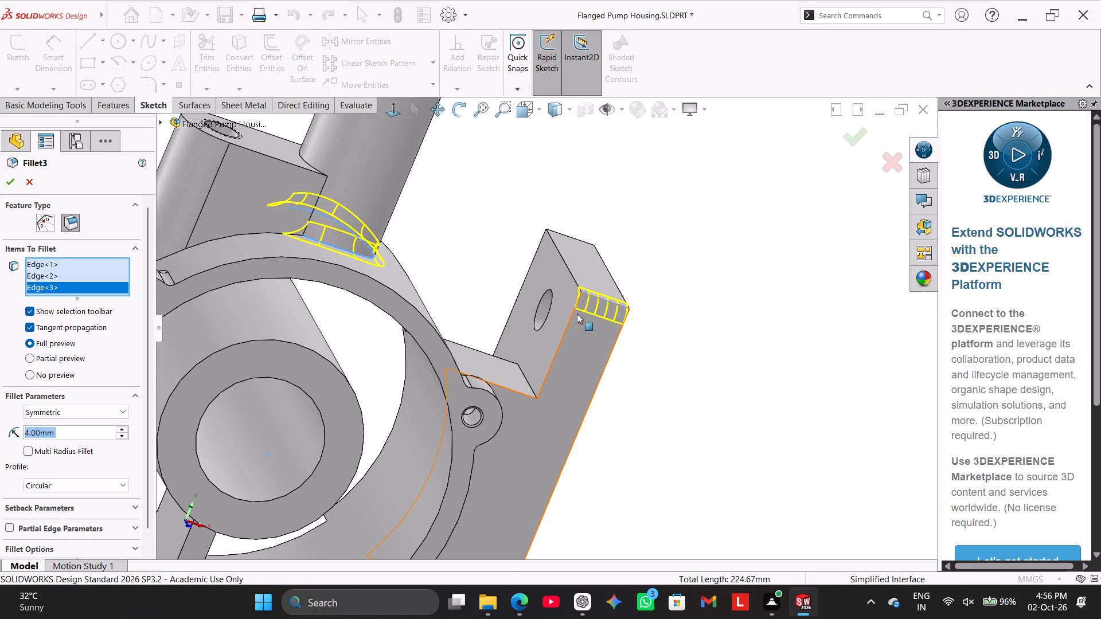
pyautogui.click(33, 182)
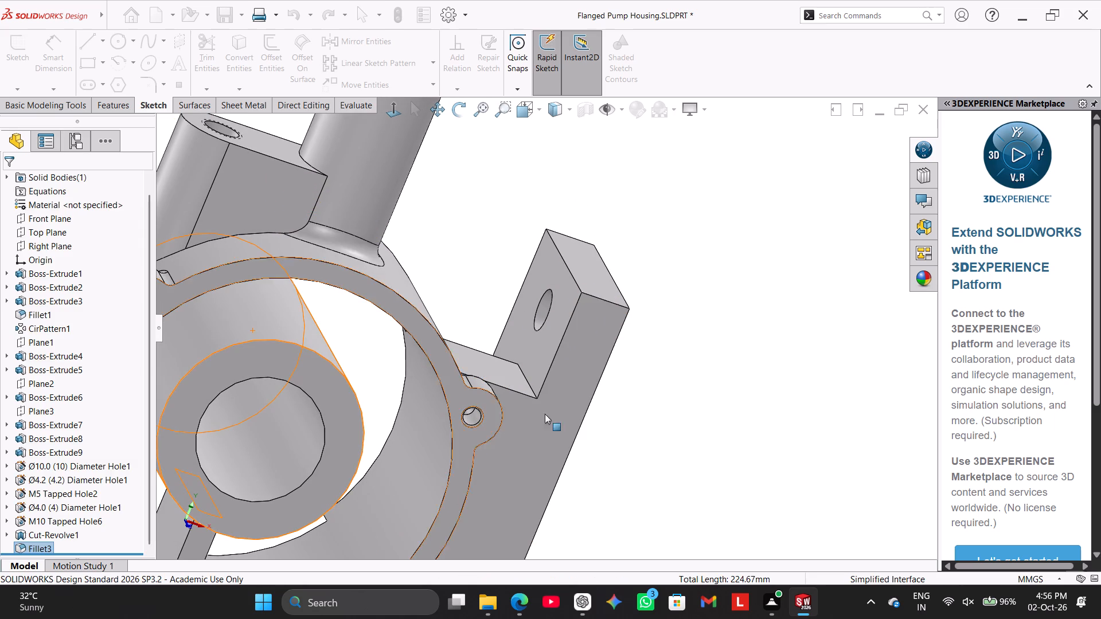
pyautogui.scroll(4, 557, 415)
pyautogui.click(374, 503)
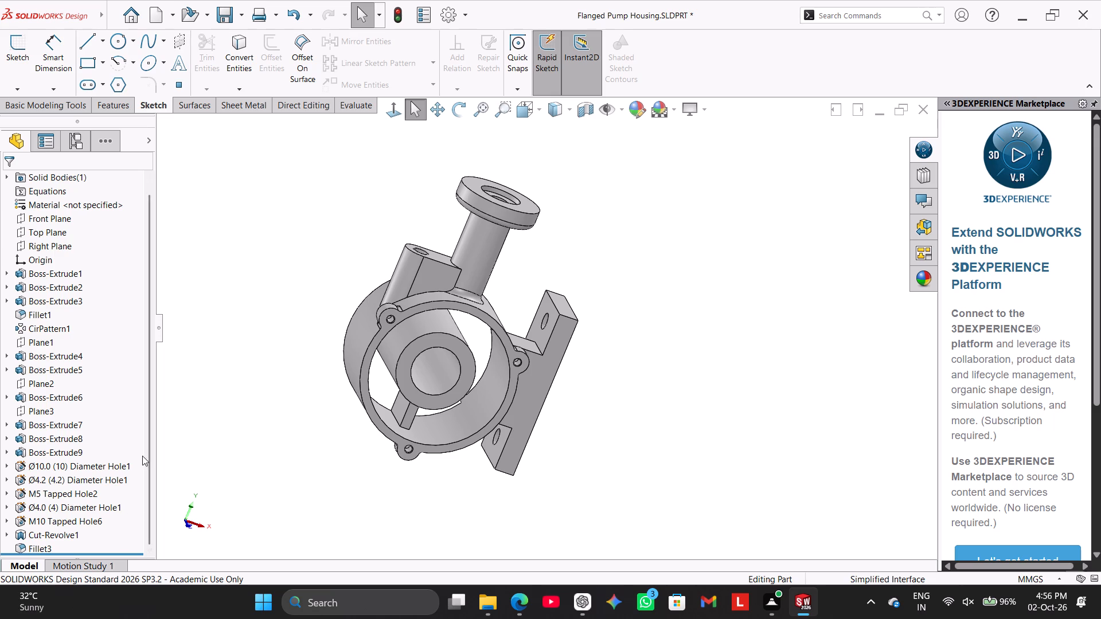
# Open the Boss-Extrude8 sketch to examine the side mounting plate's profile and dimensions against the housing, and exit the sketch.
pyautogui.moveTo(151, 436); pyautogui.dragTo(154, 513)
pyautogui.rightClick(68, 440)
pyautogui.click(96, 338)
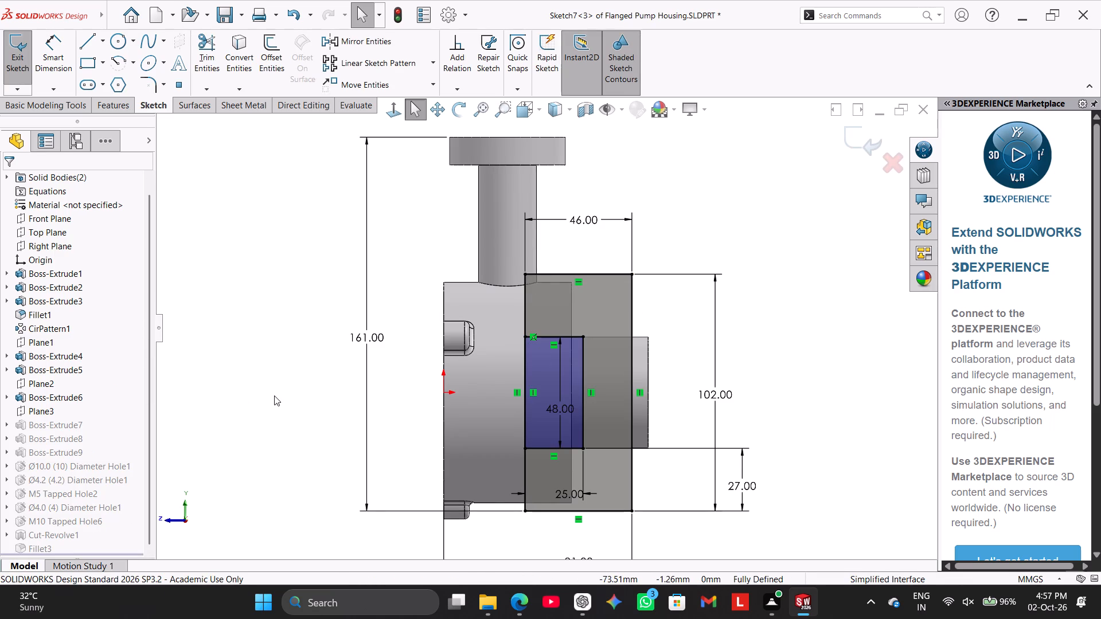
pyautogui.moveTo(274, 395); pyautogui.dragTo(327, 409, button='middle')
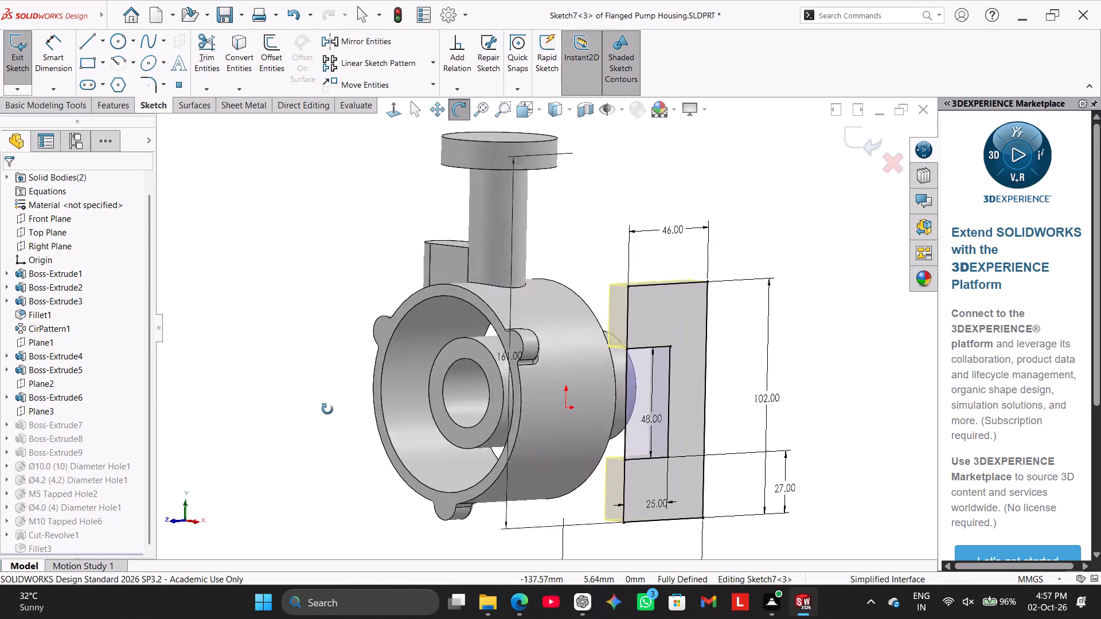
pyautogui.moveTo(327, 409); pyautogui.dragTo(373, 448, button='middle')
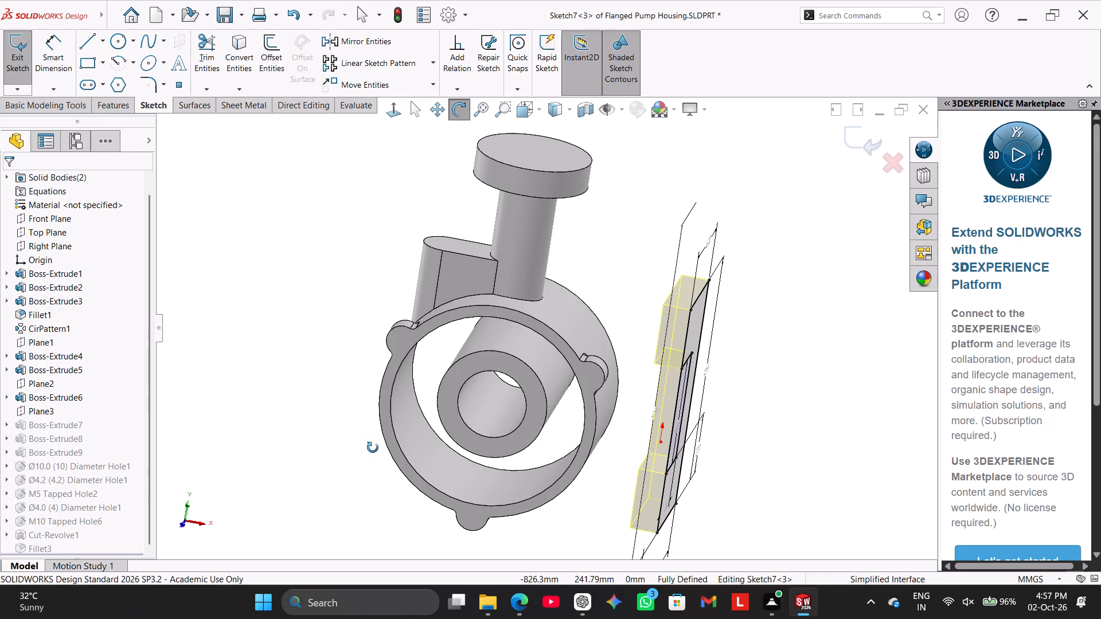
pyautogui.moveTo(373, 448); pyautogui.dragTo(280, 395, button='middle')
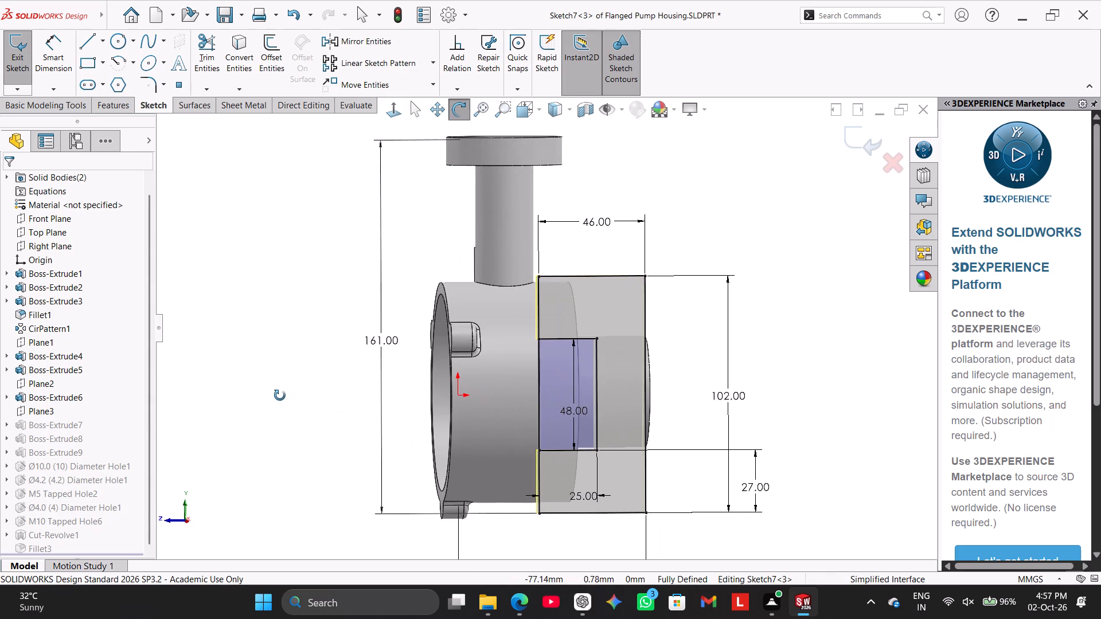
pyautogui.moveTo(280, 395); pyautogui.dragTo(282, 425, button='middle')
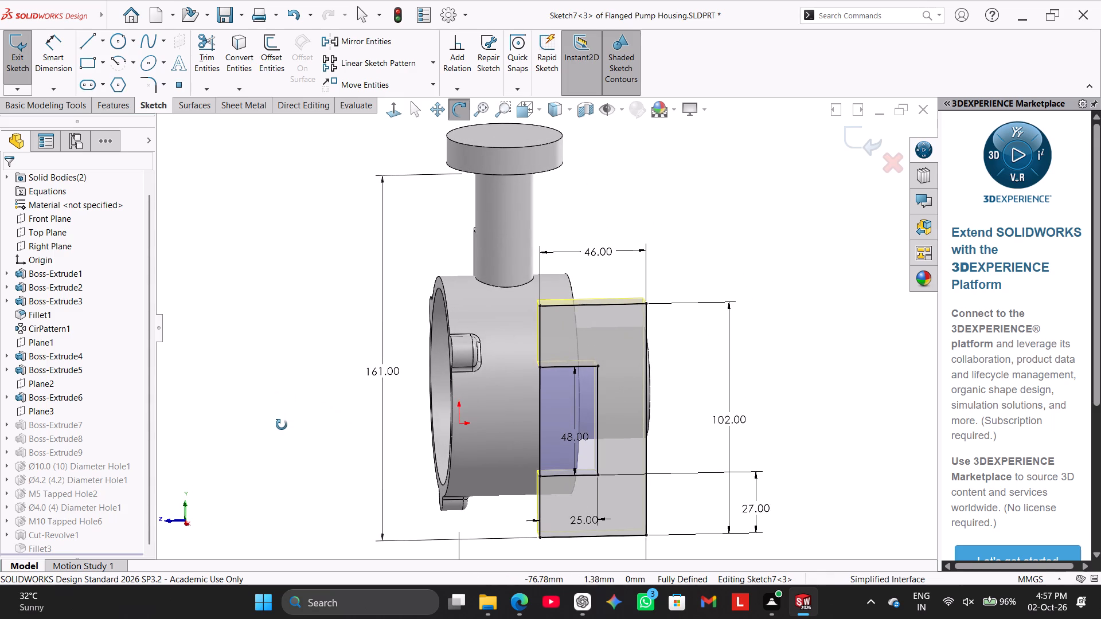
pyautogui.moveTo(282, 425); pyautogui.dragTo(310, 424, button='middle')
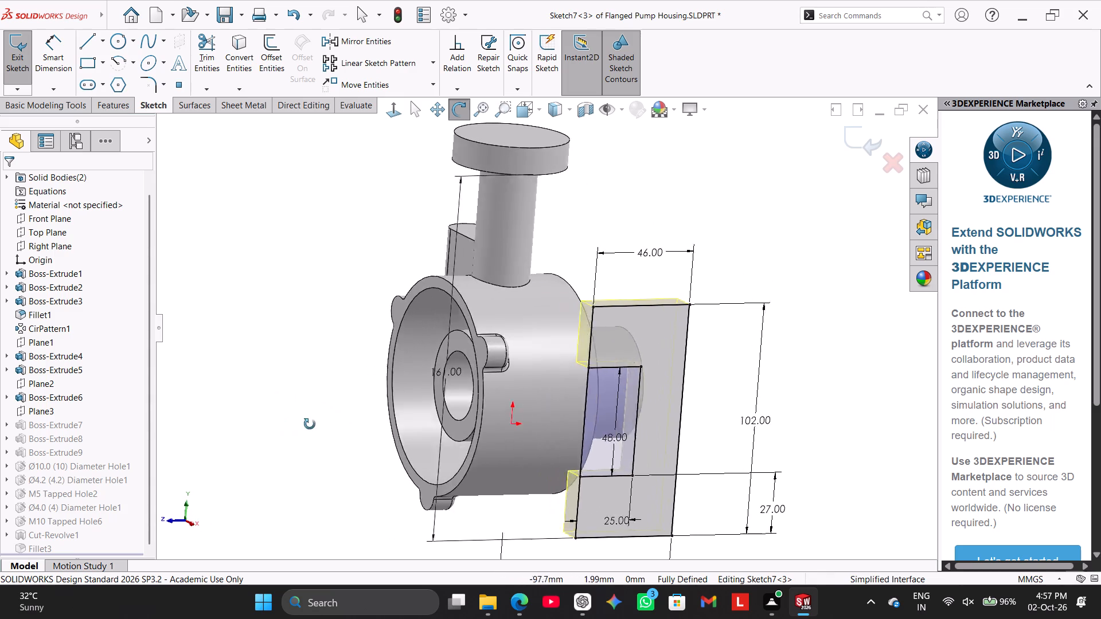
pyautogui.moveTo(310, 424); pyautogui.dragTo(362, 432, button='middle')
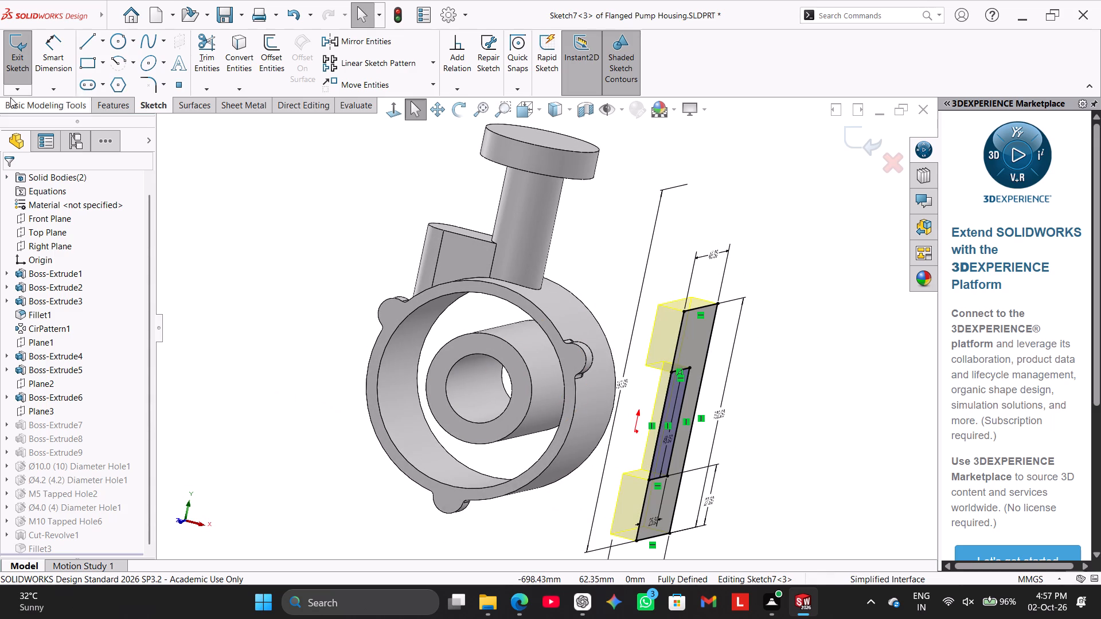
pyautogui.click(17, 77)
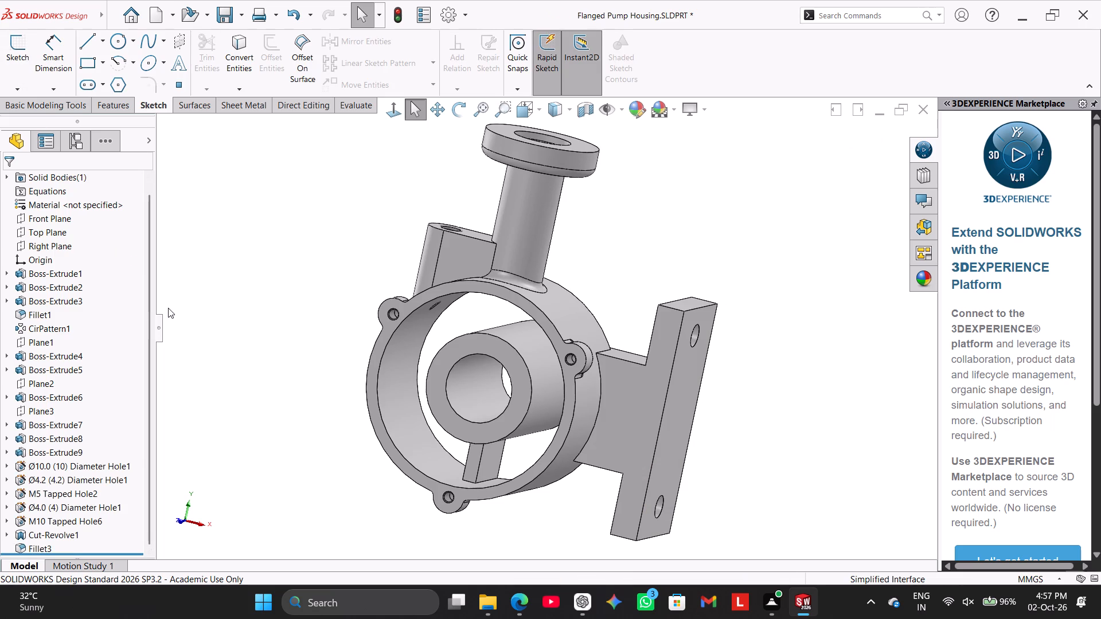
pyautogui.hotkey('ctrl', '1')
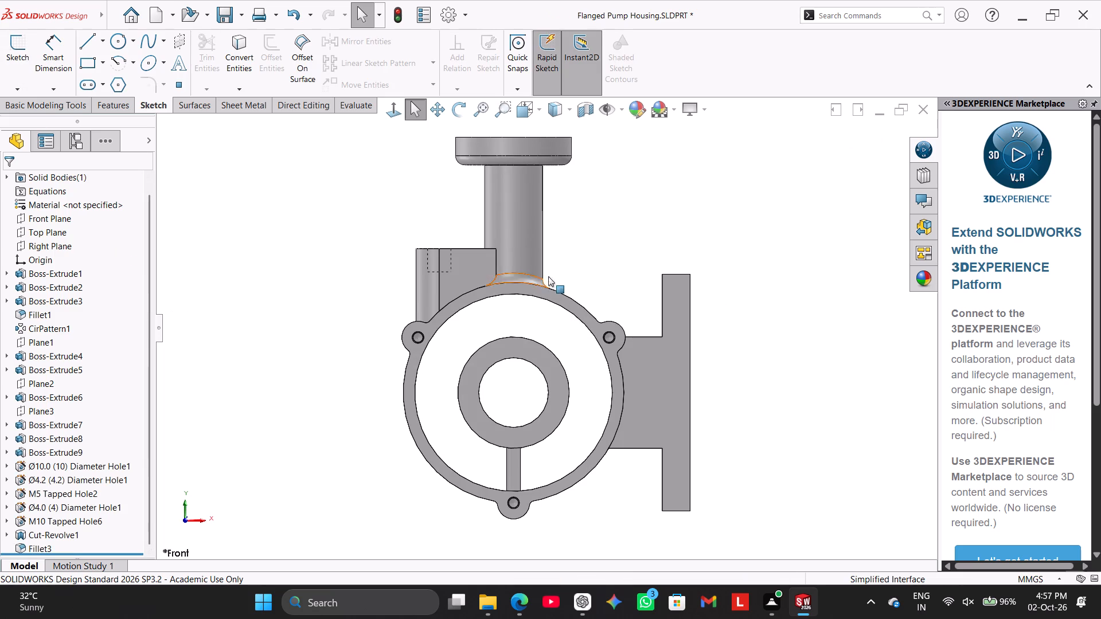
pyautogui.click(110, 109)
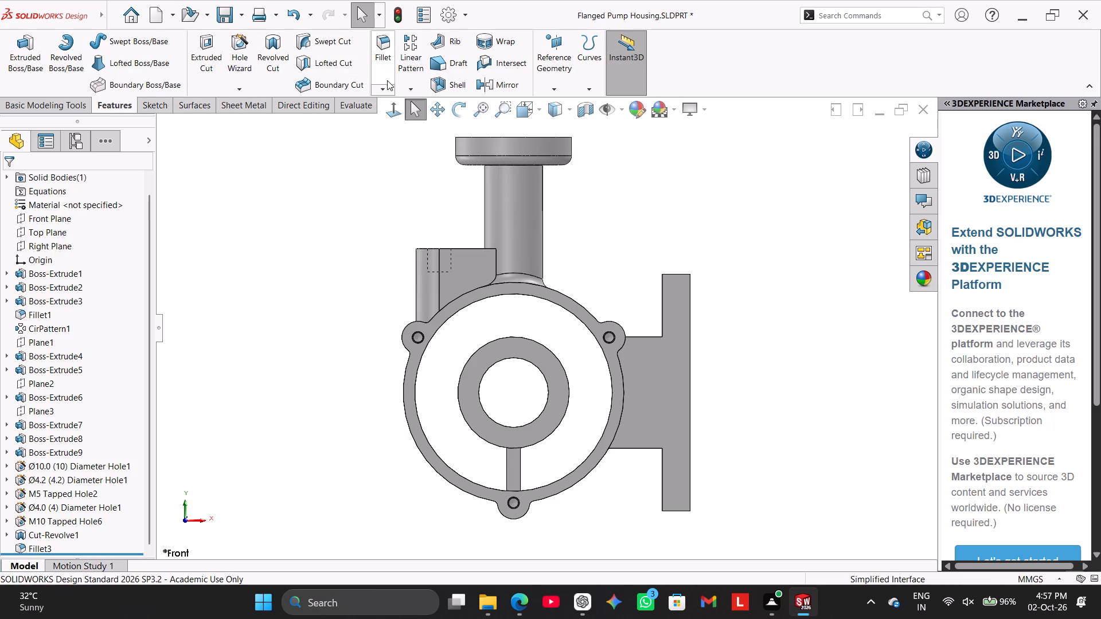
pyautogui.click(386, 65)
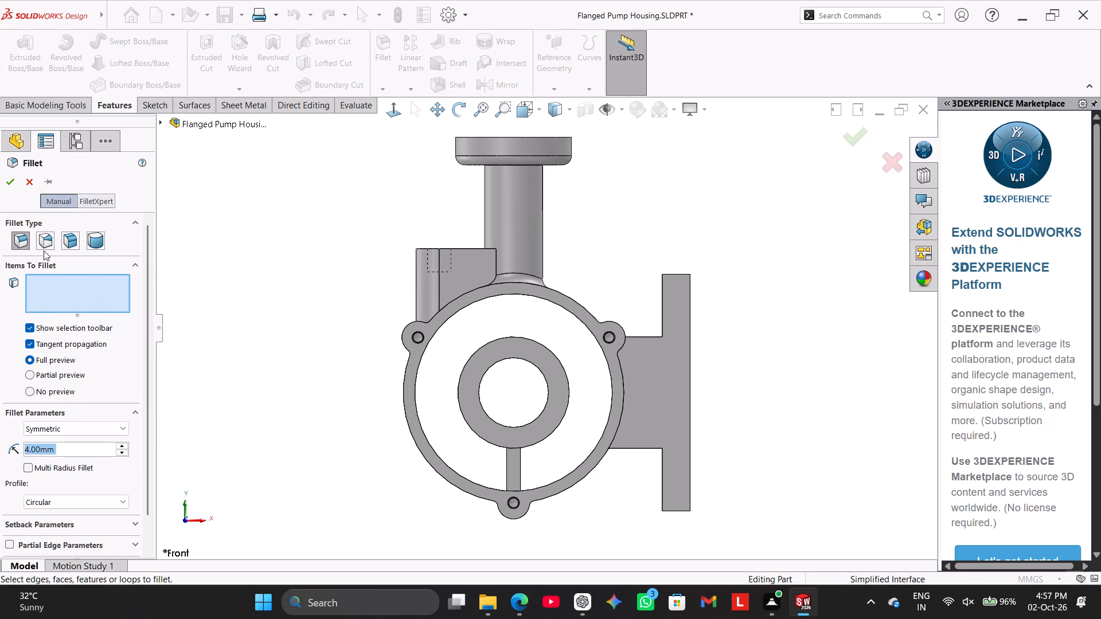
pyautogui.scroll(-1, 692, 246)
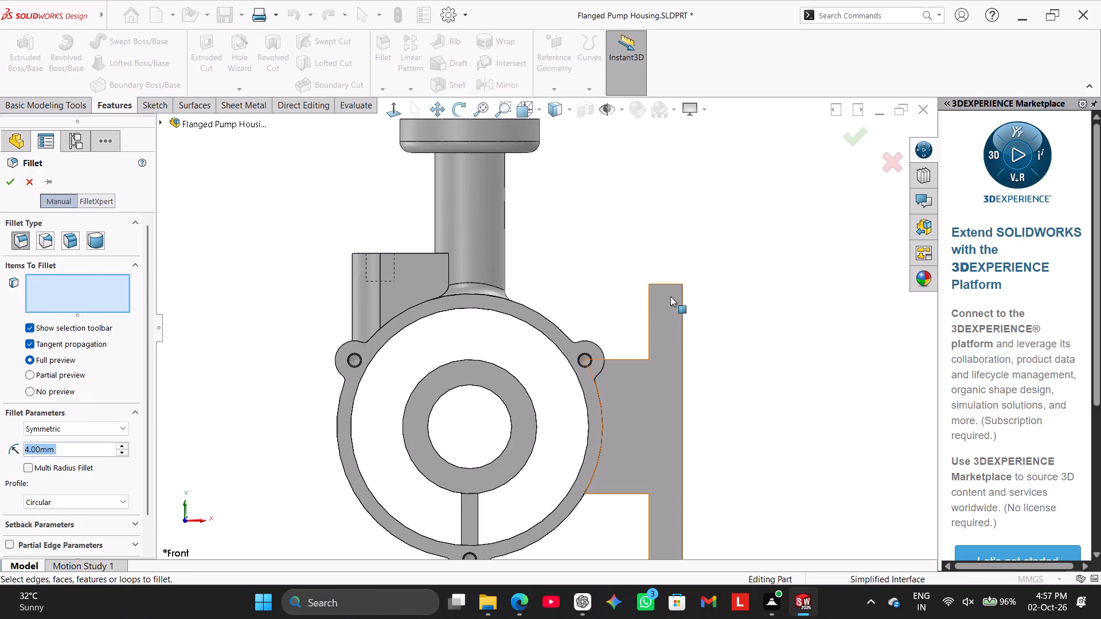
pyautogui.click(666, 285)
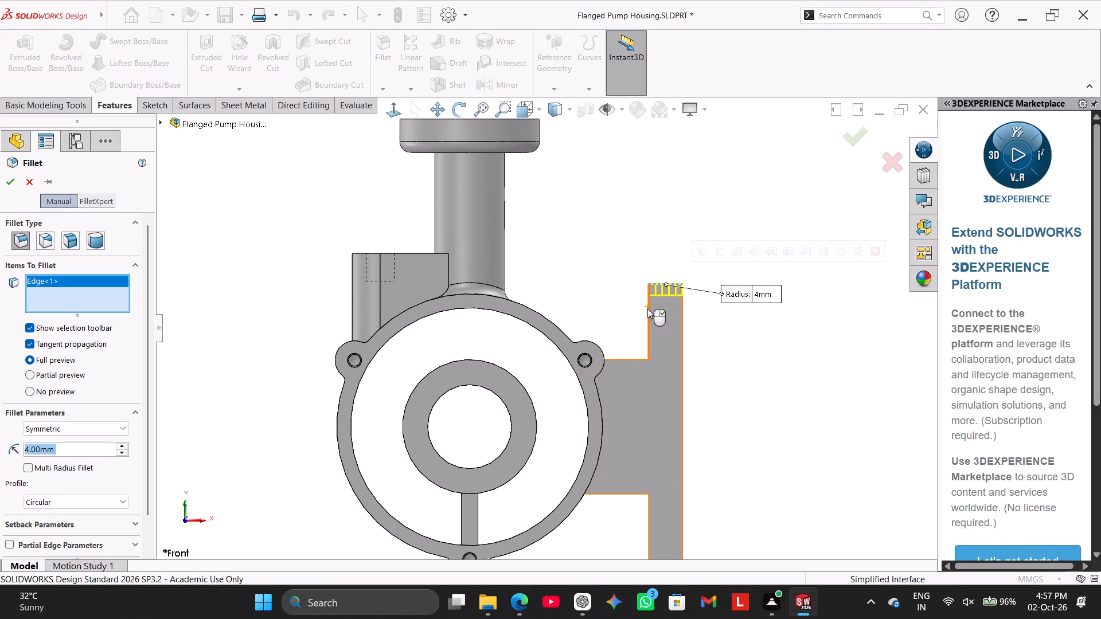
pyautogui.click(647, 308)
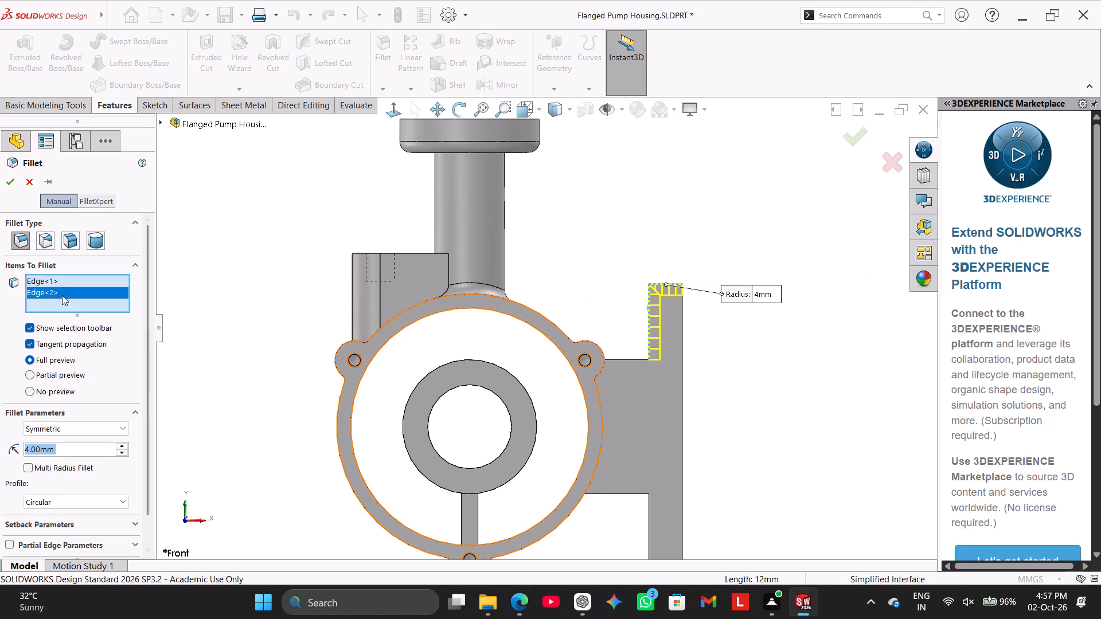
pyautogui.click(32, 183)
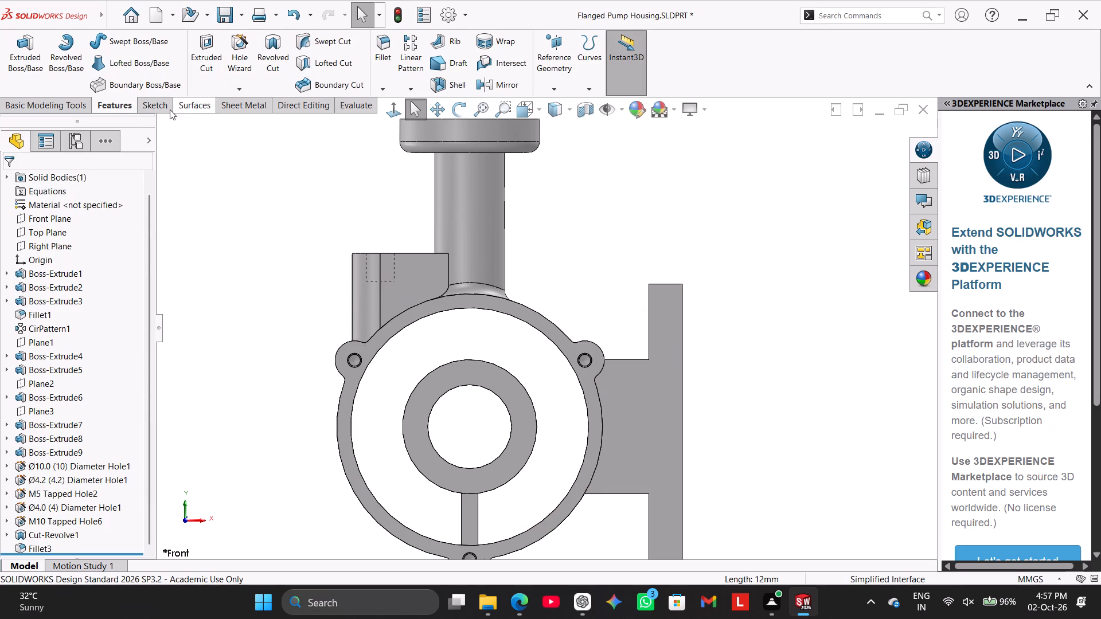
# Start a new sketch on the Front Plane.
pyautogui.click(159, 106)
pyautogui.click(25, 67)
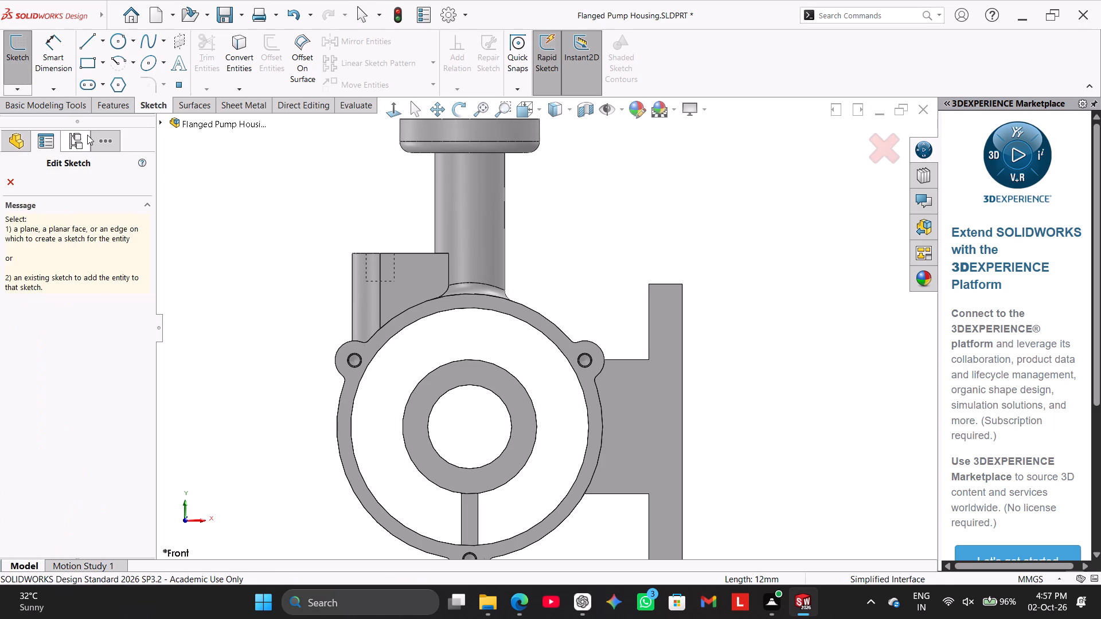
pyautogui.click(158, 125)
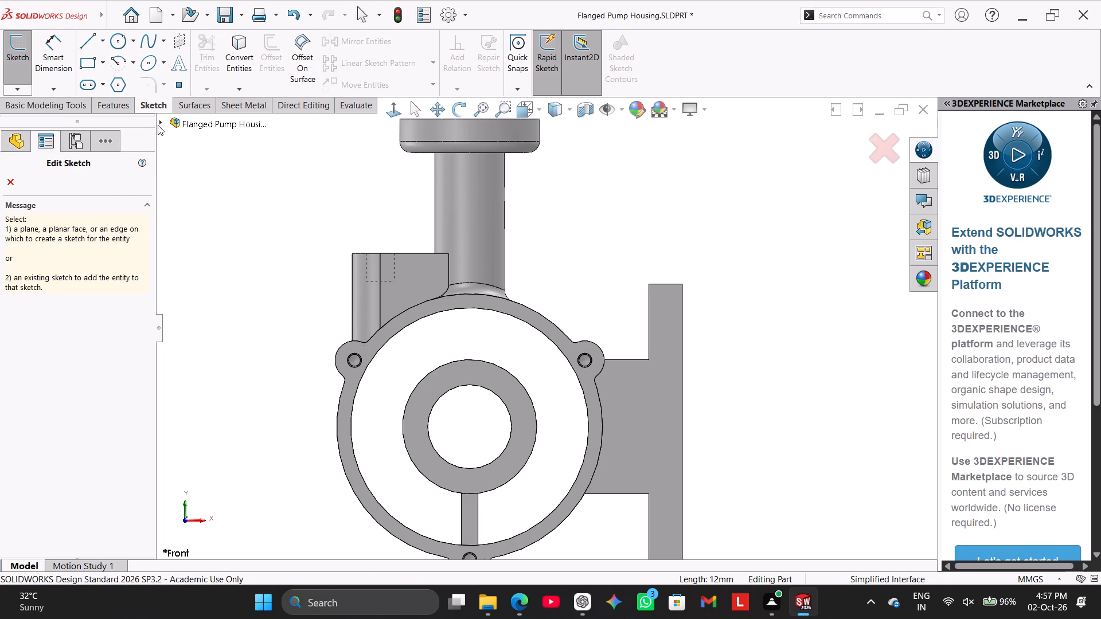
pyautogui.click(208, 181)
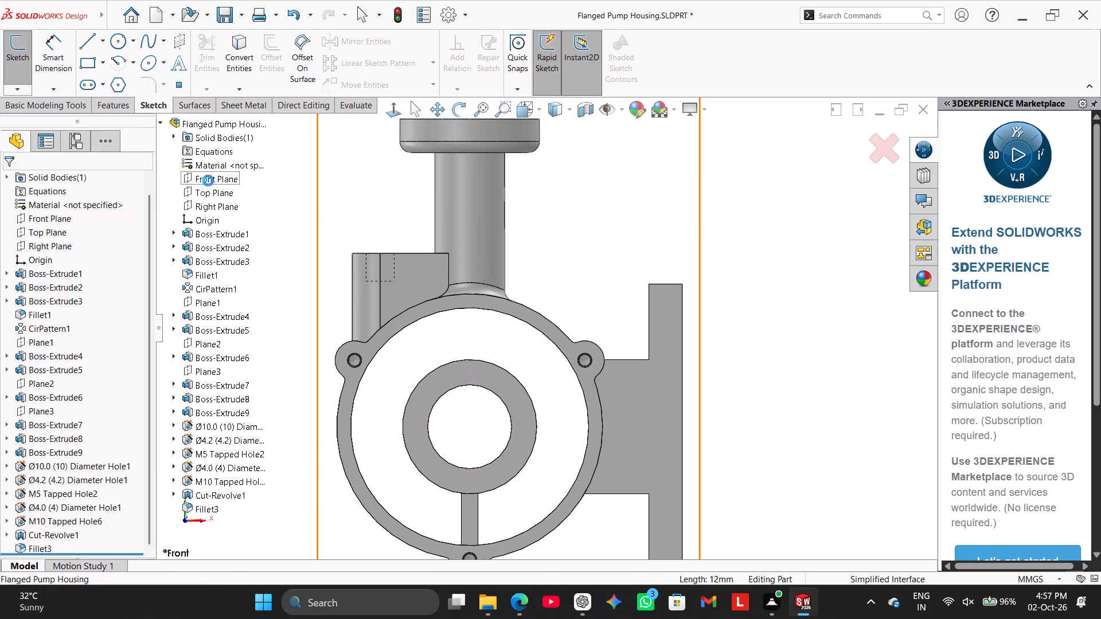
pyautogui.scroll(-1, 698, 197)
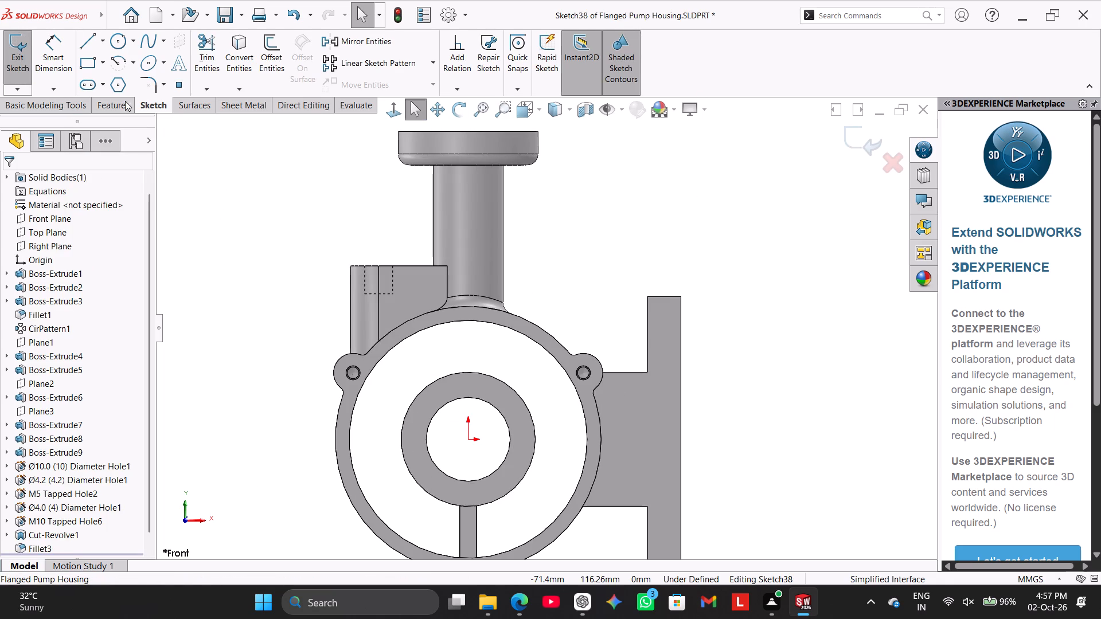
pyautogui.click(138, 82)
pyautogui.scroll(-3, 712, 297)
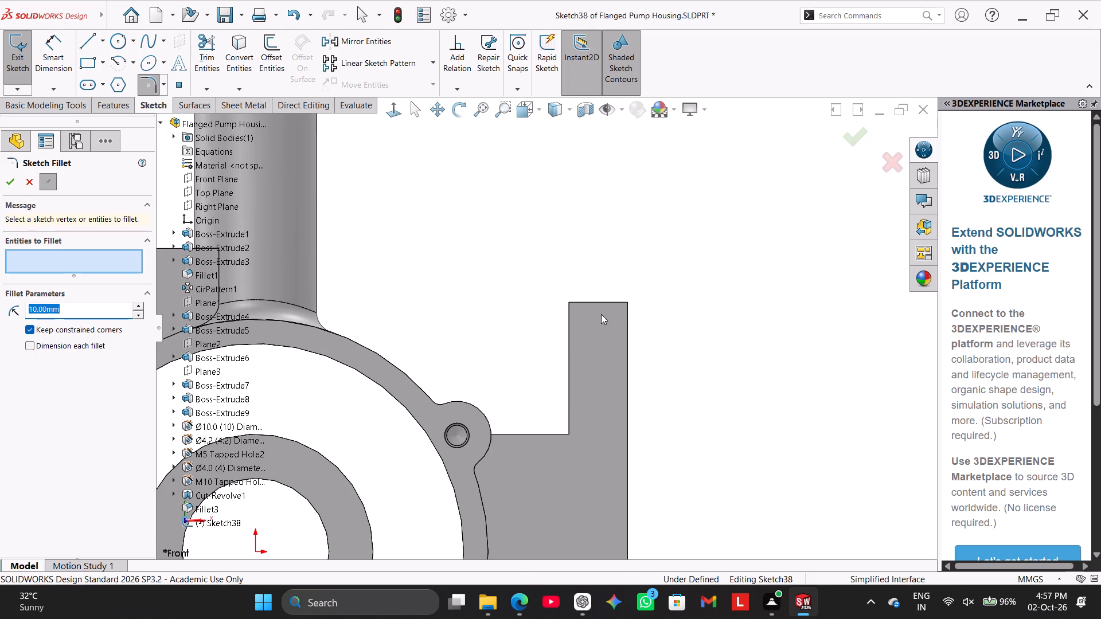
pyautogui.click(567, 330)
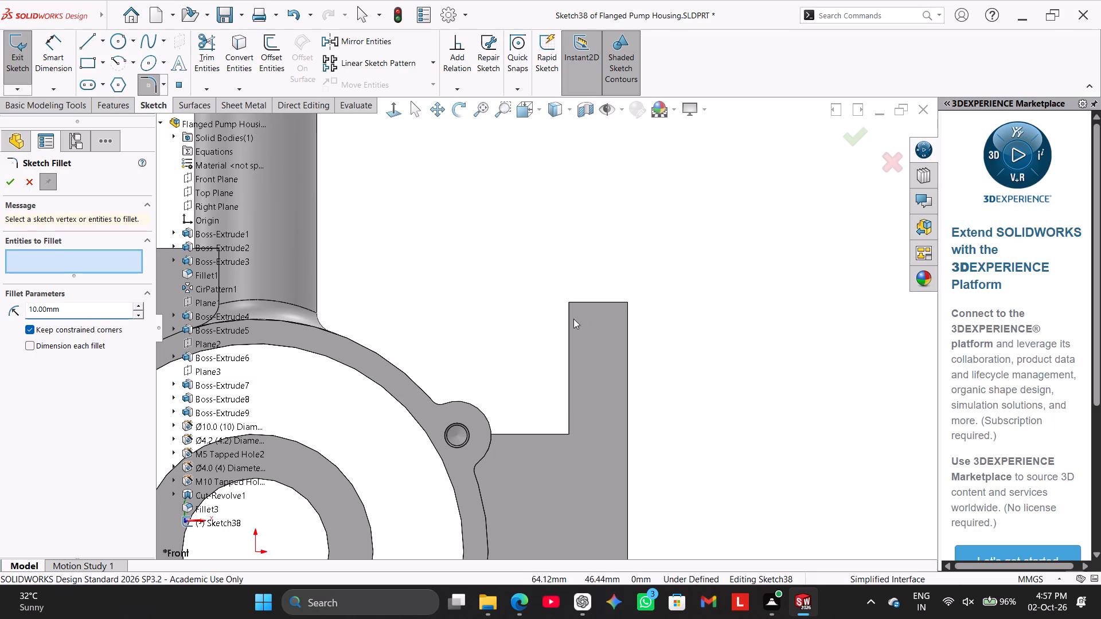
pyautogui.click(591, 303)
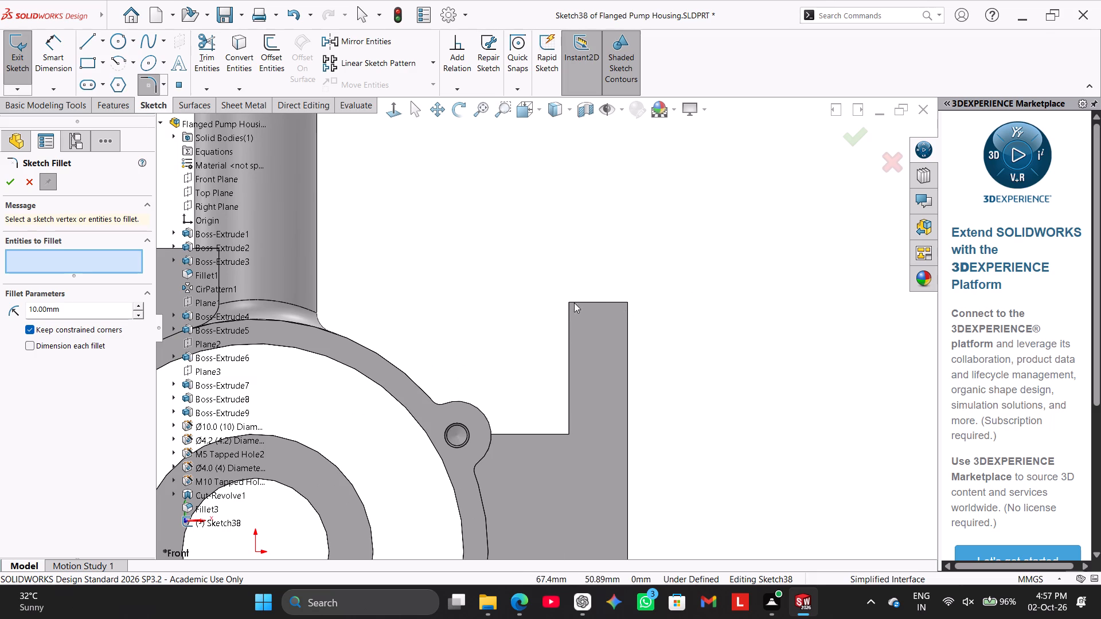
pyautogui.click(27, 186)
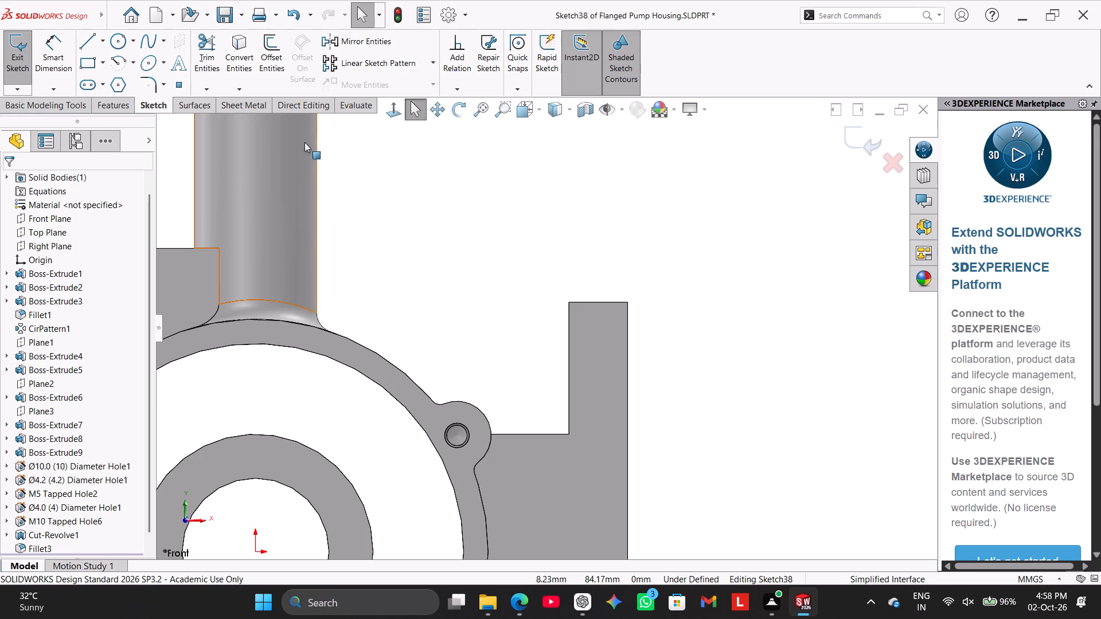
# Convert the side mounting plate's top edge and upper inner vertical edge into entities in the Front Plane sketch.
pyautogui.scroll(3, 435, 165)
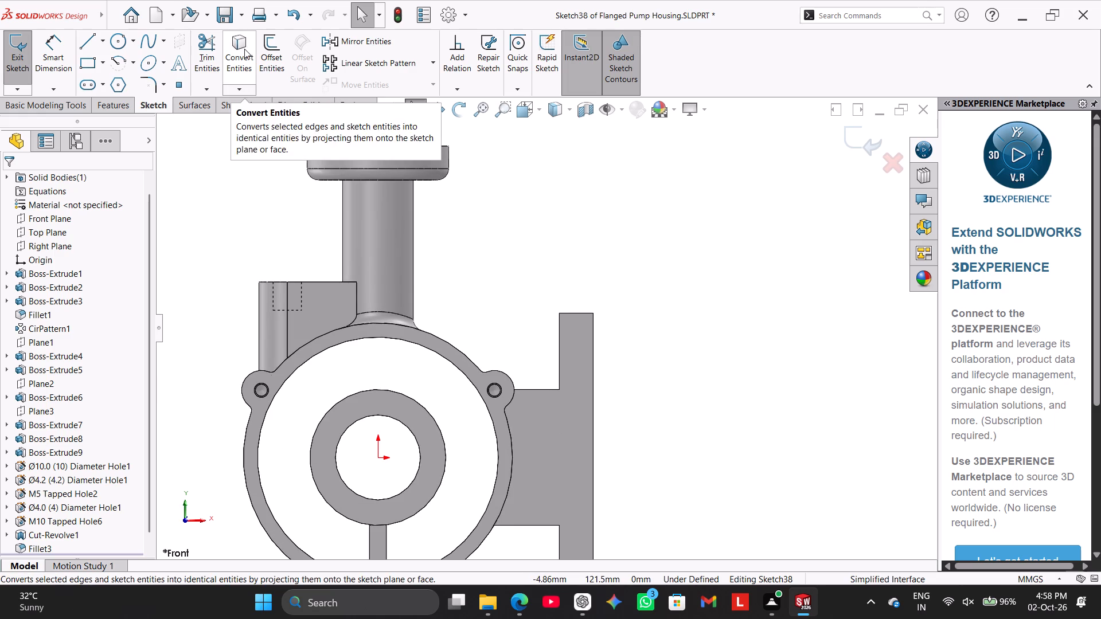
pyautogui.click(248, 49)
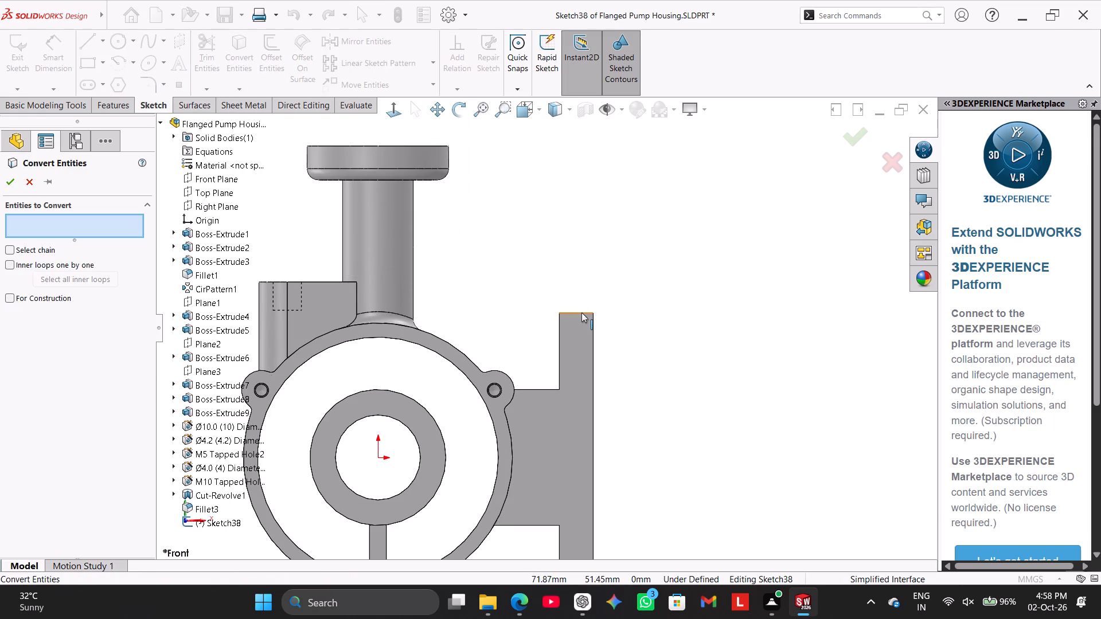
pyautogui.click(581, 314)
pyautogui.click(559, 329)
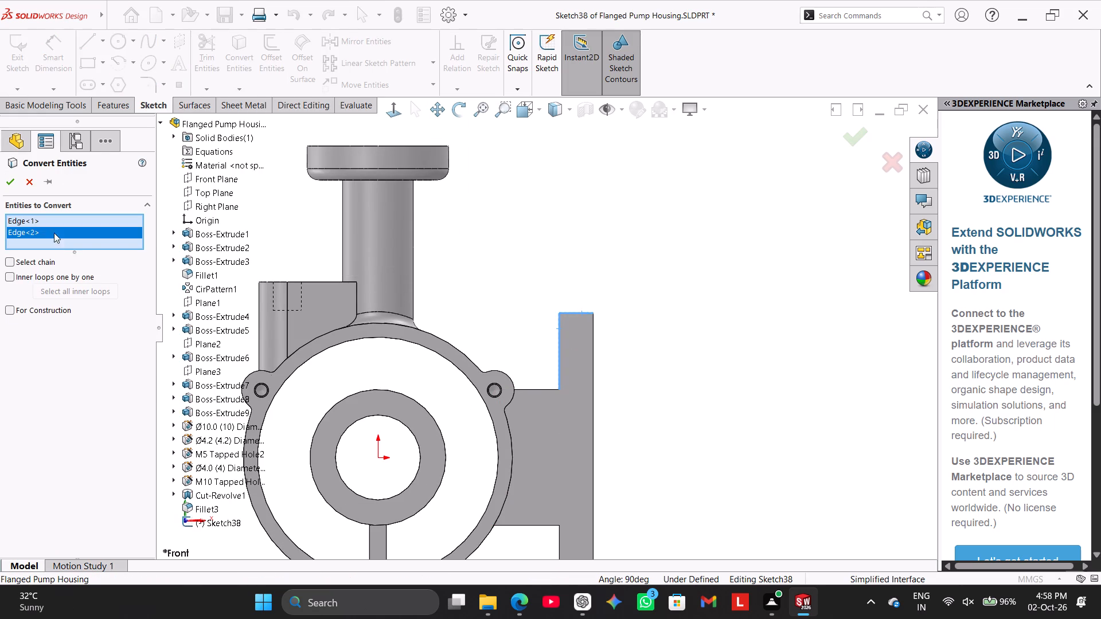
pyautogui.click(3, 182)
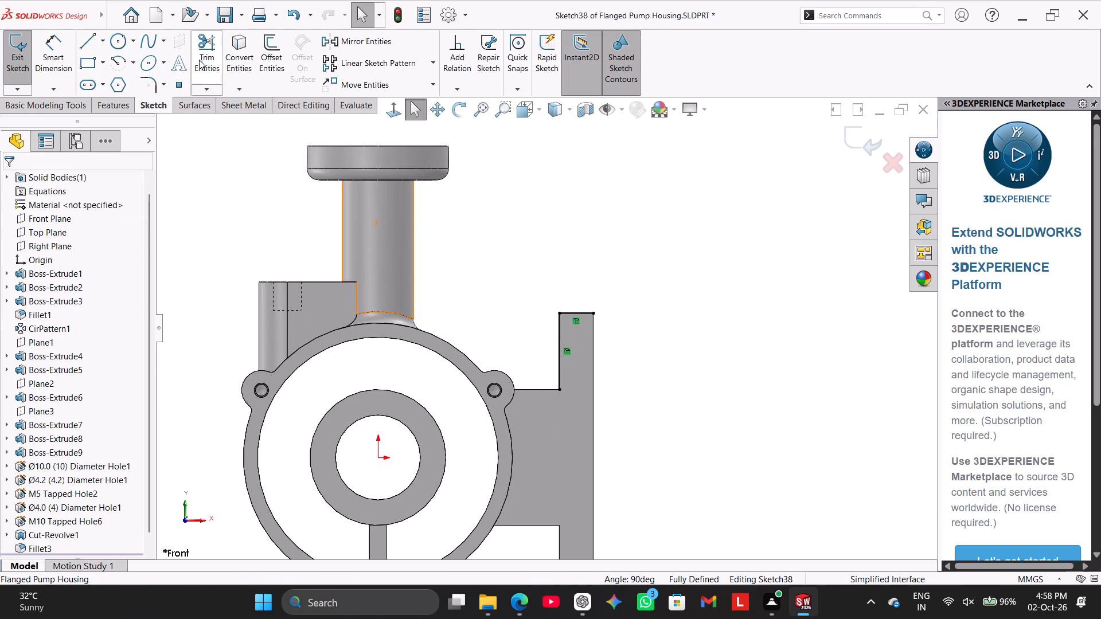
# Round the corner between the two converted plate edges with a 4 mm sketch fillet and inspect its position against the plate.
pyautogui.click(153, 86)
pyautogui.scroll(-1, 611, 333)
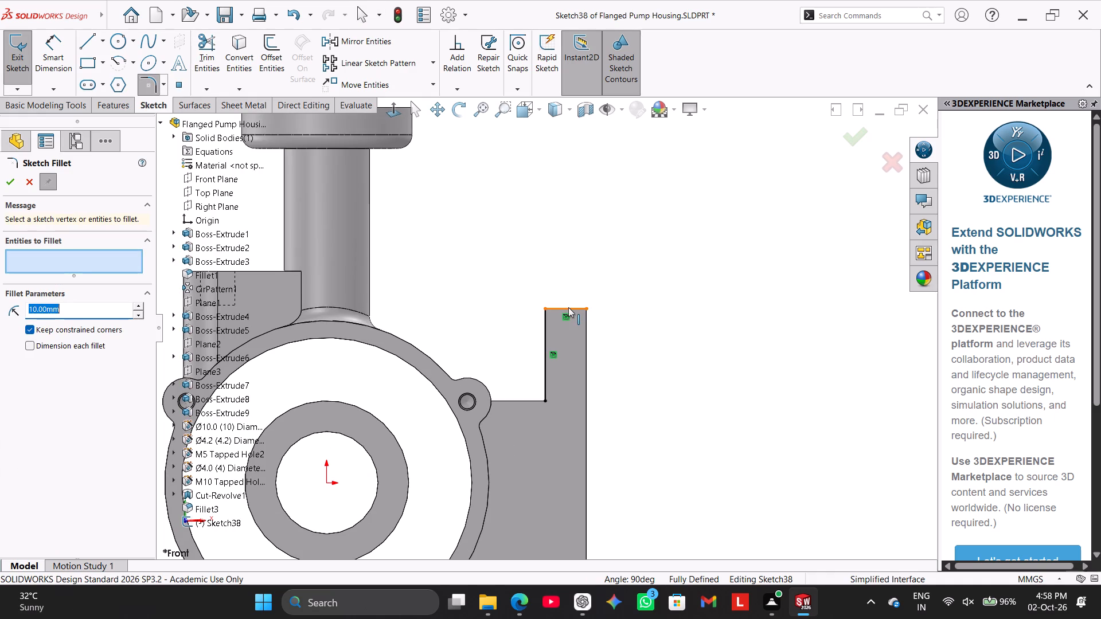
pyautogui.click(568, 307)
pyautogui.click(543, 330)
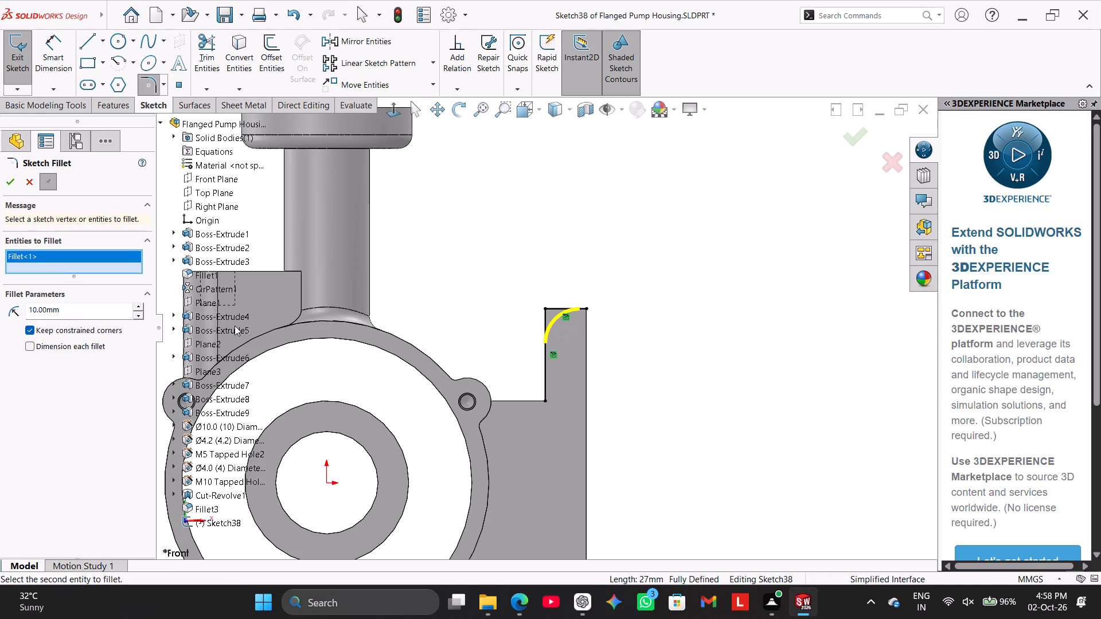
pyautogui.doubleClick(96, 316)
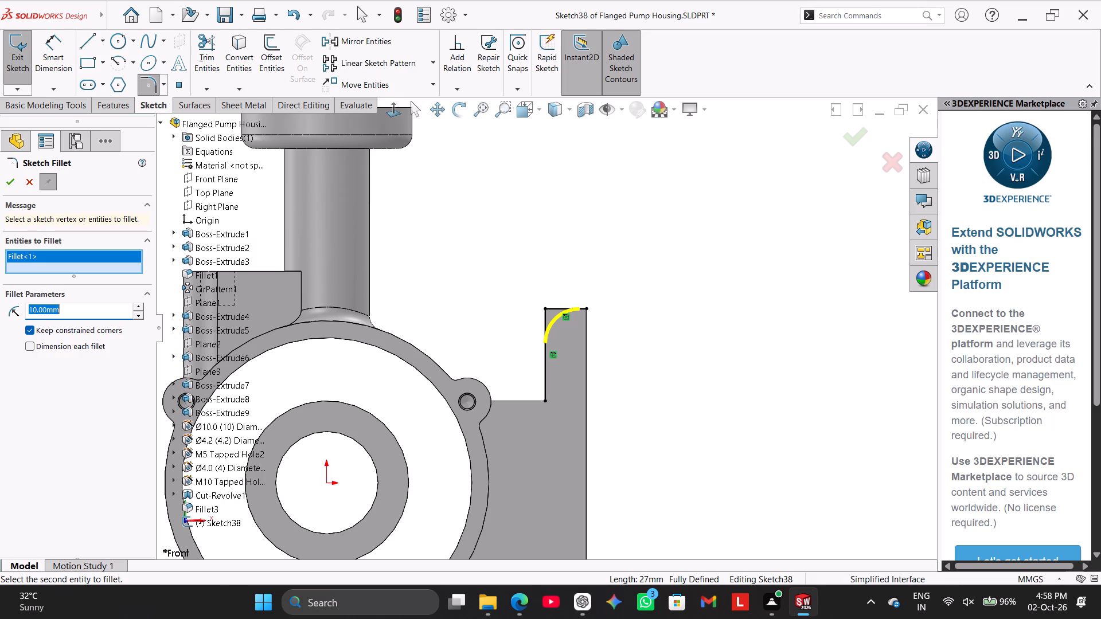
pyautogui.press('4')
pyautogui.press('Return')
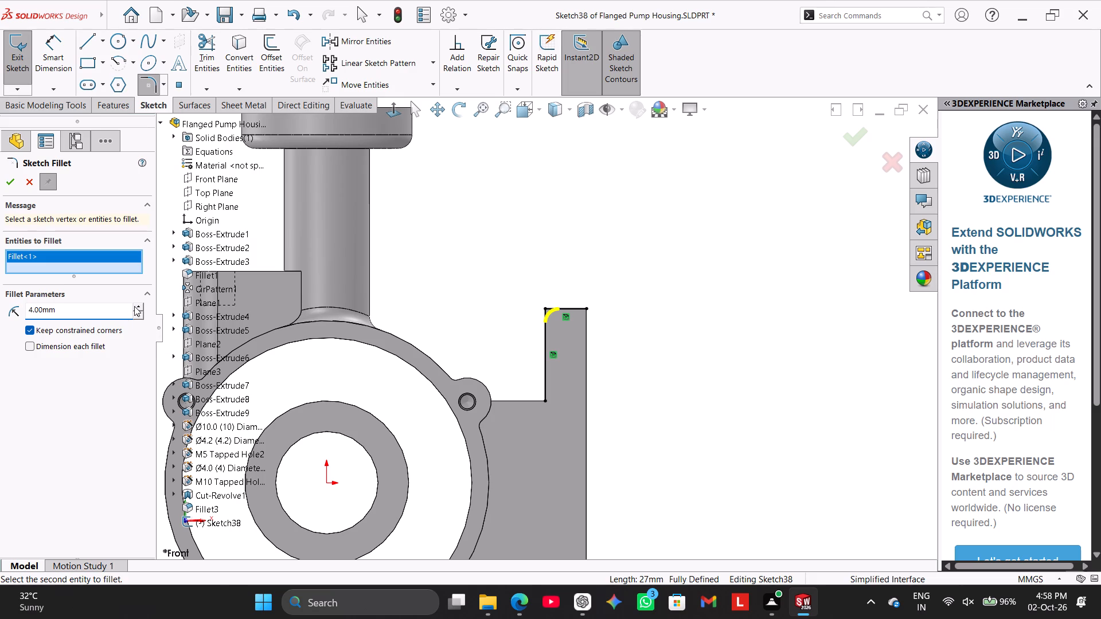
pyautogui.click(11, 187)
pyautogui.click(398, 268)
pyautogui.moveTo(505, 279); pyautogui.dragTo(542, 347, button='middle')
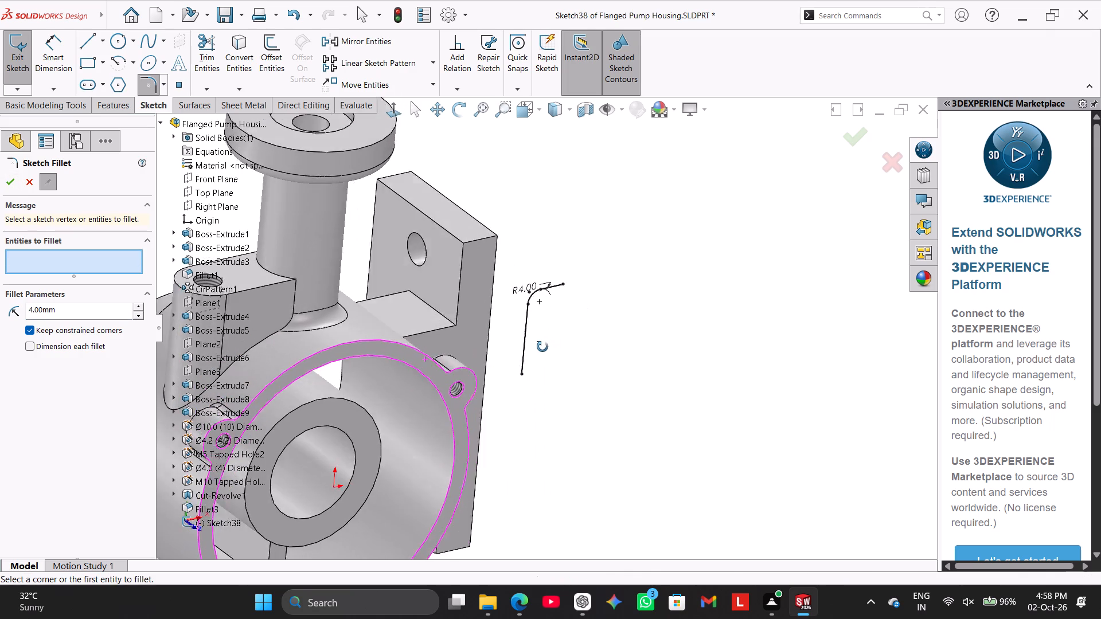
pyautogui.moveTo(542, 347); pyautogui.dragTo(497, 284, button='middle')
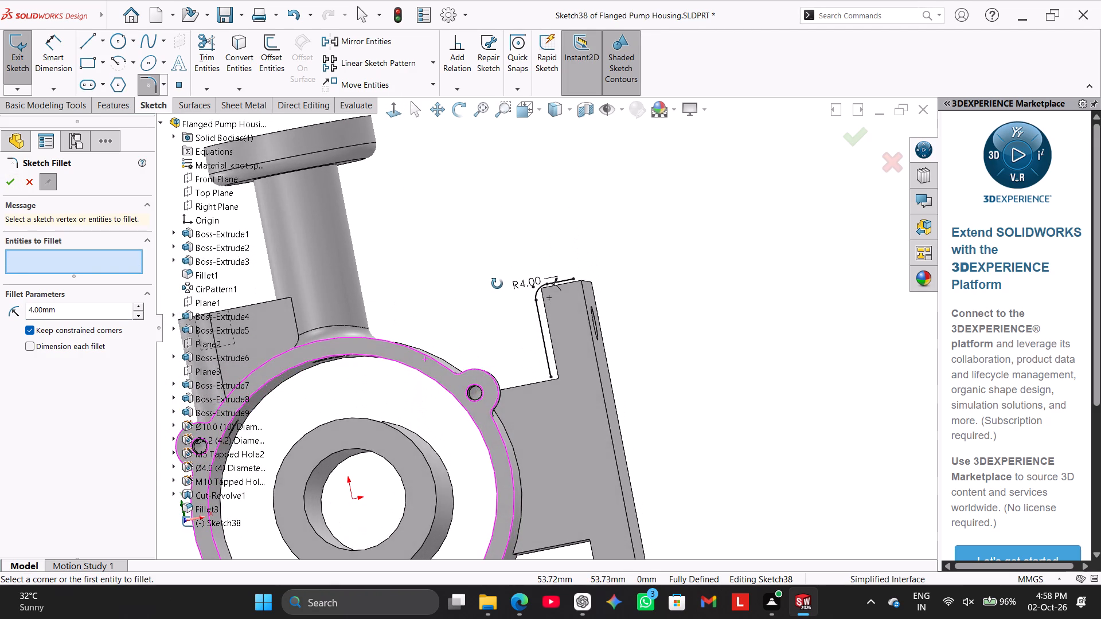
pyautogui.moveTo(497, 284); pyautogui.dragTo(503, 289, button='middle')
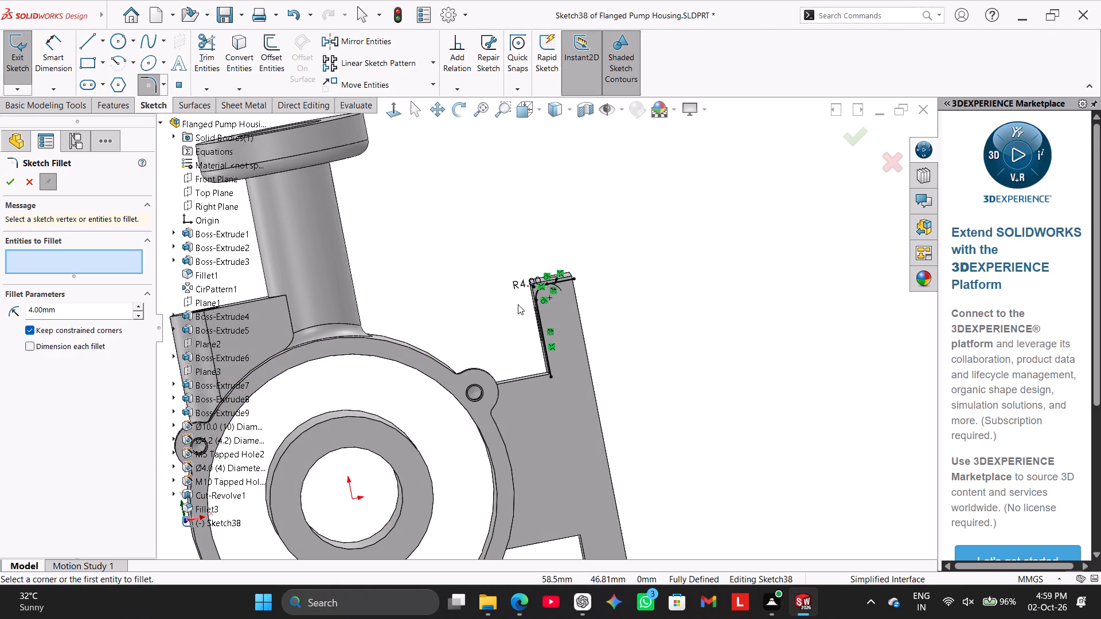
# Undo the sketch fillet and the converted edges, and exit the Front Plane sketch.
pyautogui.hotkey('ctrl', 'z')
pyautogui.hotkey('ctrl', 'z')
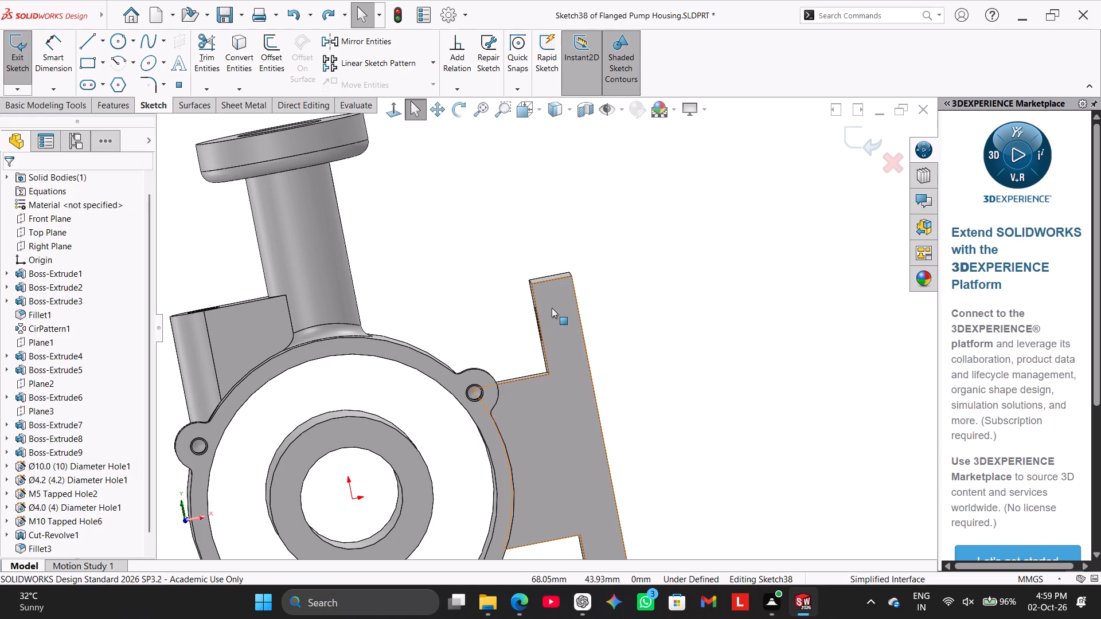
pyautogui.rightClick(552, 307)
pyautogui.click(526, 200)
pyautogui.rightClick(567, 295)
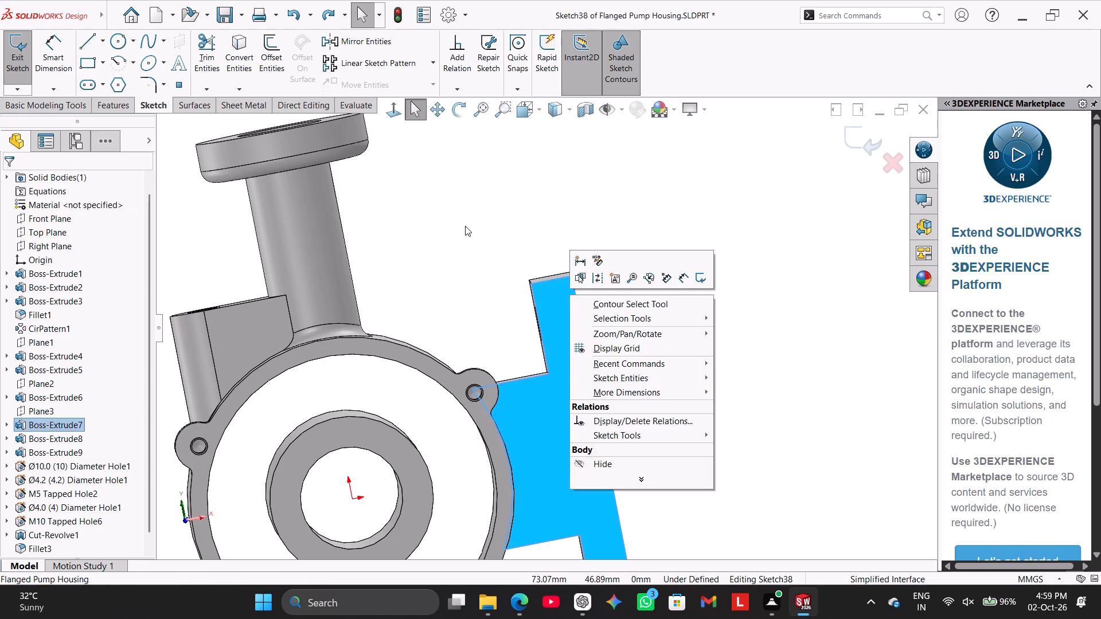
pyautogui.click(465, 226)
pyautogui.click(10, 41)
# Open the Boss-Extrude7 sketch to examine the side mounting plate's profile and dimensions, and exit the sketch.
pyautogui.rightClick(555, 305)
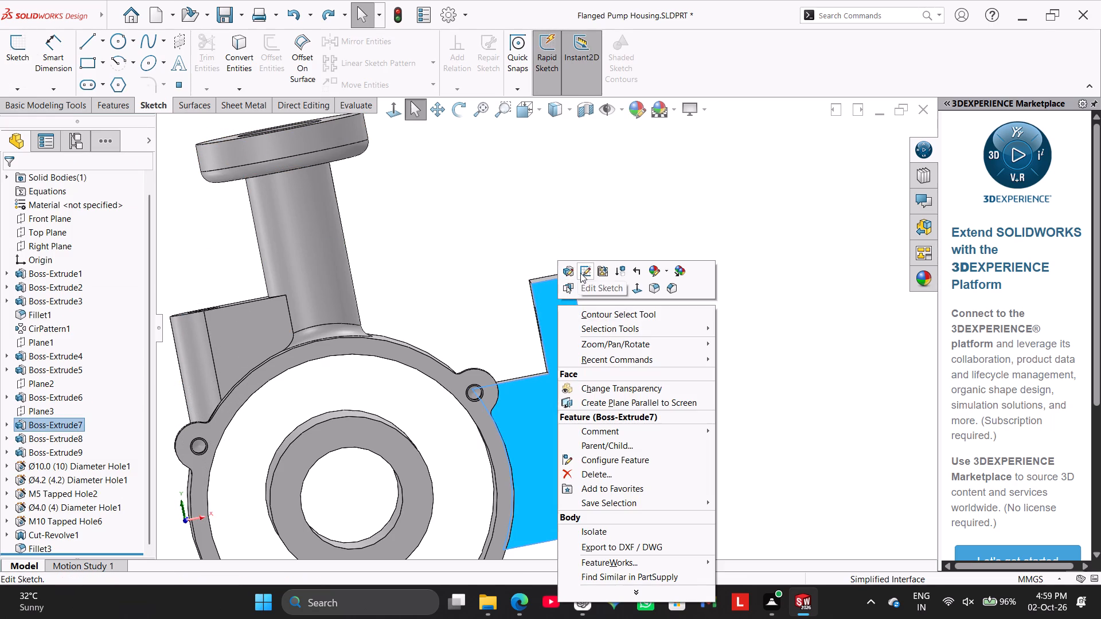
pyautogui.click(581, 273)
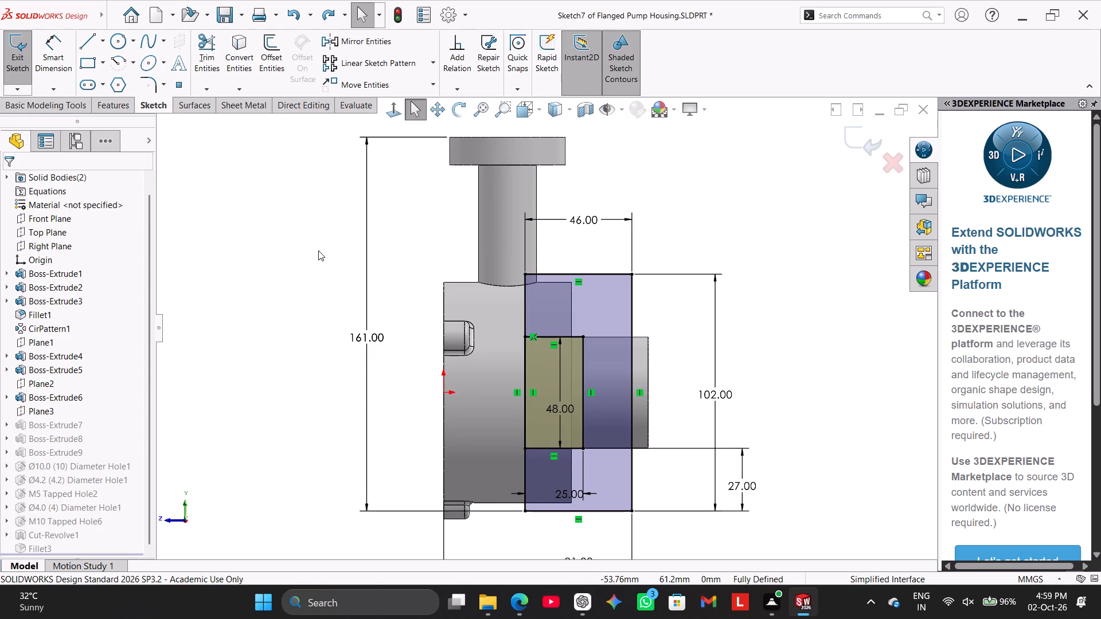
pyautogui.click(25, 60)
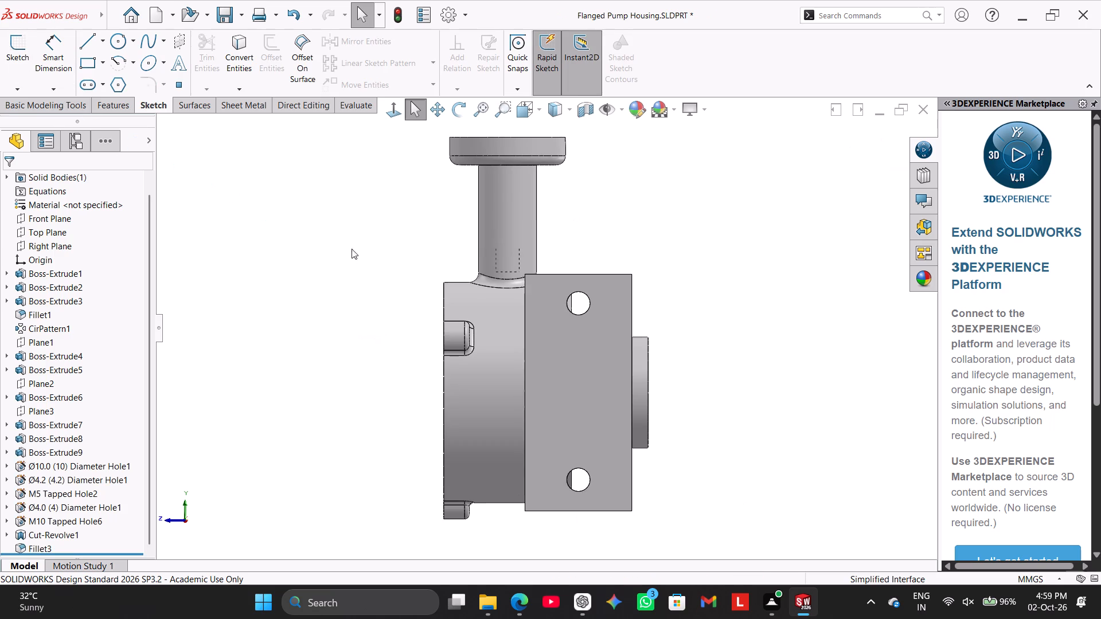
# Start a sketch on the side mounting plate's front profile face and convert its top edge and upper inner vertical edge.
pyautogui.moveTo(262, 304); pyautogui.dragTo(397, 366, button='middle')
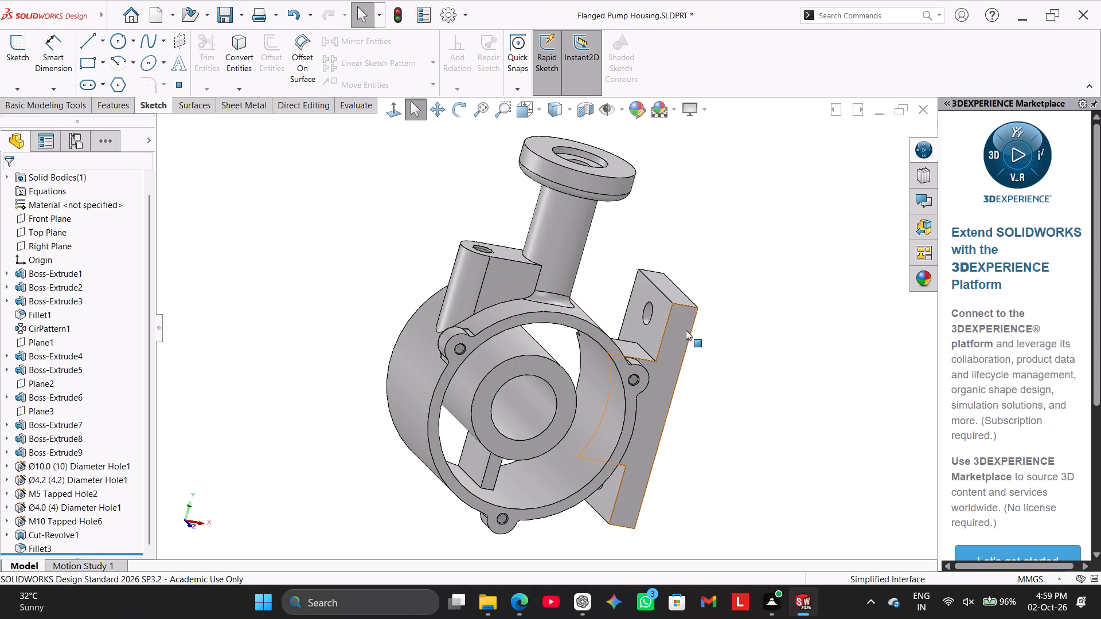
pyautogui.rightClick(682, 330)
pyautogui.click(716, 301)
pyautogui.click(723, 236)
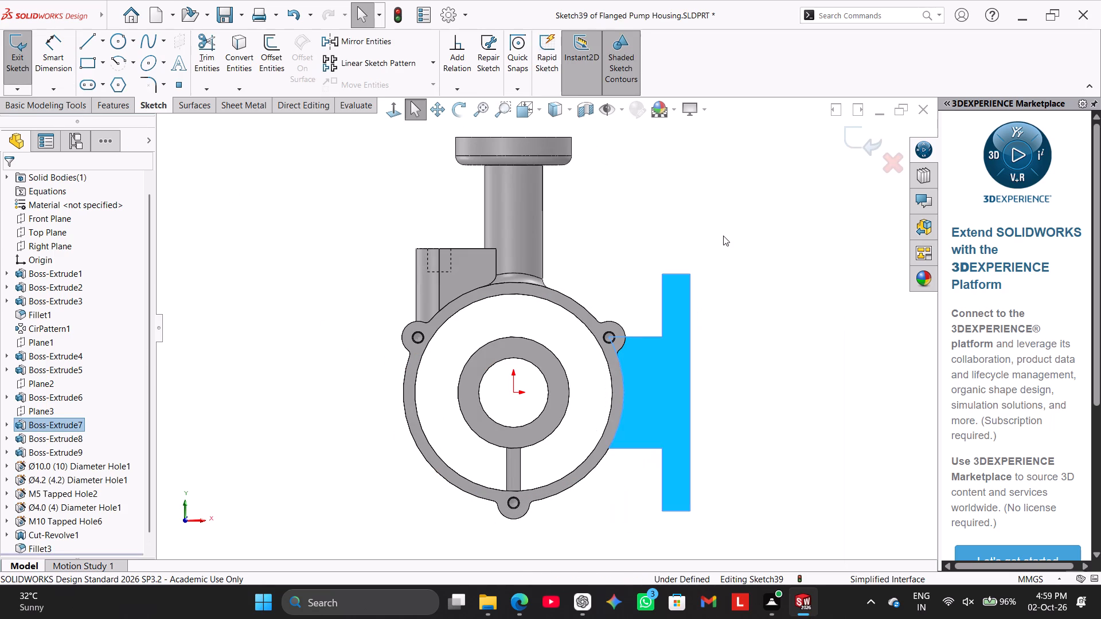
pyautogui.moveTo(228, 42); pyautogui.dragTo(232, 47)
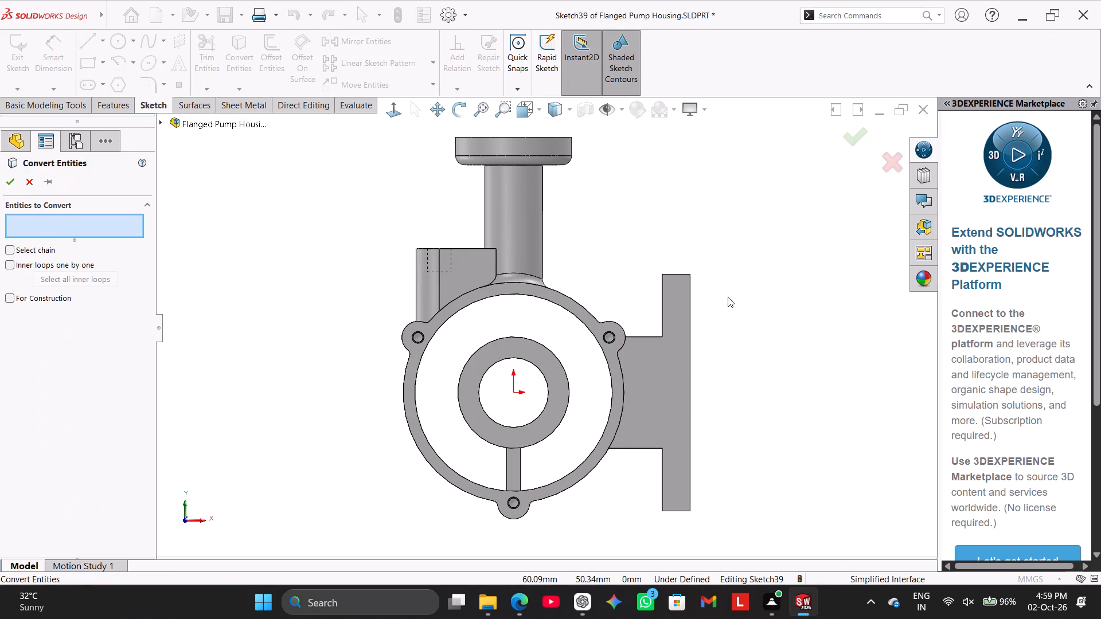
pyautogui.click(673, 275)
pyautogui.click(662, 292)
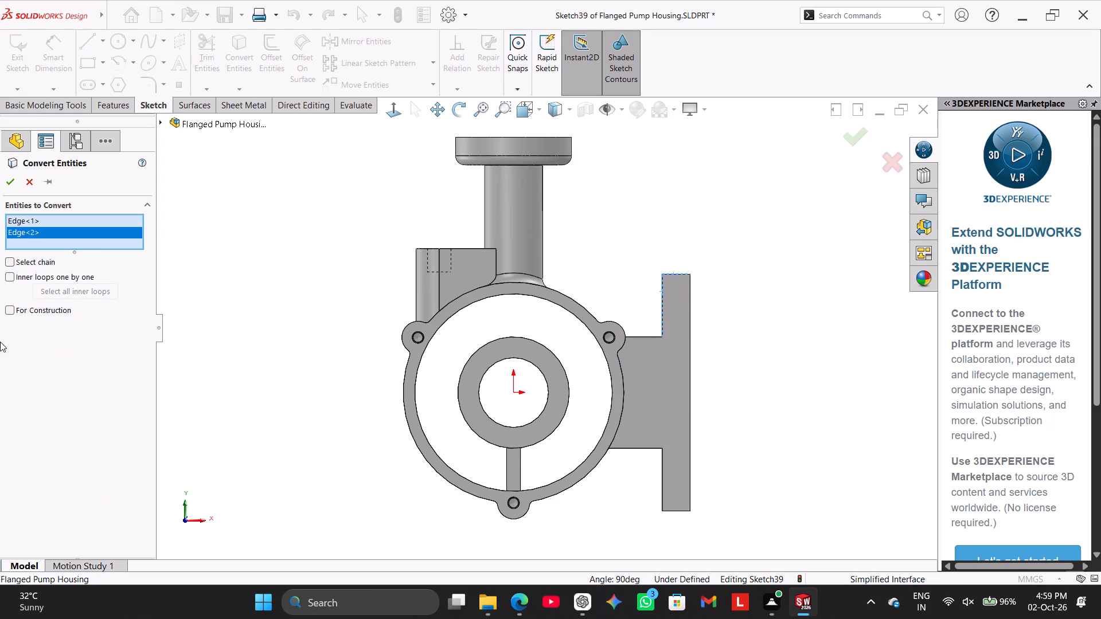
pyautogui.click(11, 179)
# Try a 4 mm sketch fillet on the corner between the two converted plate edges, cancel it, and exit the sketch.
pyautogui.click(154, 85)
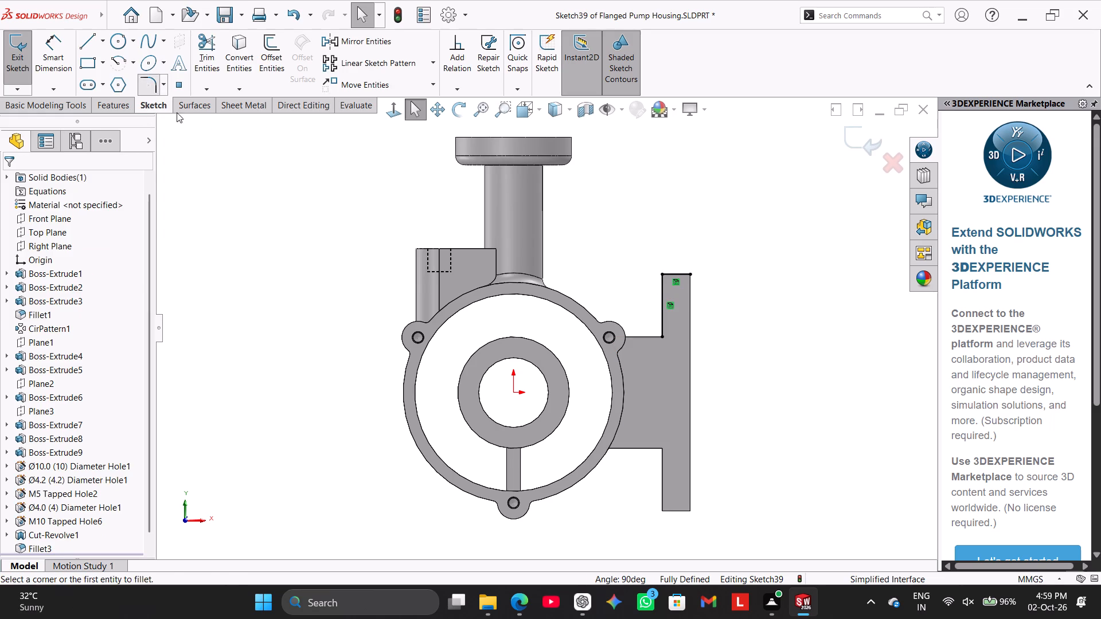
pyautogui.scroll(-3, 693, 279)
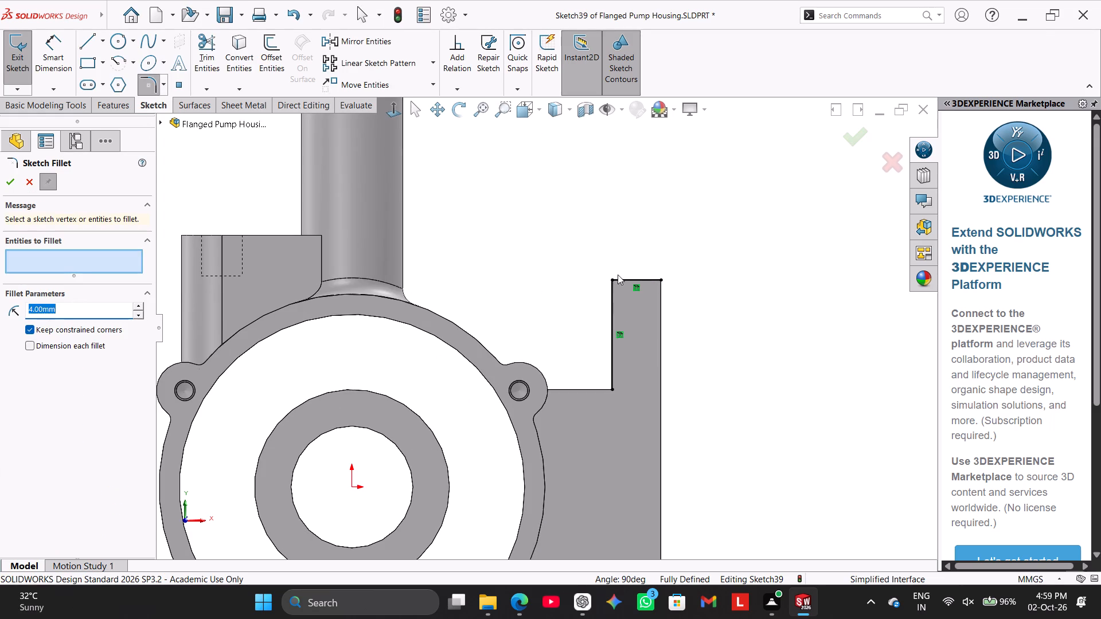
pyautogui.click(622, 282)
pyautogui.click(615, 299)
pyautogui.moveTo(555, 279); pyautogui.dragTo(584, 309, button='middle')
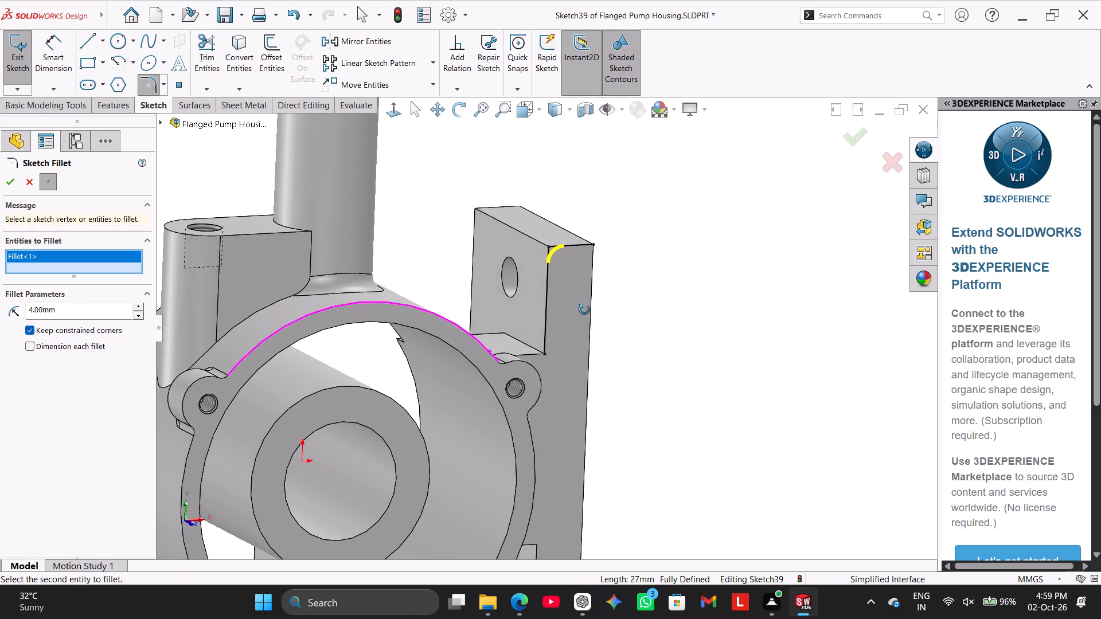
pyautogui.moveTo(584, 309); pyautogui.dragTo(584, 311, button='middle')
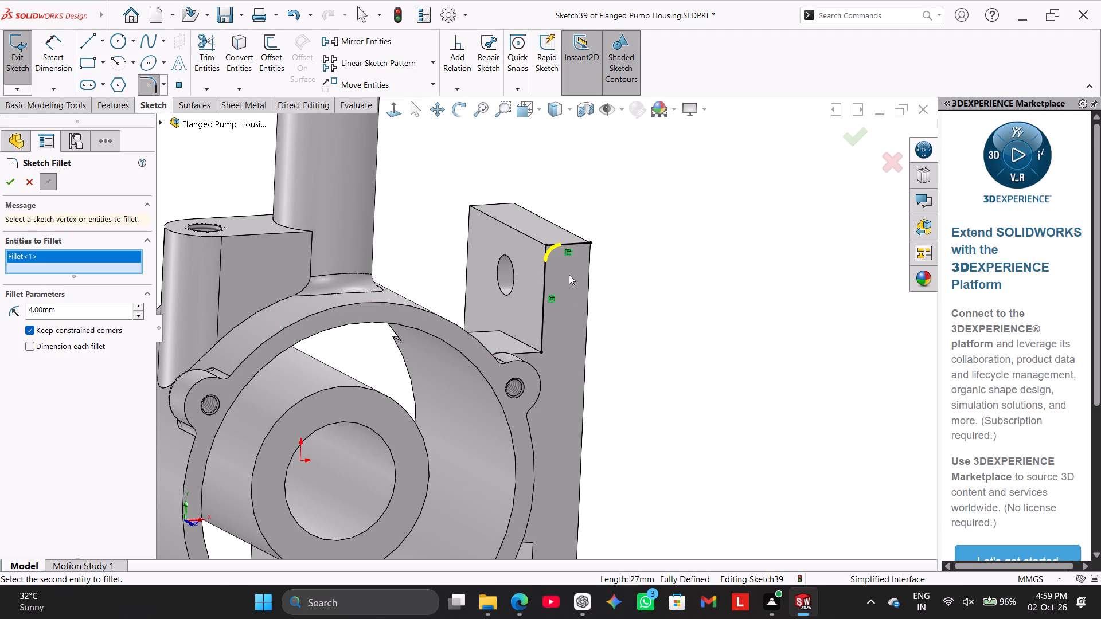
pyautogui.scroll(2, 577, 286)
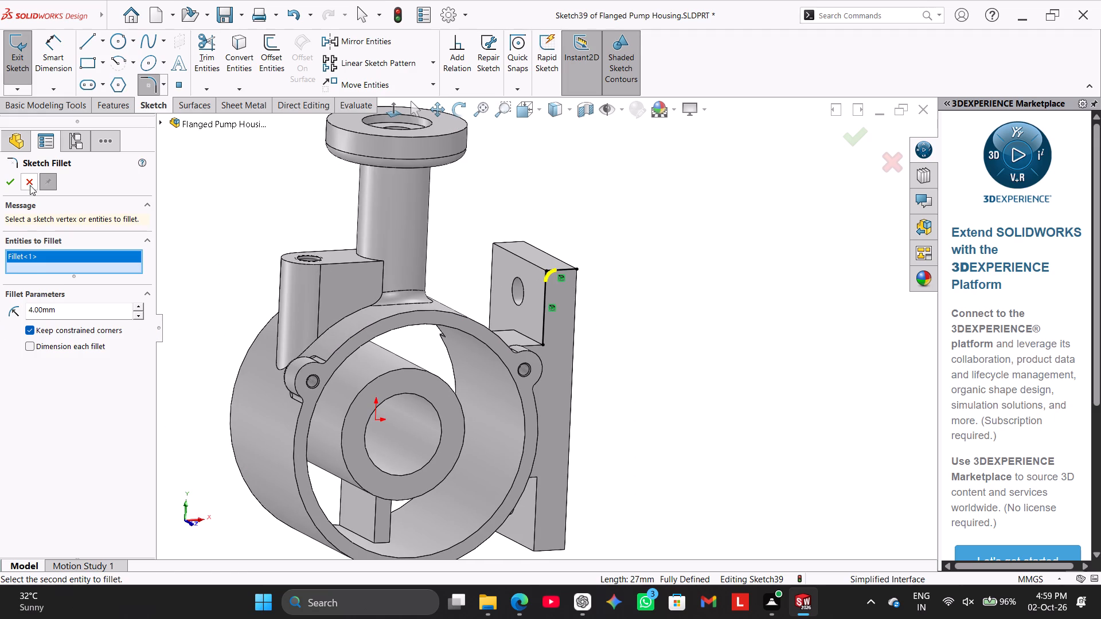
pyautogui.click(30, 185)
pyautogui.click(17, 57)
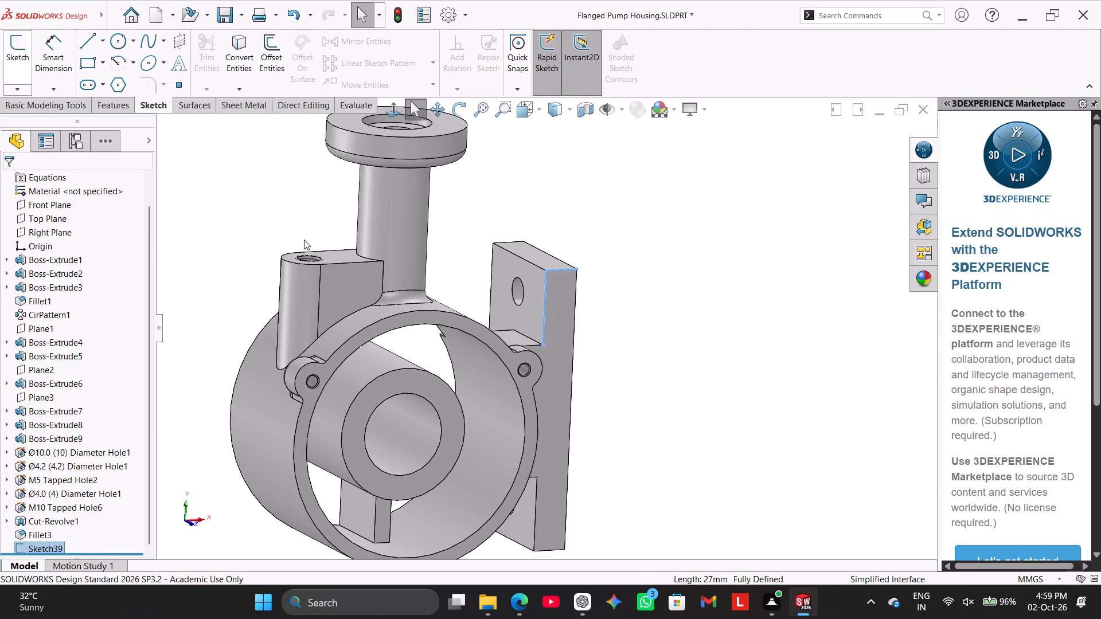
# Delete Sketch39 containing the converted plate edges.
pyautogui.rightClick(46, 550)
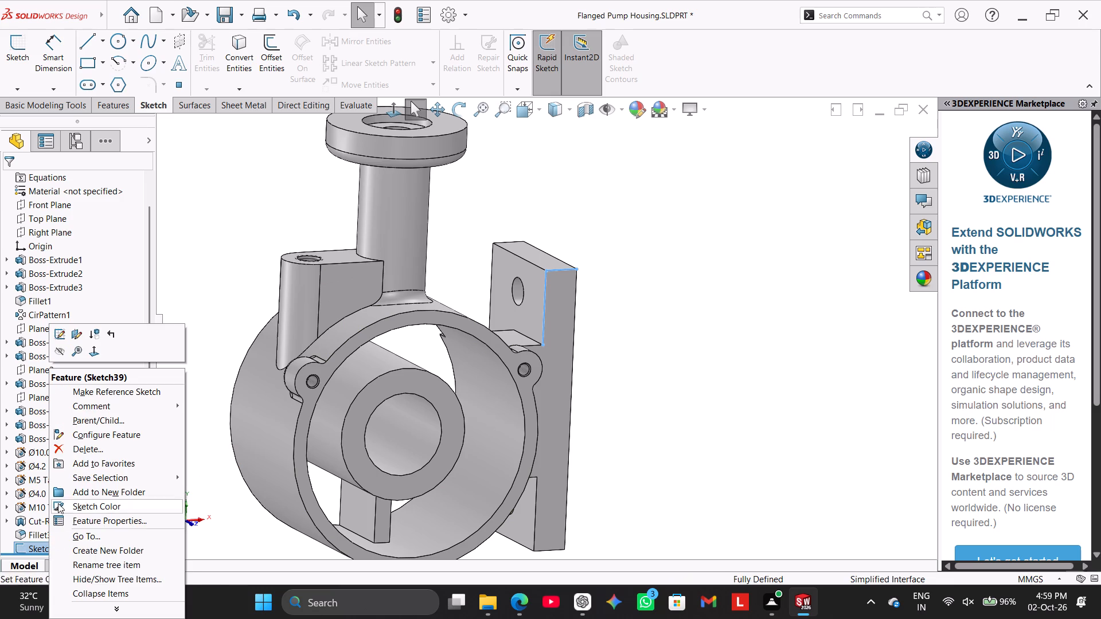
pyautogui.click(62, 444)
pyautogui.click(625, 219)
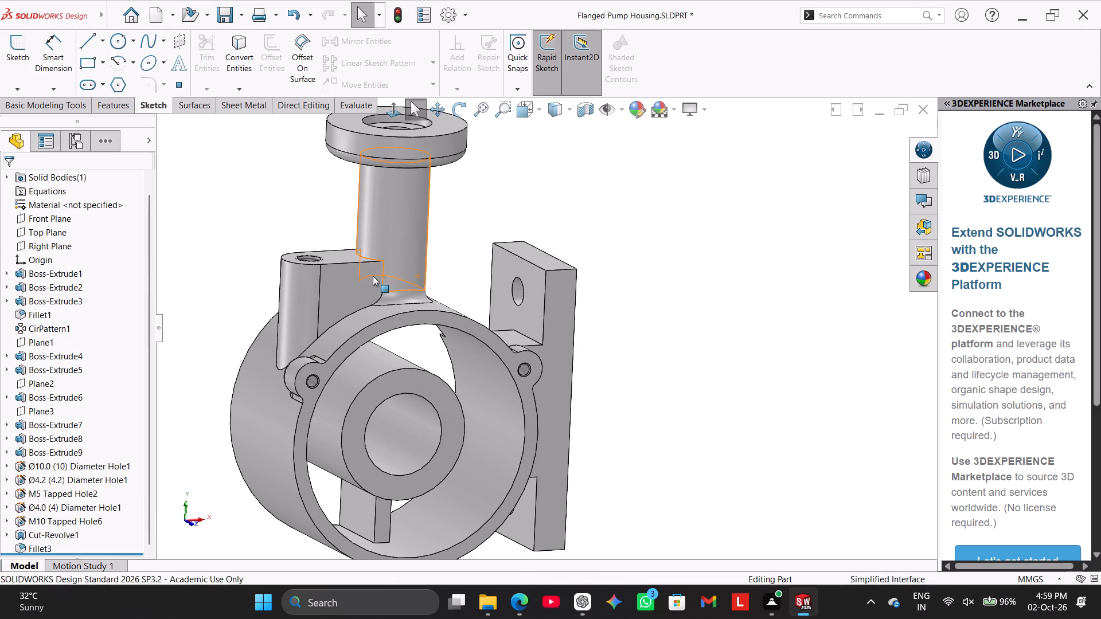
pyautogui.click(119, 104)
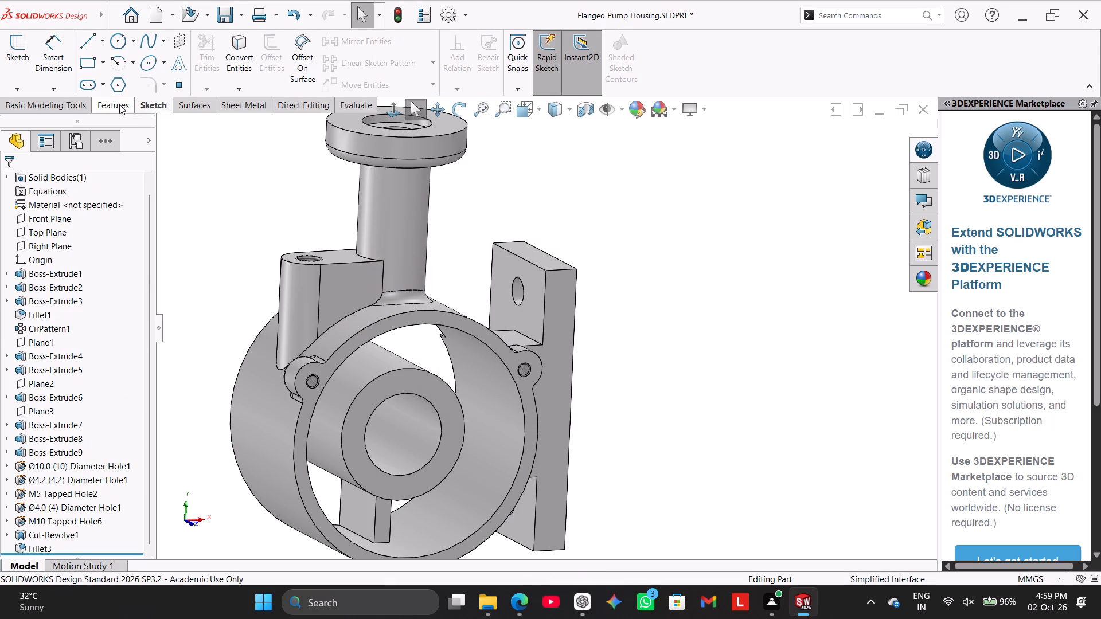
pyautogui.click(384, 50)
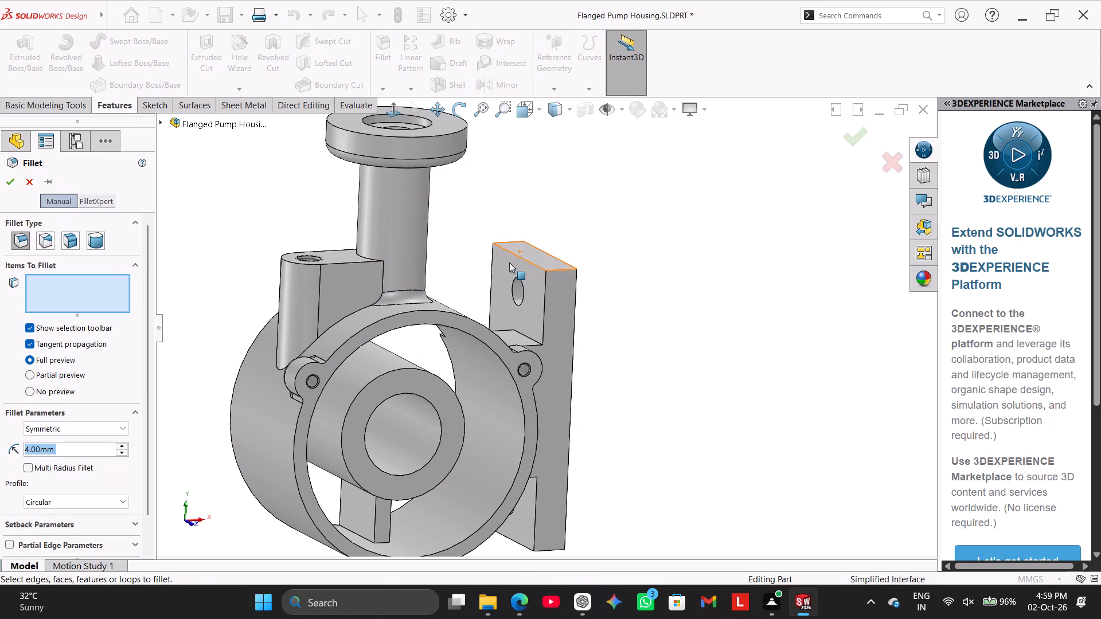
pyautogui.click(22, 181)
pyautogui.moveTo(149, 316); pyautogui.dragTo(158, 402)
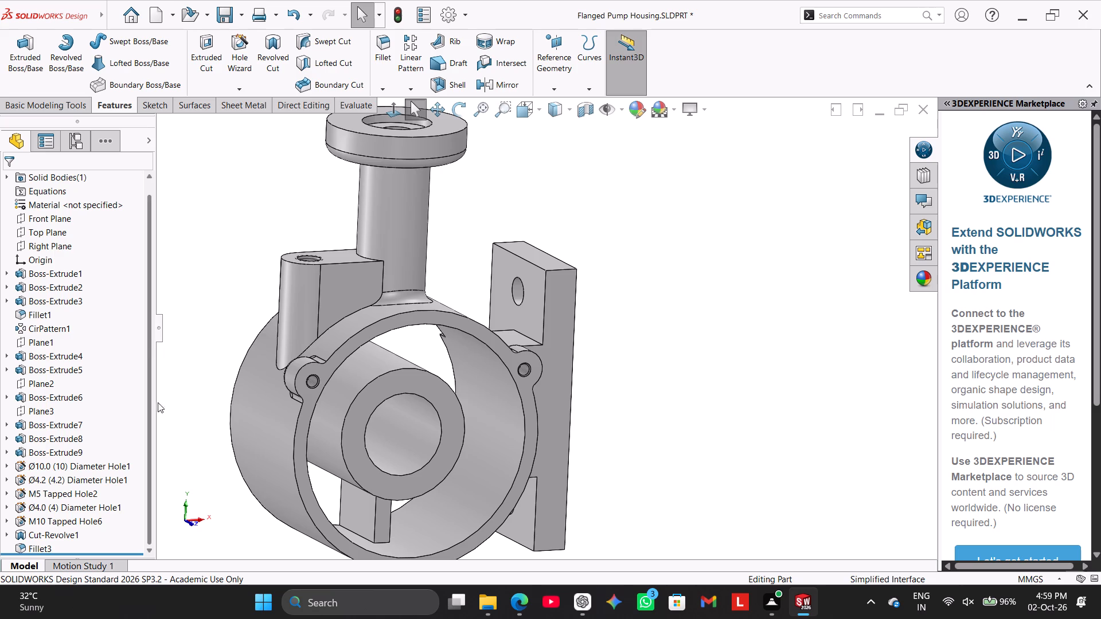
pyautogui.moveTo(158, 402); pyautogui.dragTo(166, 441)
# Edit Fillet3 to add the side mounting plate's top and bottom inner edges to the 4 mm fillet.
pyautogui.rightClick(45, 544)
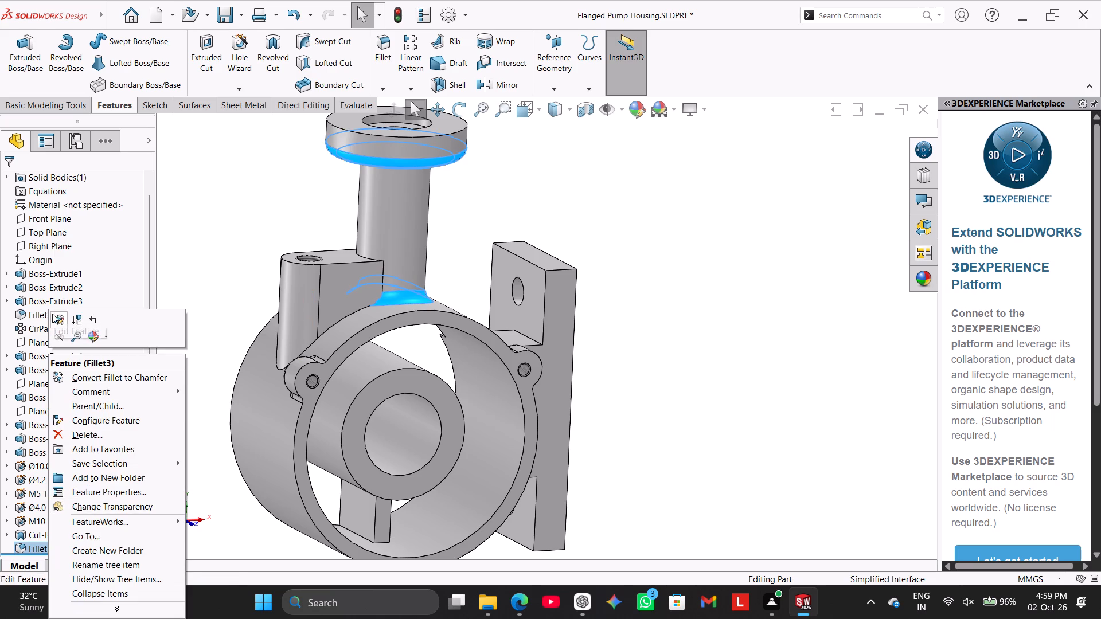
pyautogui.click(56, 316)
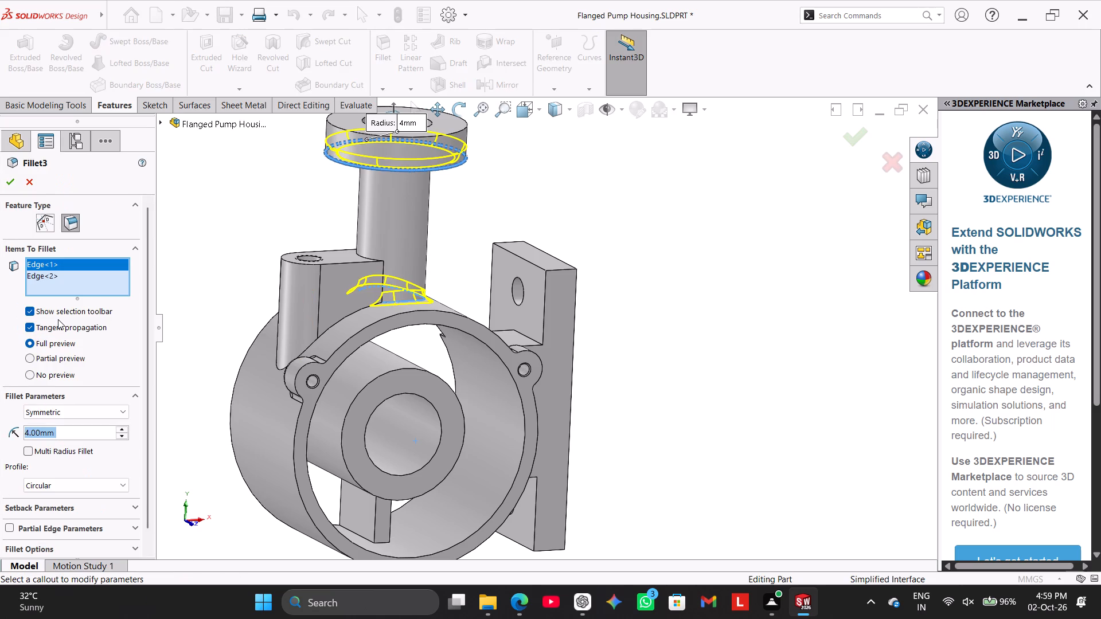
pyautogui.click(520, 256)
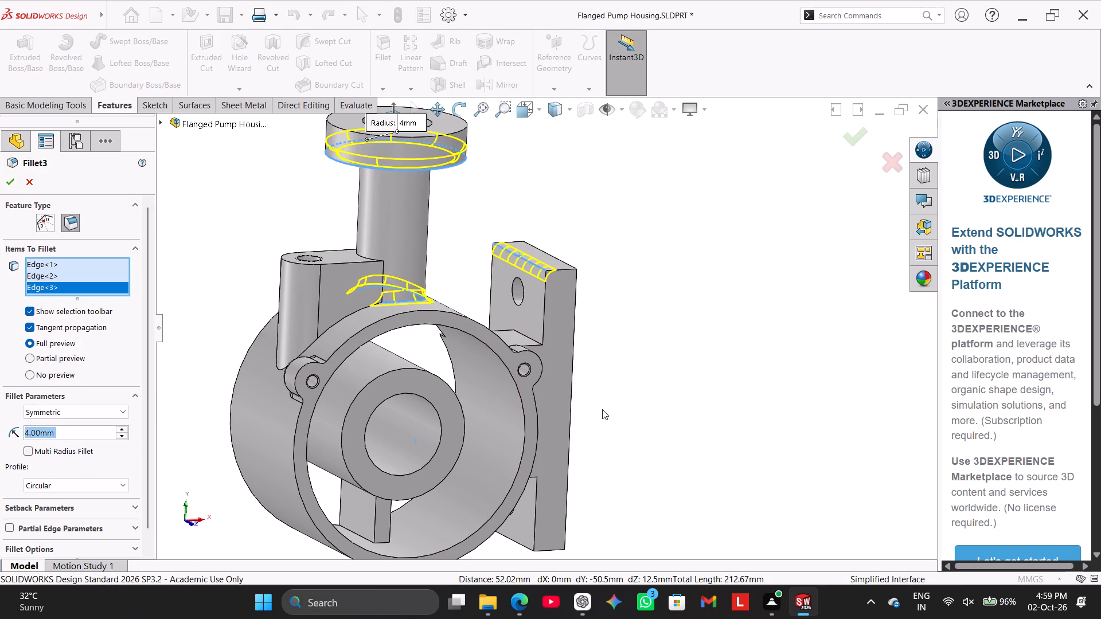
pyautogui.moveTo(606, 417); pyautogui.dragTo(592, 352, button='middle')
pyautogui.scroll(2, 592, 389)
pyautogui.moveTo(596, 484); pyautogui.dragTo(638, 456, button='middle')
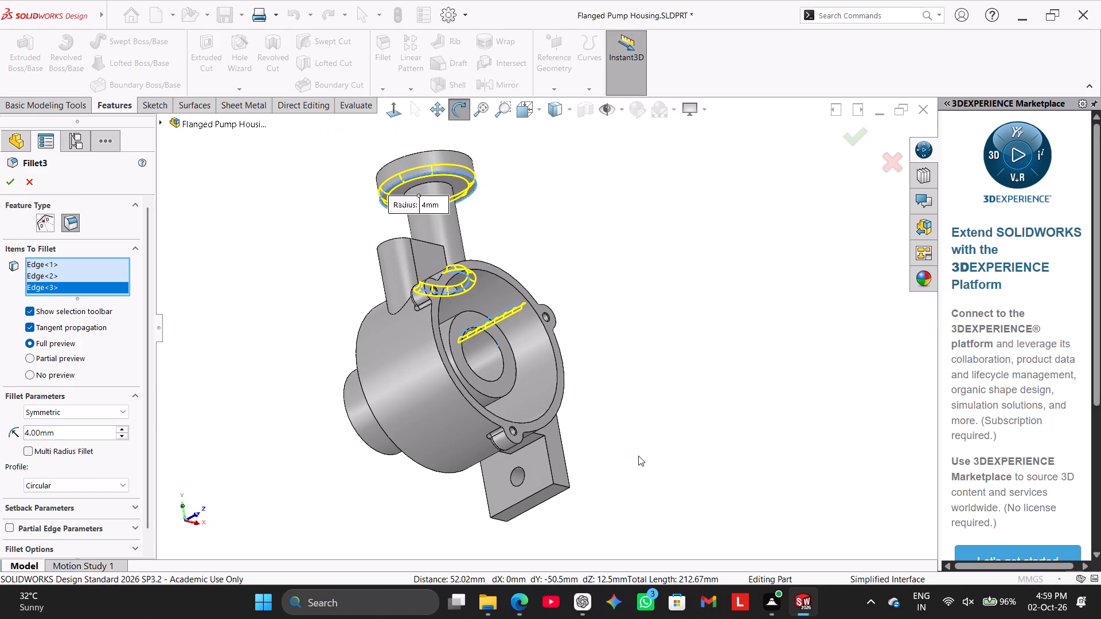
pyautogui.click(526, 496)
pyautogui.moveTo(333, 538); pyautogui.dragTo(193, 544, button='middle')
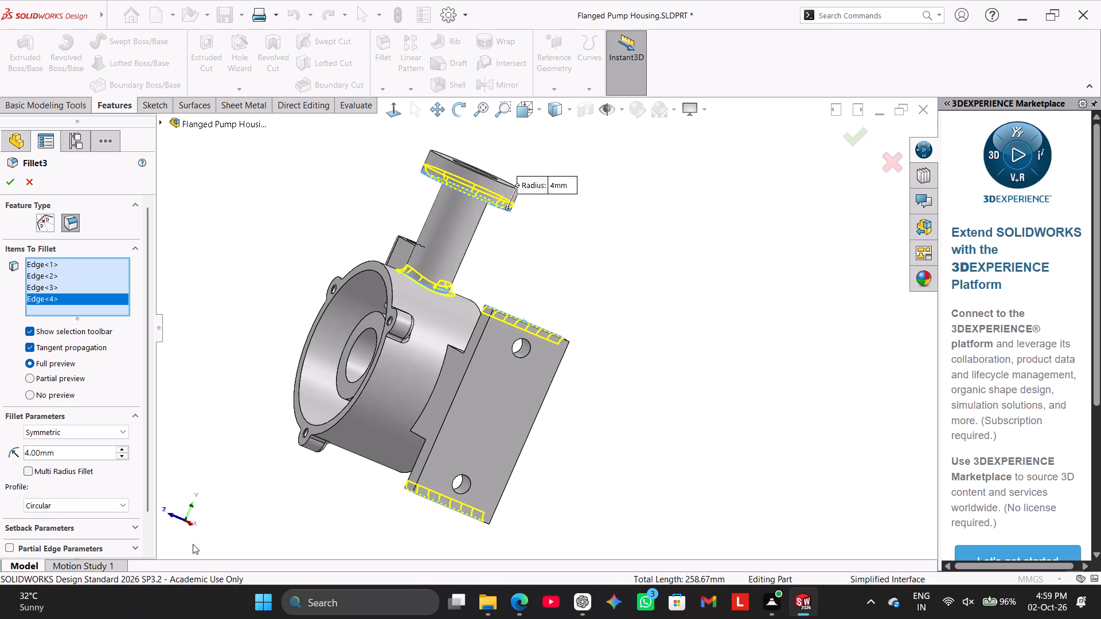
pyautogui.scroll(1, 239, 536)
pyautogui.scroll(1, 298, 531)
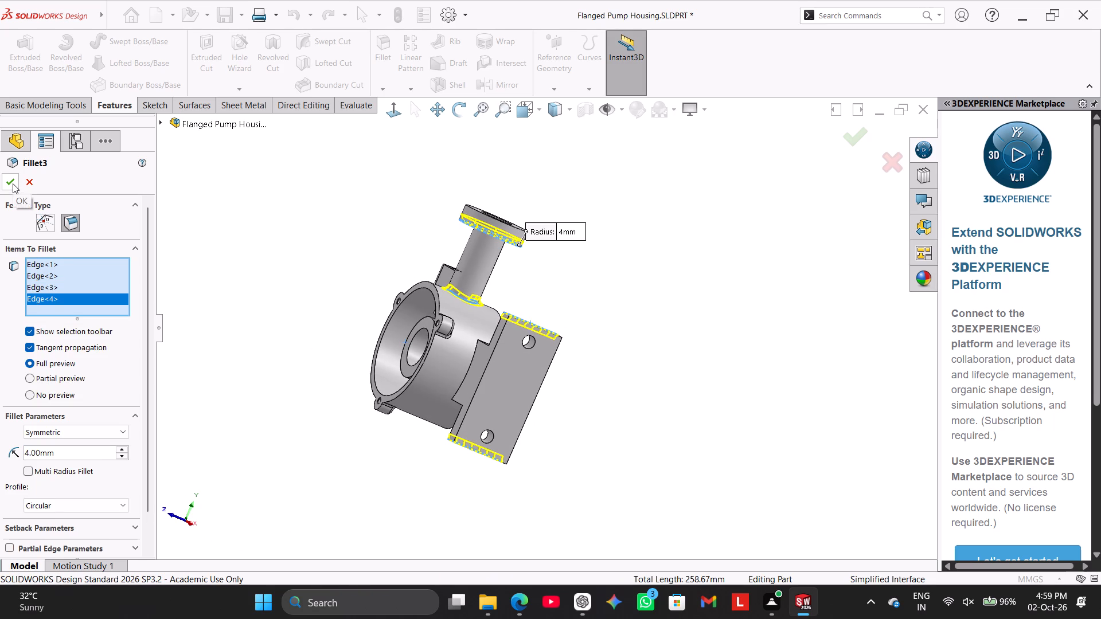
pyautogui.click(13, 183)
# Examine the side mounting plate's rounded edges from the front, back and close up.
pyautogui.moveTo(347, 455); pyautogui.dragTo(444, 520, button='middle')
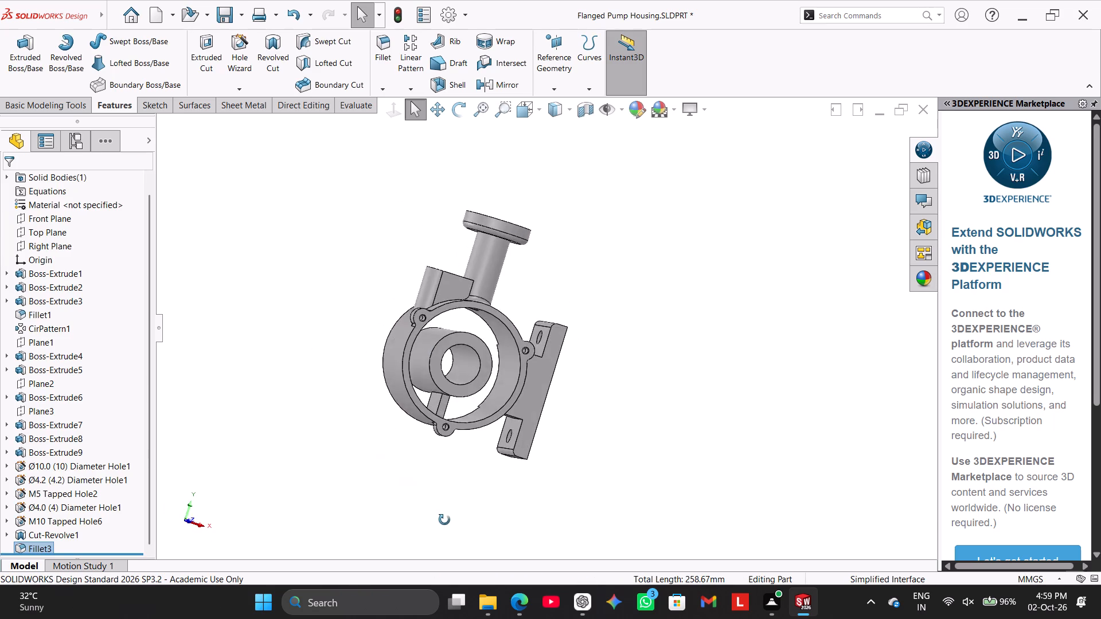
pyautogui.moveTo(444, 520); pyautogui.dragTo(417, 526, button='middle')
pyautogui.moveTo(433, 491); pyautogui.dragTo(358, 472, button='middle')
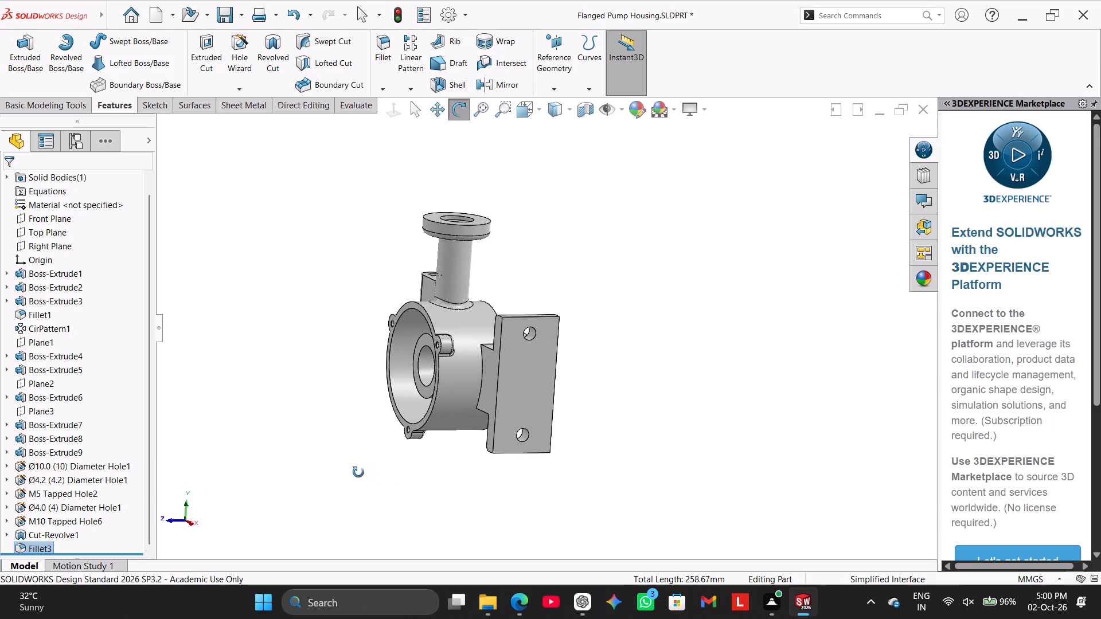
pyautogui.moveTo(358, 472); pyautogui.dragTo(553, 506, button='middle')
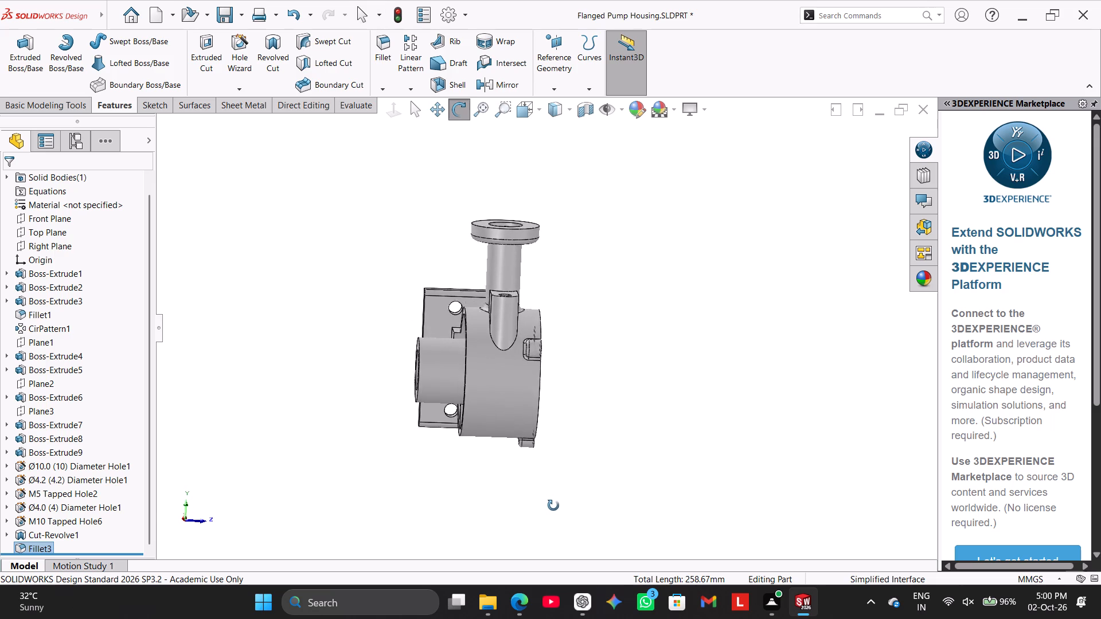
pyautogui.moveTo(553, 506); pyautogui.dragTo(557, 514, button='middle')
pyautogui.scroll(-3, 493, 300)
pyautogui.scroll(-2, 444, 280)
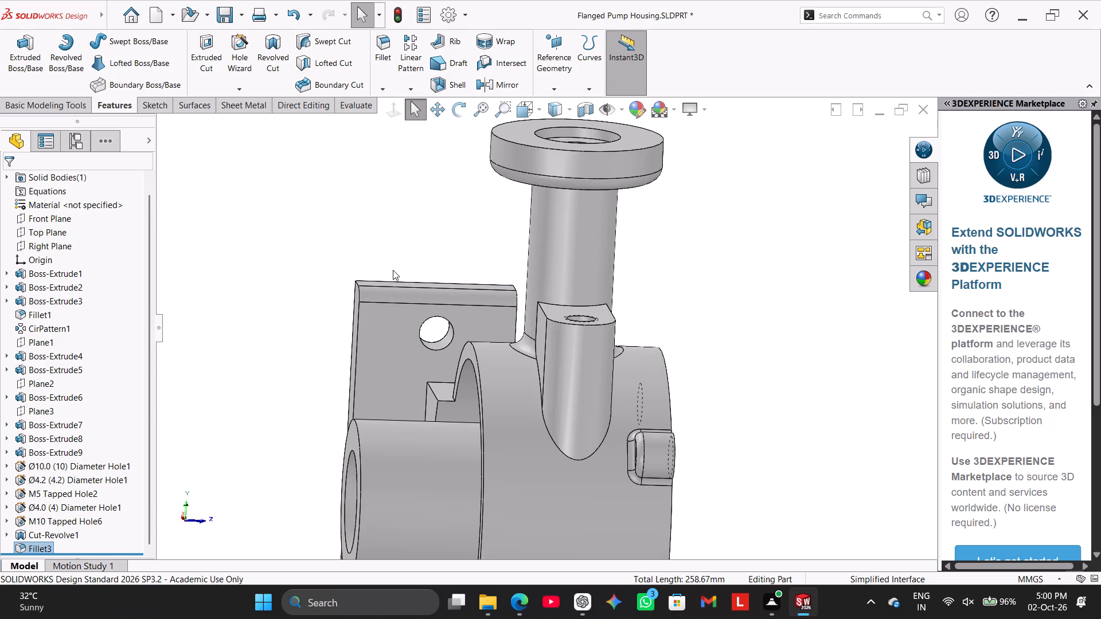
pyautogui.moveTo(381, 250); pyautogui.dragTo(410, 289, button='middle')
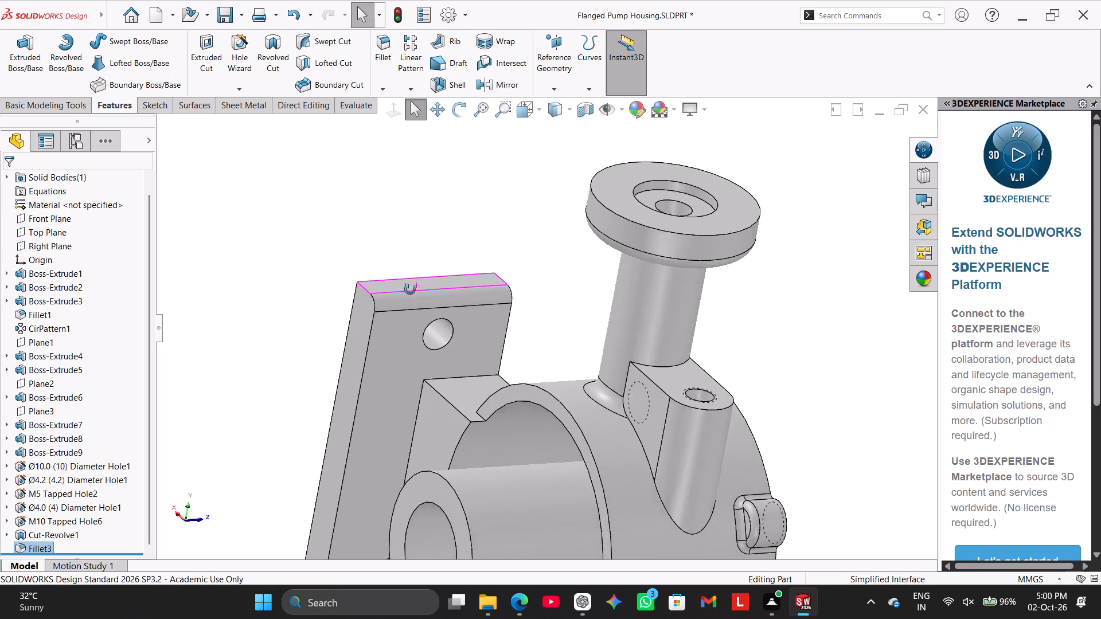
pyautogui.moveTo(410, 289); pyautogui.dragTo(427, 318, button='middle')
# Start a new constant-size fillet with a 6 mm radius.
pyautogui.click(377, 64)
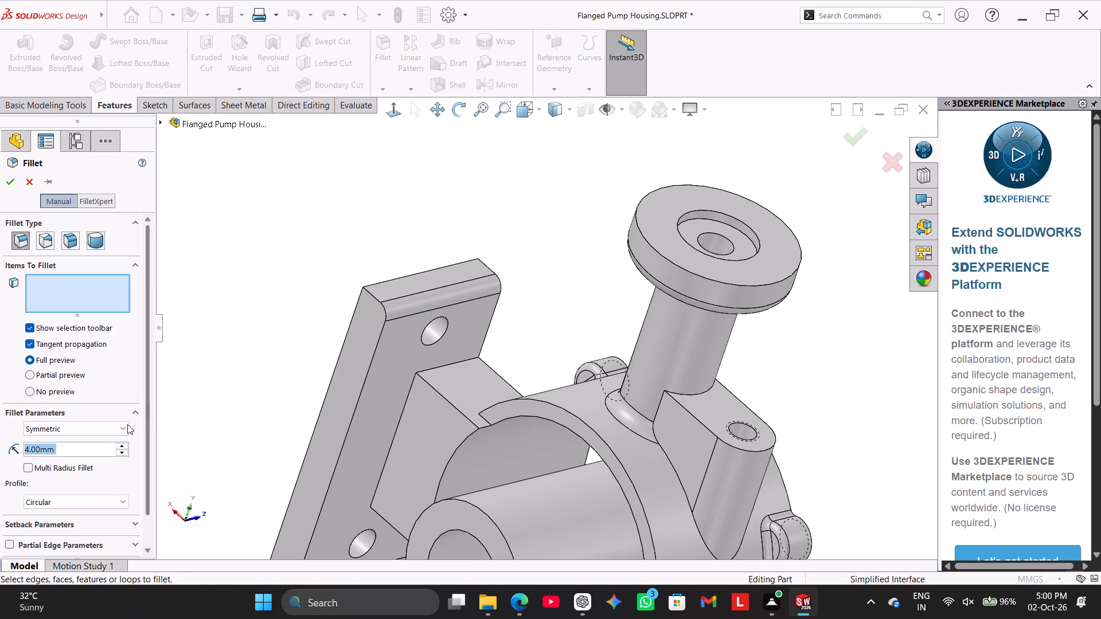
pyautogui.press('6')
pyautogui.press('Return')
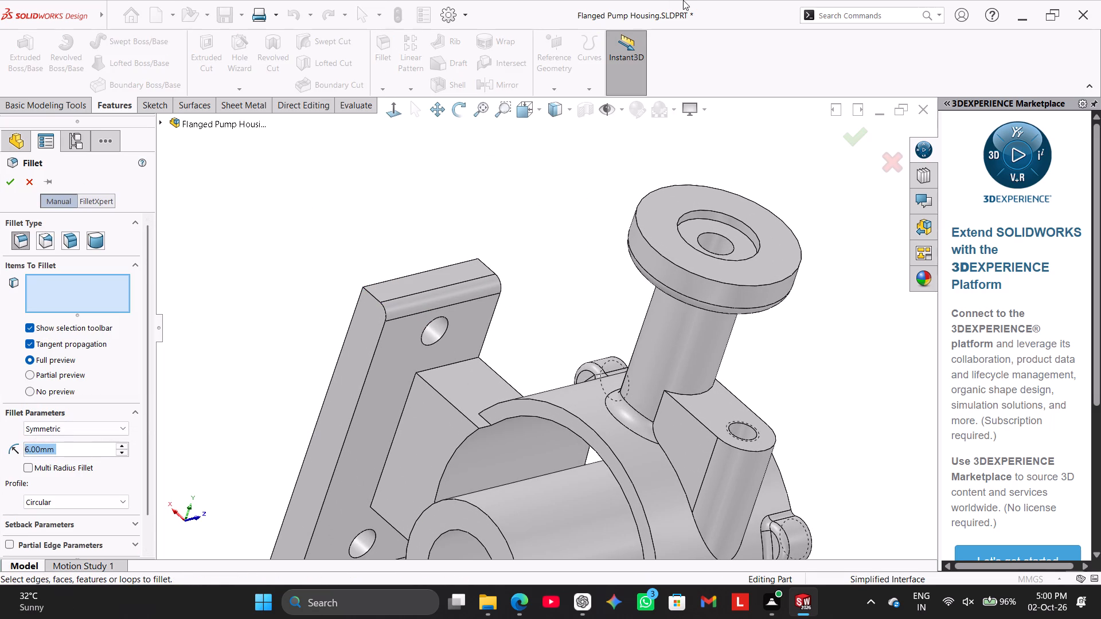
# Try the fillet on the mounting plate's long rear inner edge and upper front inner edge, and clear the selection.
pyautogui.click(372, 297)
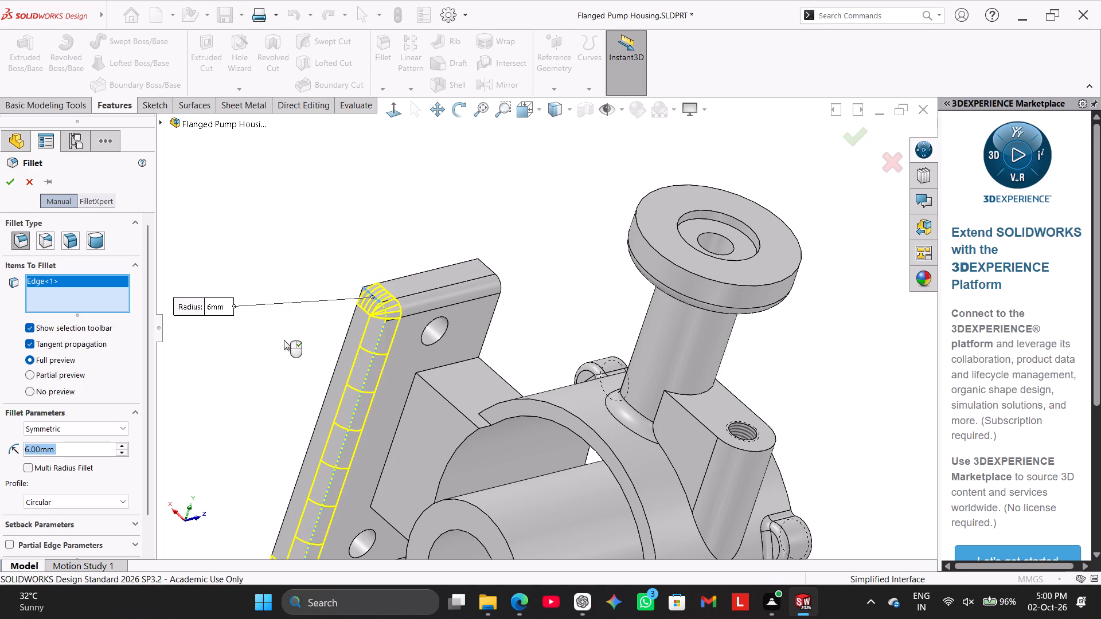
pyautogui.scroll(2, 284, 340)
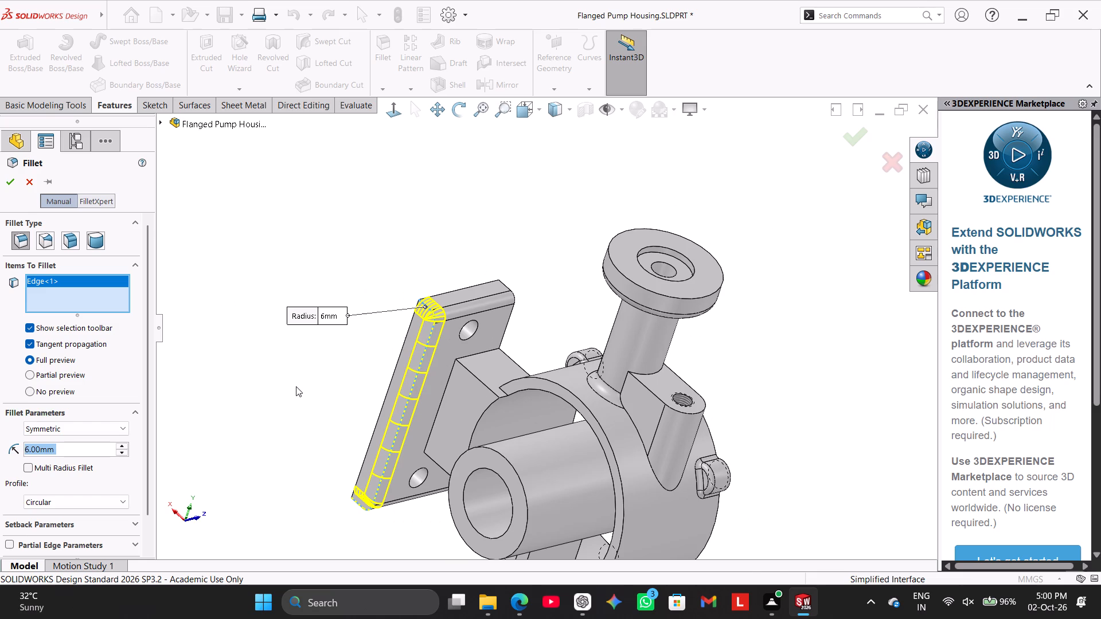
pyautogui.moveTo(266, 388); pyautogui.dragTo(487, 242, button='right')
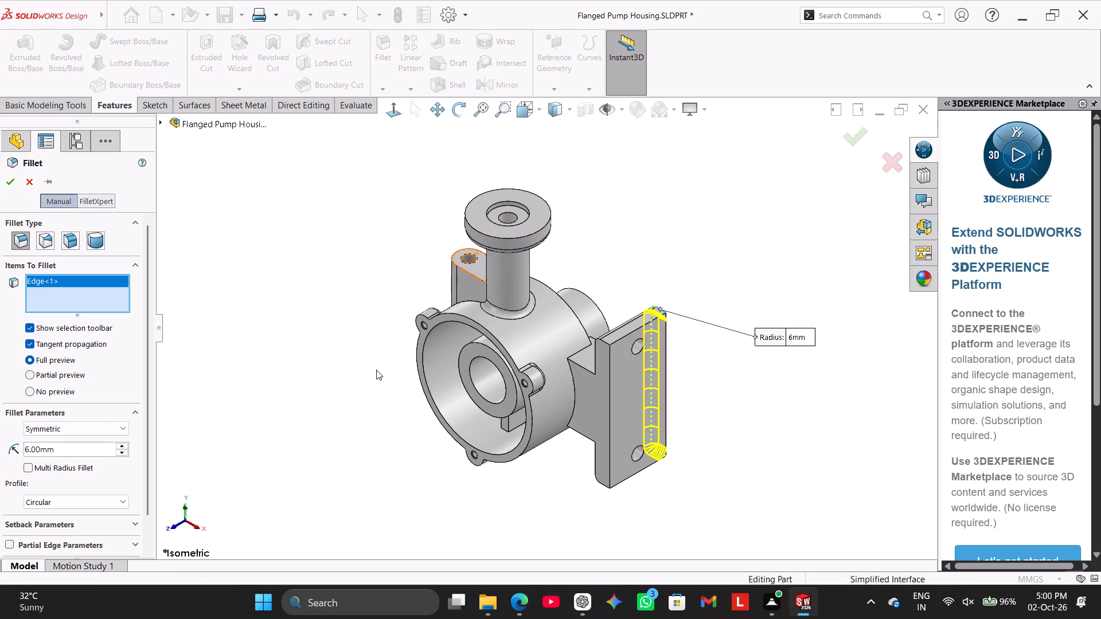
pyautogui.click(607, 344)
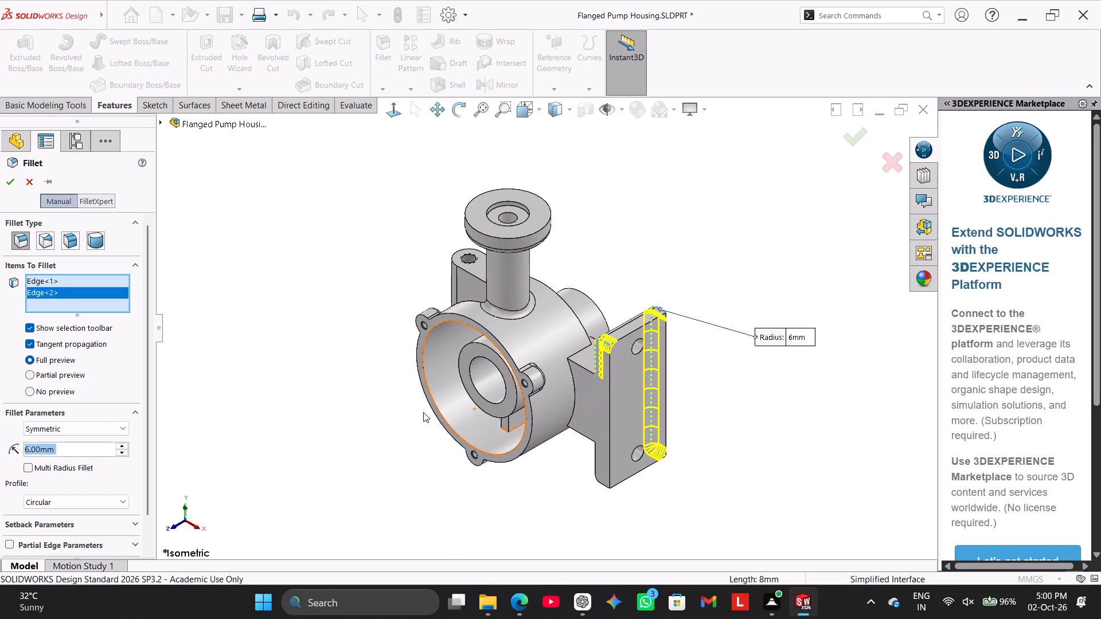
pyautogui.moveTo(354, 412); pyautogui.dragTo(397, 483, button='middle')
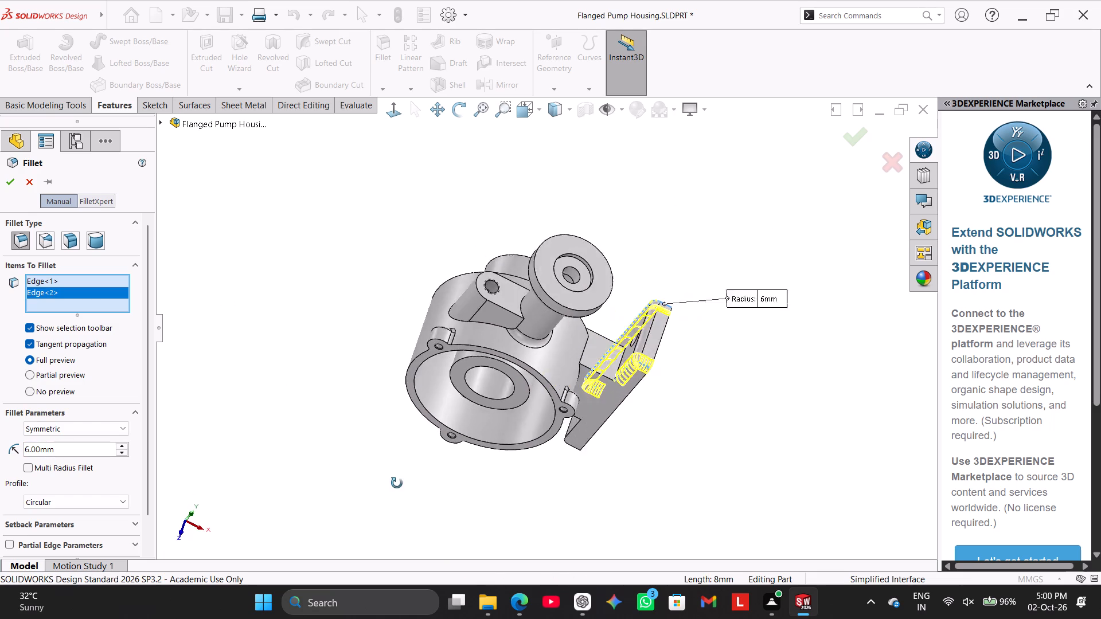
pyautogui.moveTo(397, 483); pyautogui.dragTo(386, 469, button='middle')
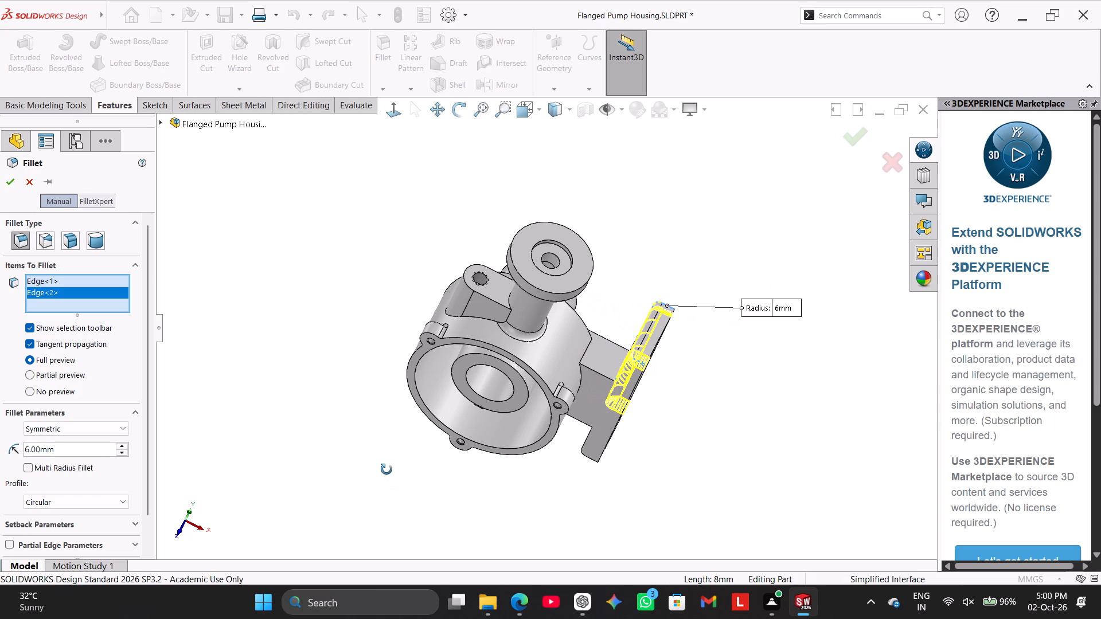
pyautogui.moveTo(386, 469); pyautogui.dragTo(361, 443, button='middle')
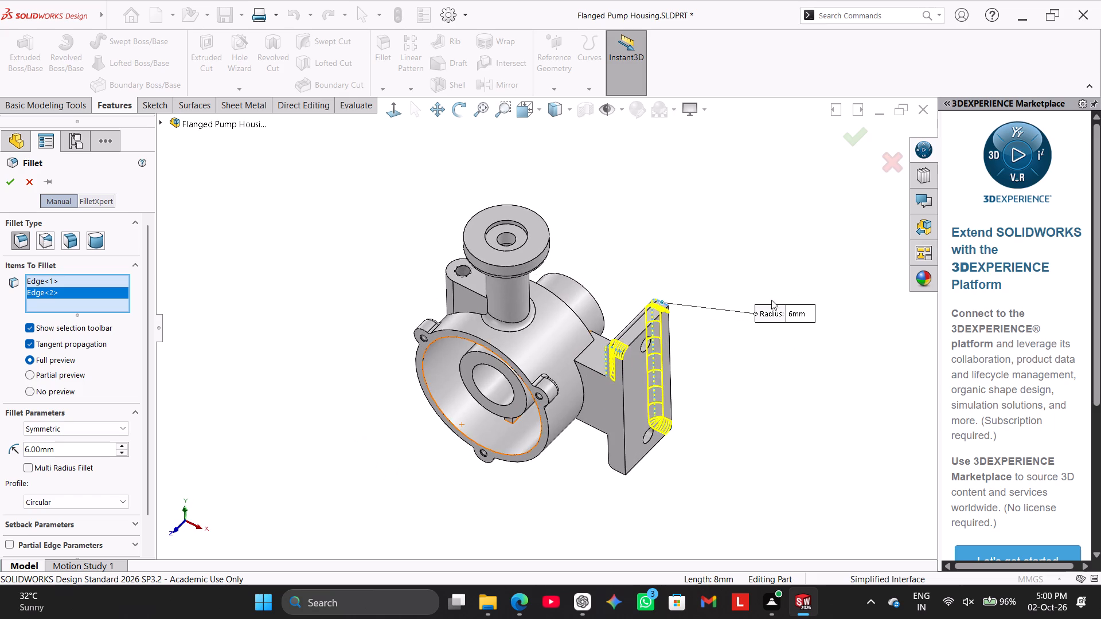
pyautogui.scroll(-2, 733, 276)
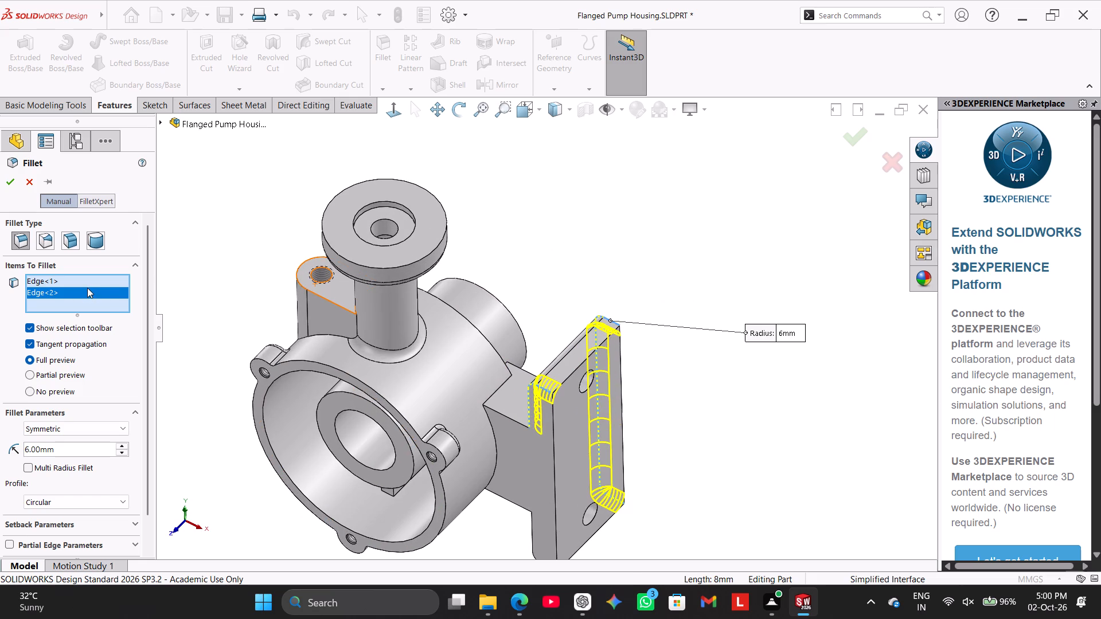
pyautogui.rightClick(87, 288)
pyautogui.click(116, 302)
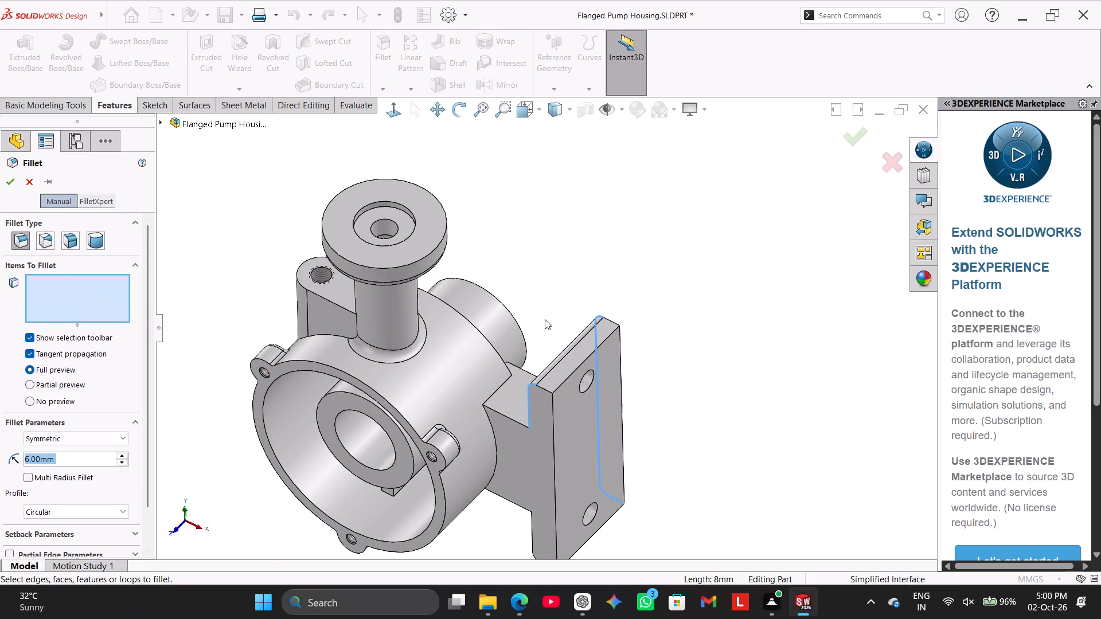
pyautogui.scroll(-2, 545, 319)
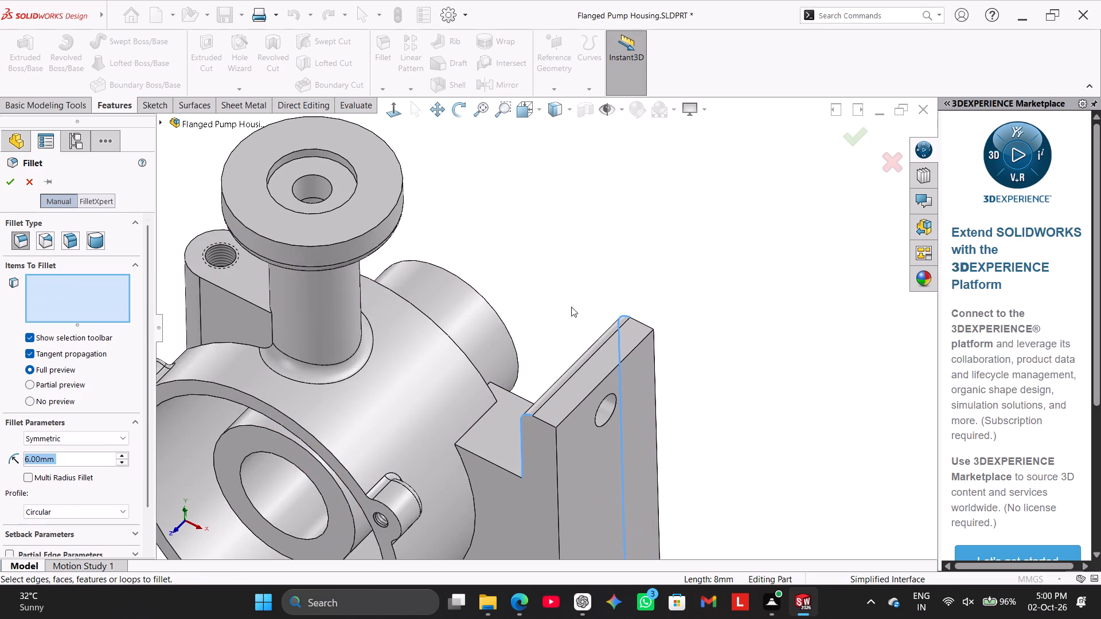
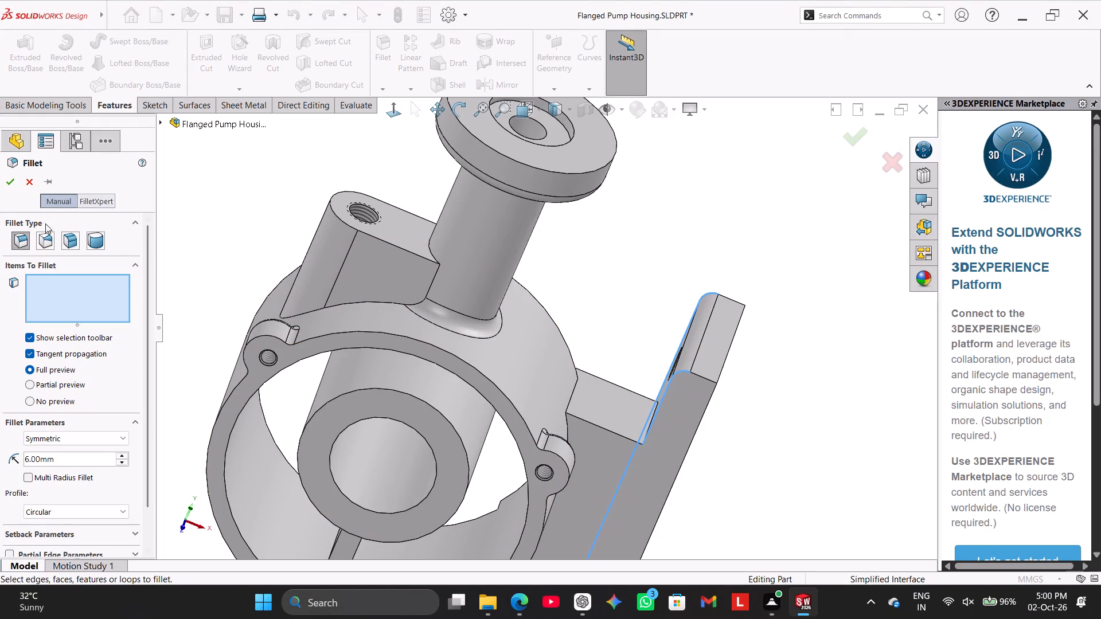
# Cancel the open fillet and delete Fillet3 from the part.
pyautogui.click(28, 185)
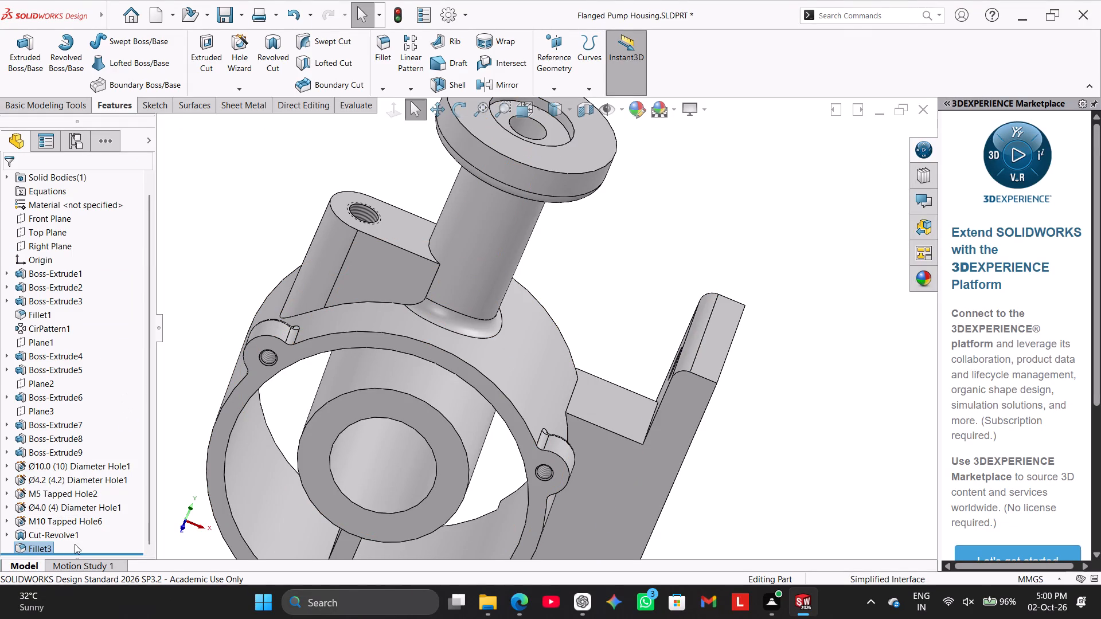
pyautogui.rightClick(36, 547)
pyautogui.click(84, 437)
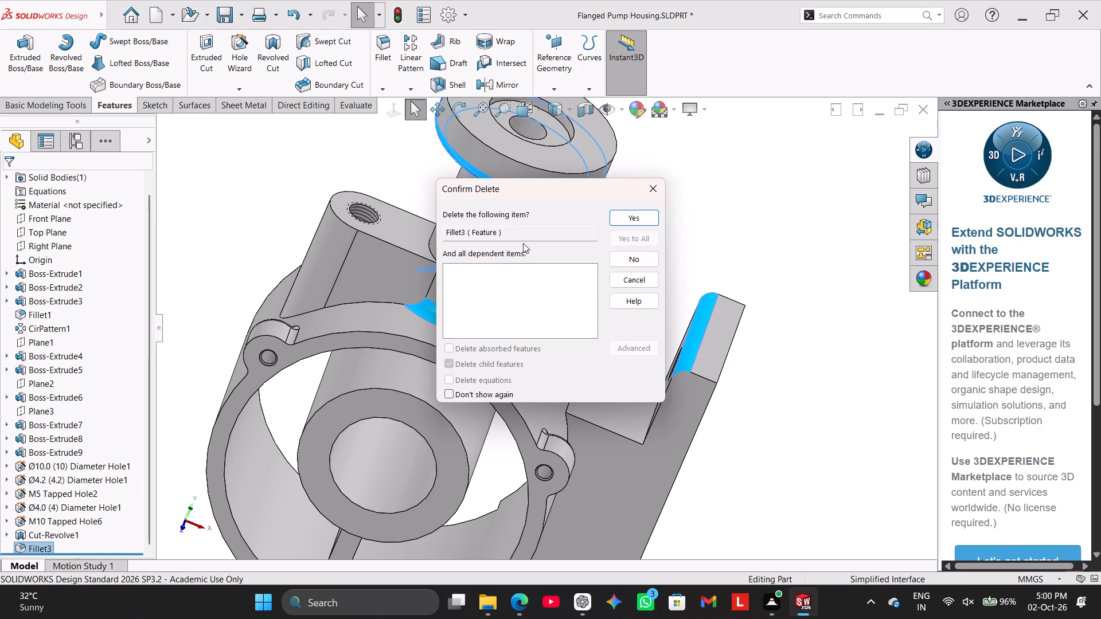
pyautogui.click(624, 221)
# Start a new constant-size fillet with a 6 mm radius.
pyautogui.click(382, 52)
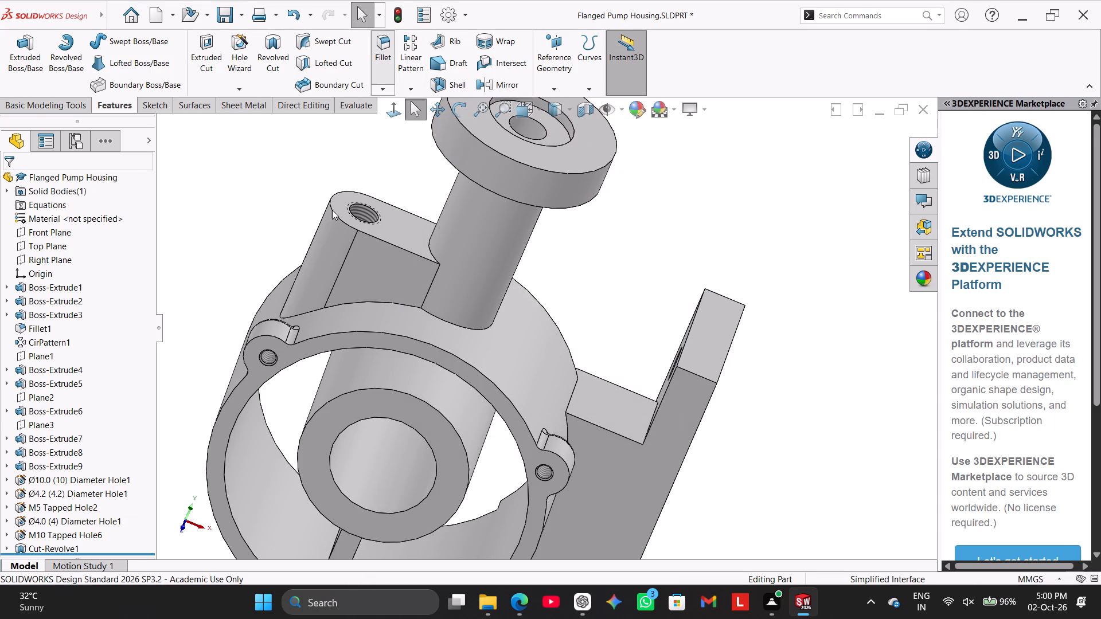
pyautogui.press('6')
pyautogui.press('Return')
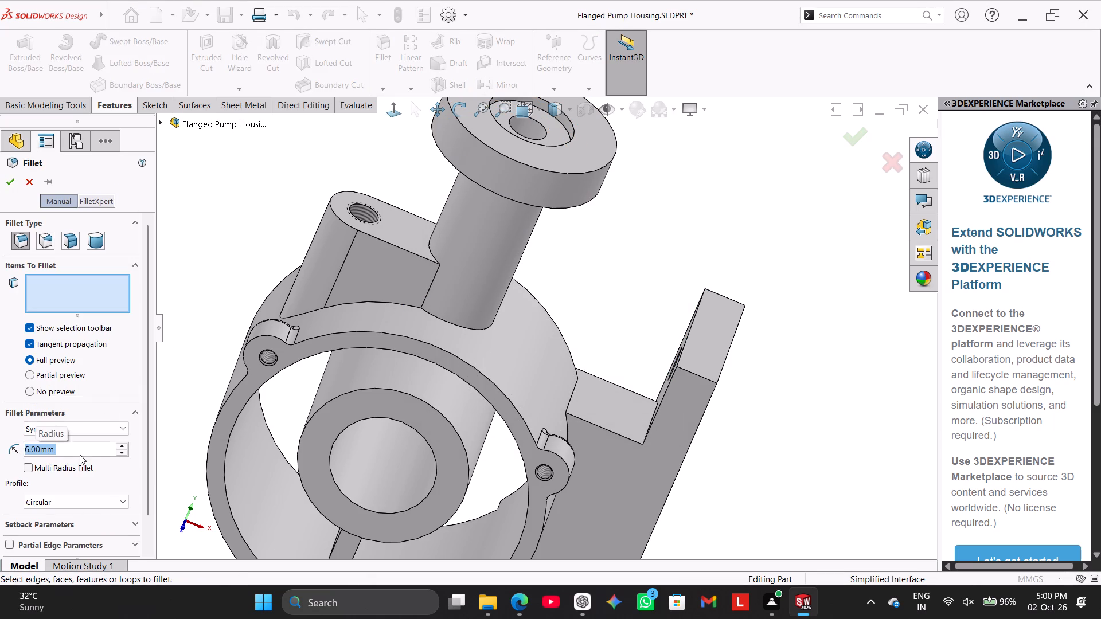
pyautogui.click(10, 187)
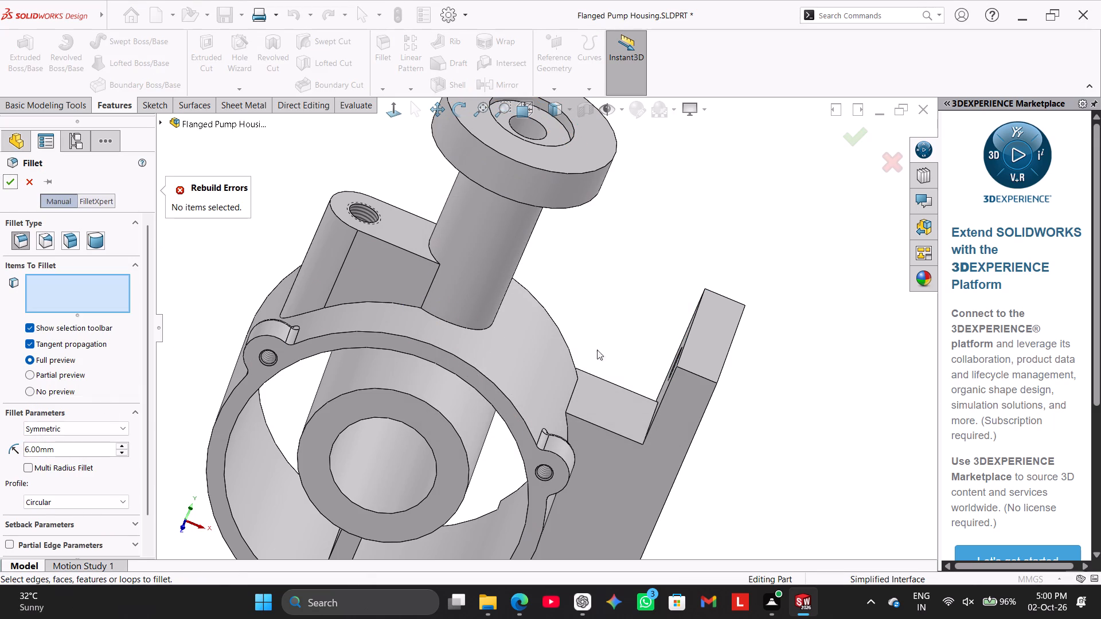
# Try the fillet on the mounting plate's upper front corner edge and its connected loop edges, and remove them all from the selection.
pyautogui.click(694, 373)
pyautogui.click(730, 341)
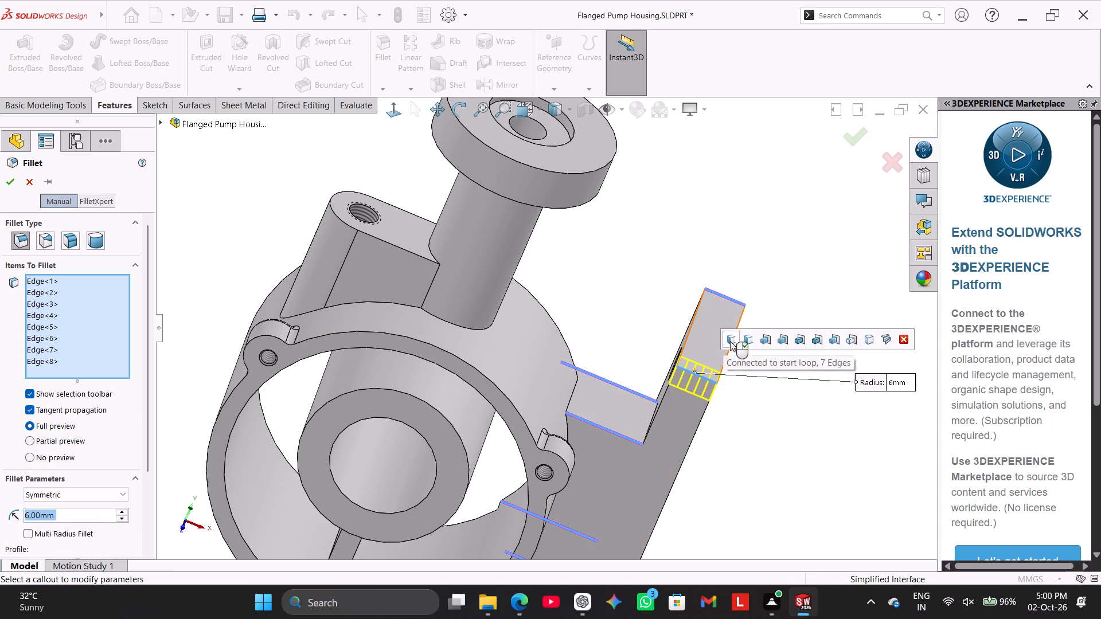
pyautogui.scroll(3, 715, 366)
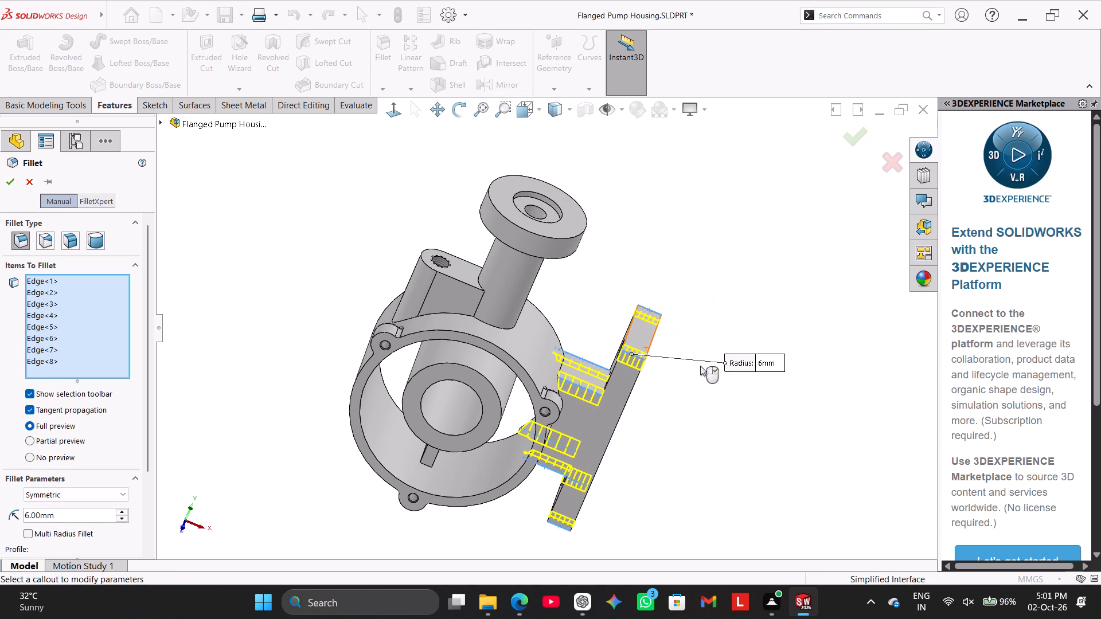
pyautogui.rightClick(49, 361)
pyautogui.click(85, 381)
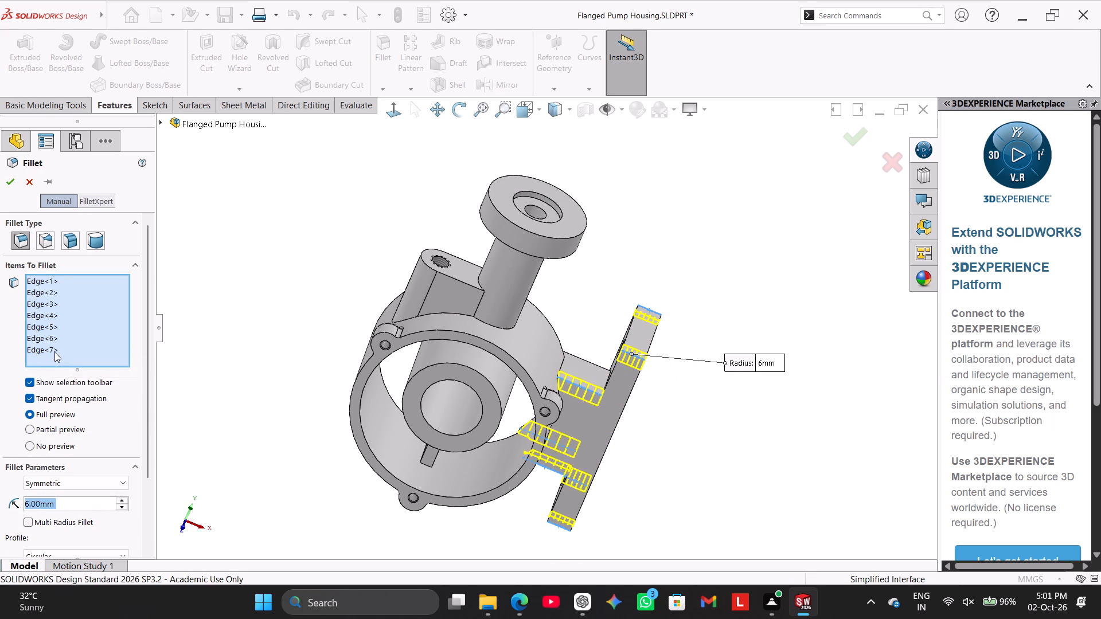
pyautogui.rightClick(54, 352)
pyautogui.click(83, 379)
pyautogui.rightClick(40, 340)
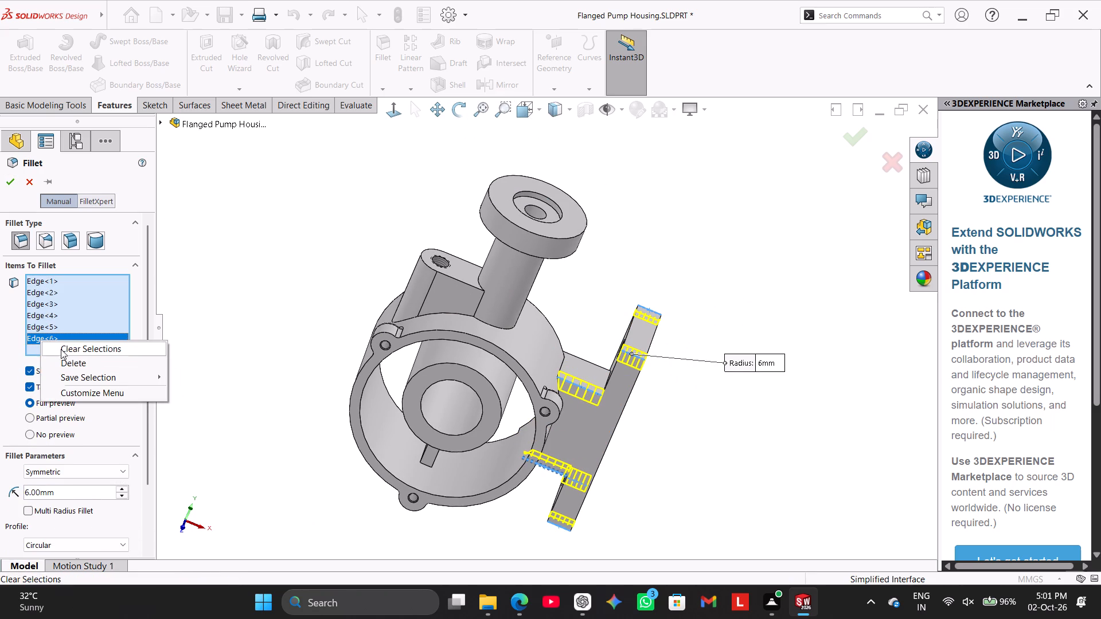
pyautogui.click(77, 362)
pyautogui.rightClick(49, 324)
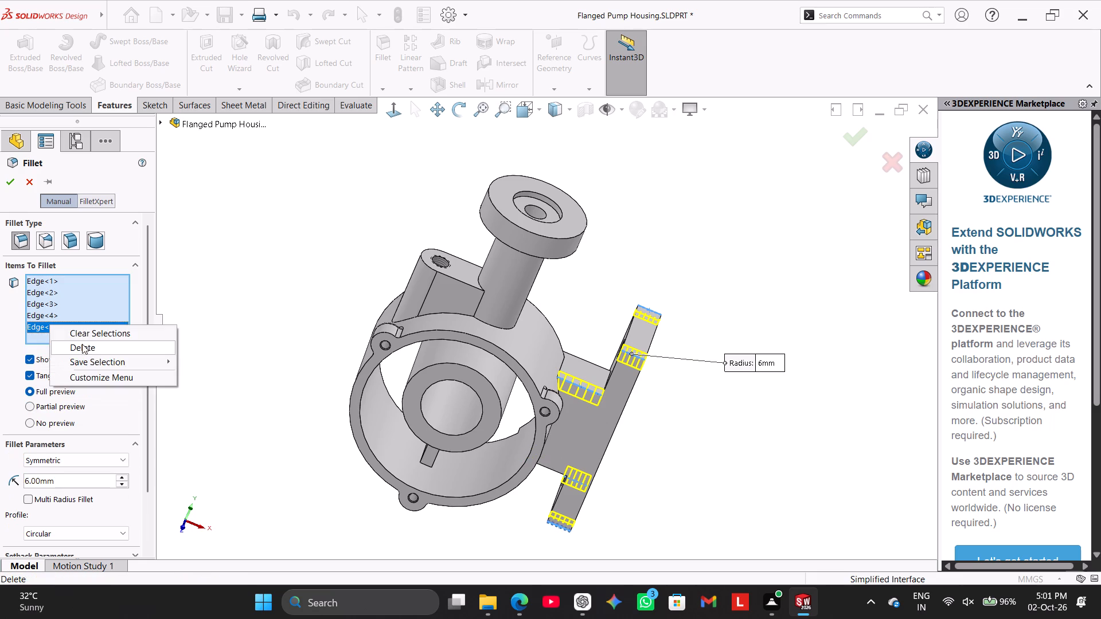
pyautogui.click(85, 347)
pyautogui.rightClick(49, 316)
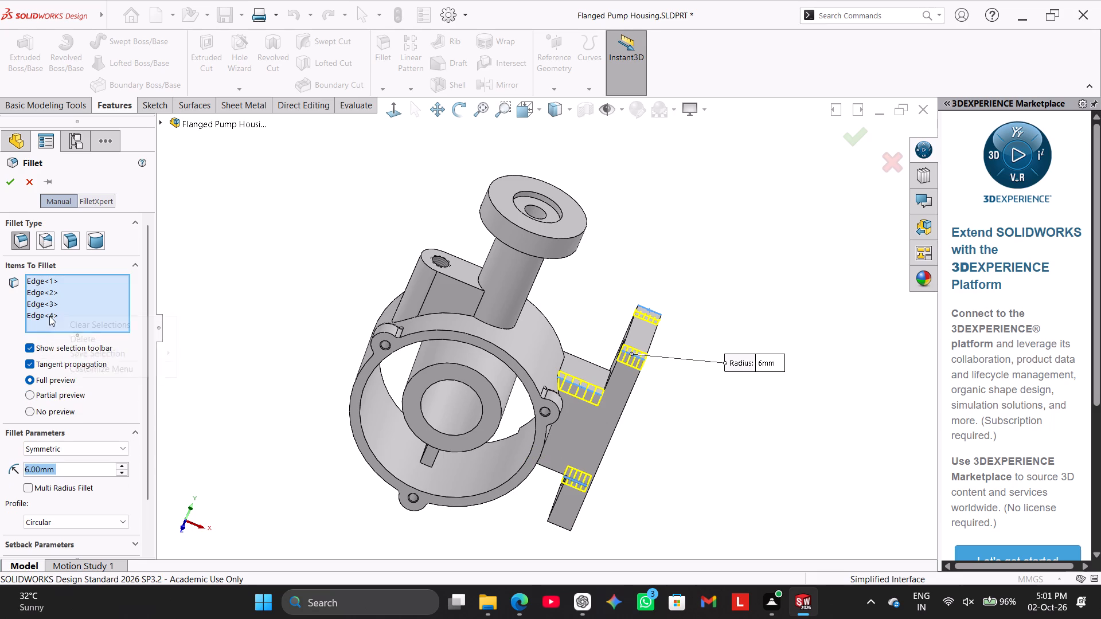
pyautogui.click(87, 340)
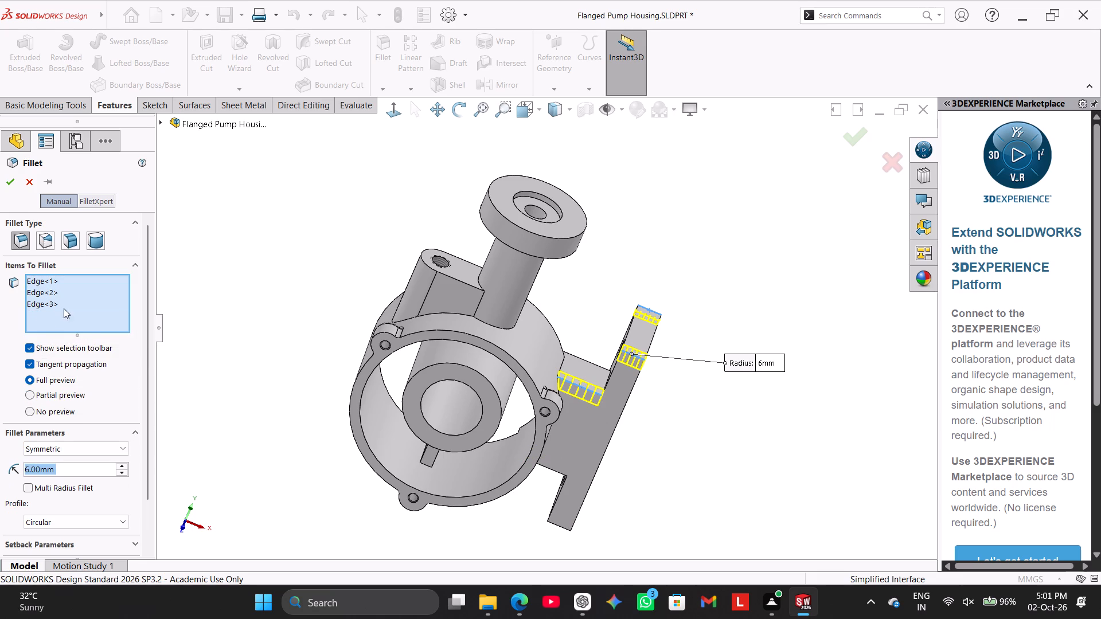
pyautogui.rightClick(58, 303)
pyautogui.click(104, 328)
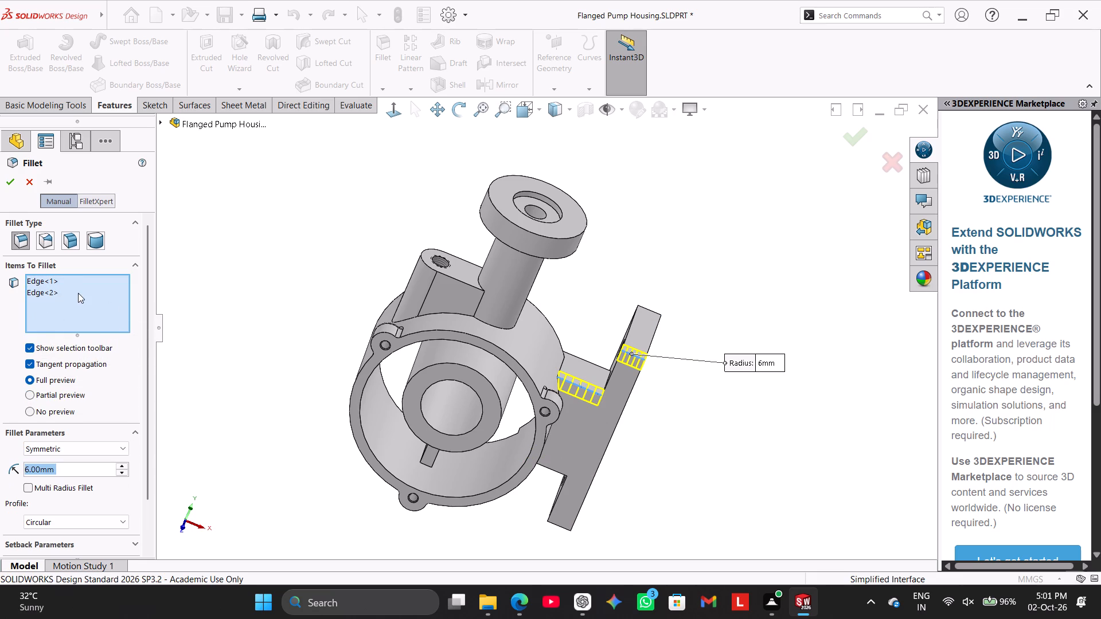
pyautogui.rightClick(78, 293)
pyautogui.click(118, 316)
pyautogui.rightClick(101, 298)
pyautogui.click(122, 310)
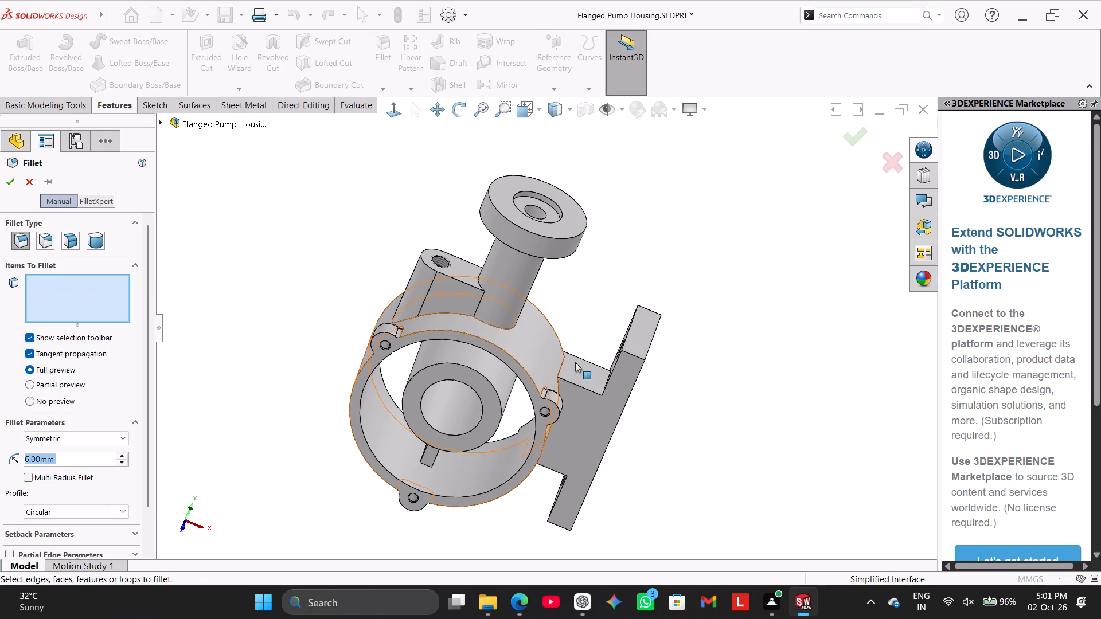
# Round the side mounting plate's four outer corner edges with the 6 mm fillet.
pyautogui.click(634, 355)
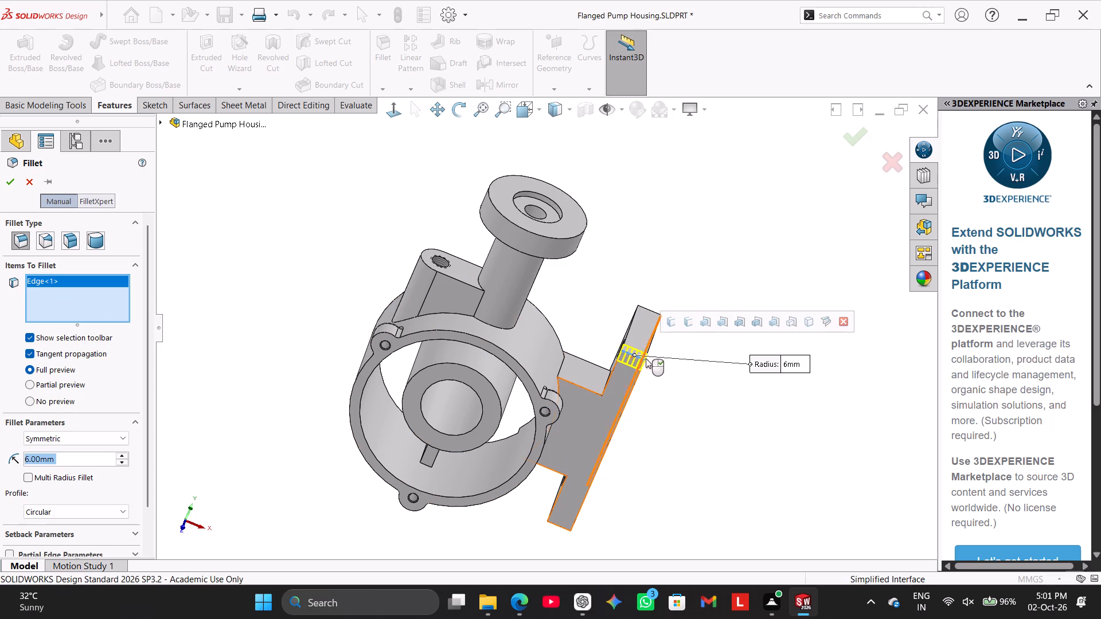
pyautogui.click(689, 326)
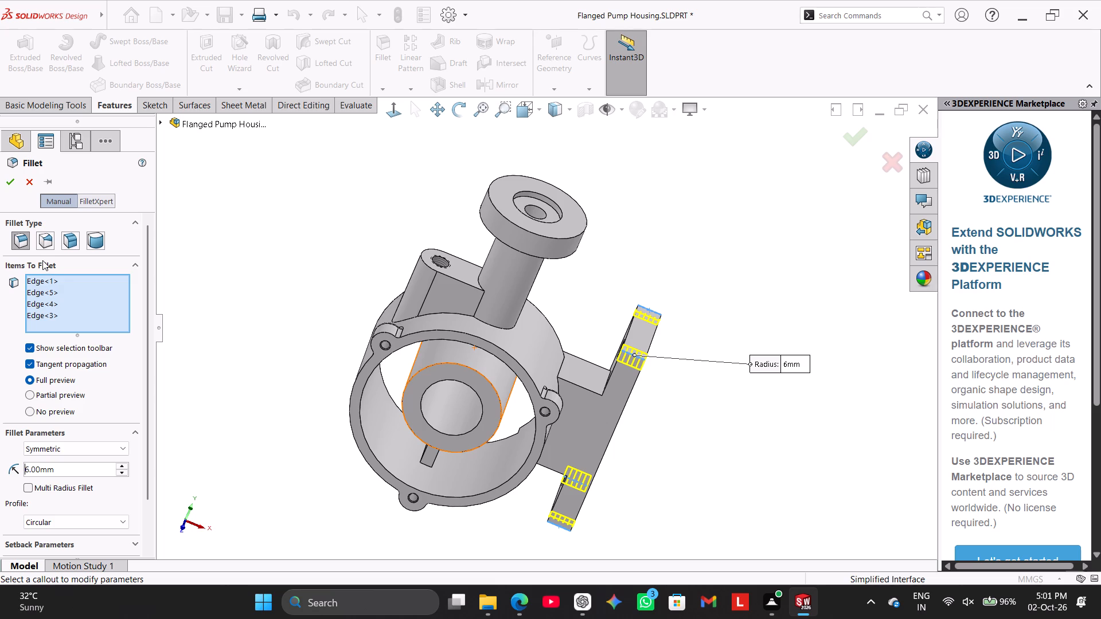
pyautogui.click(10, 181)
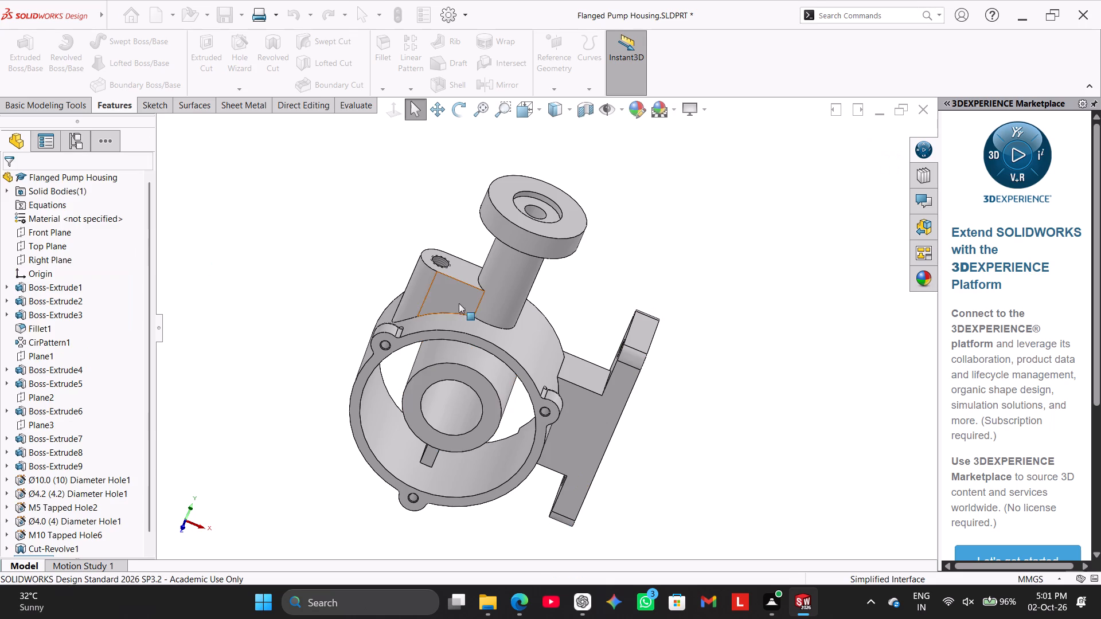
# Start a 4 mm fillet on the top flange's underside edge, the neck's base edge and the threaded boss's base edge.
pyautogui.moveTo(727, 301); pyautogui.dragTo(720, 318, button='middle')
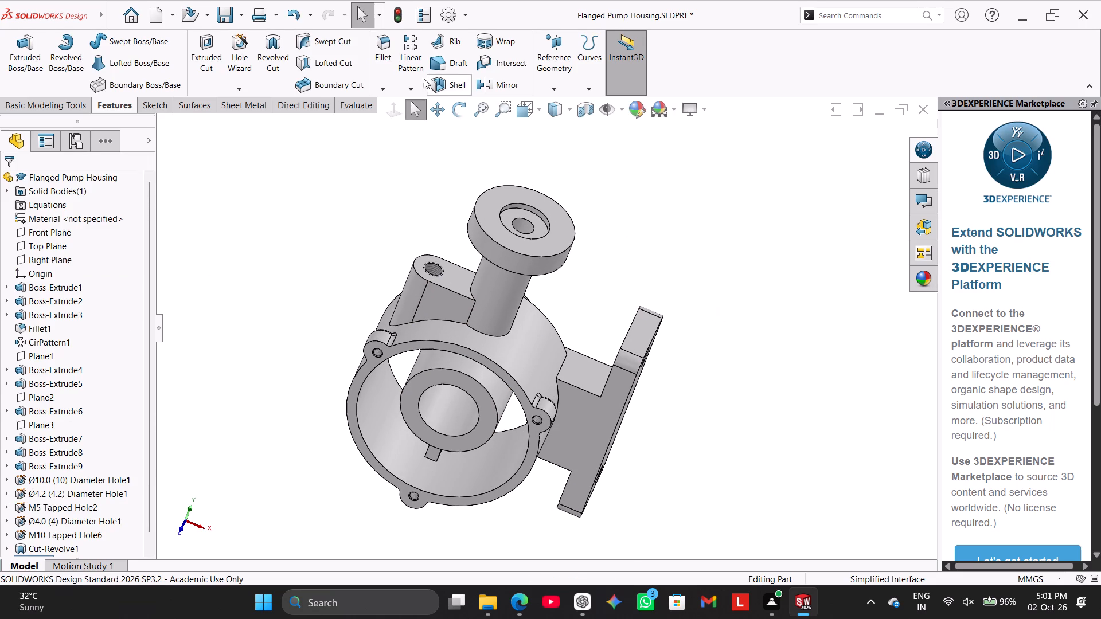
pyautogui.click(392, 48)
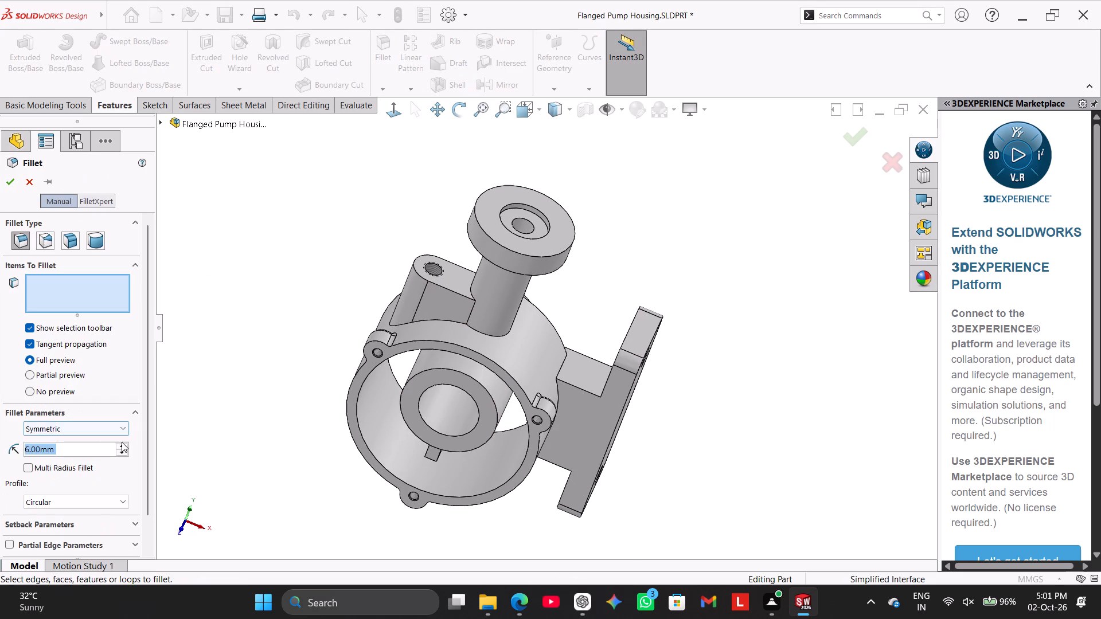
pyautogui.press('4')
pyautogui.press('Return')
pyautogui.scroll(-1, 368, 319)
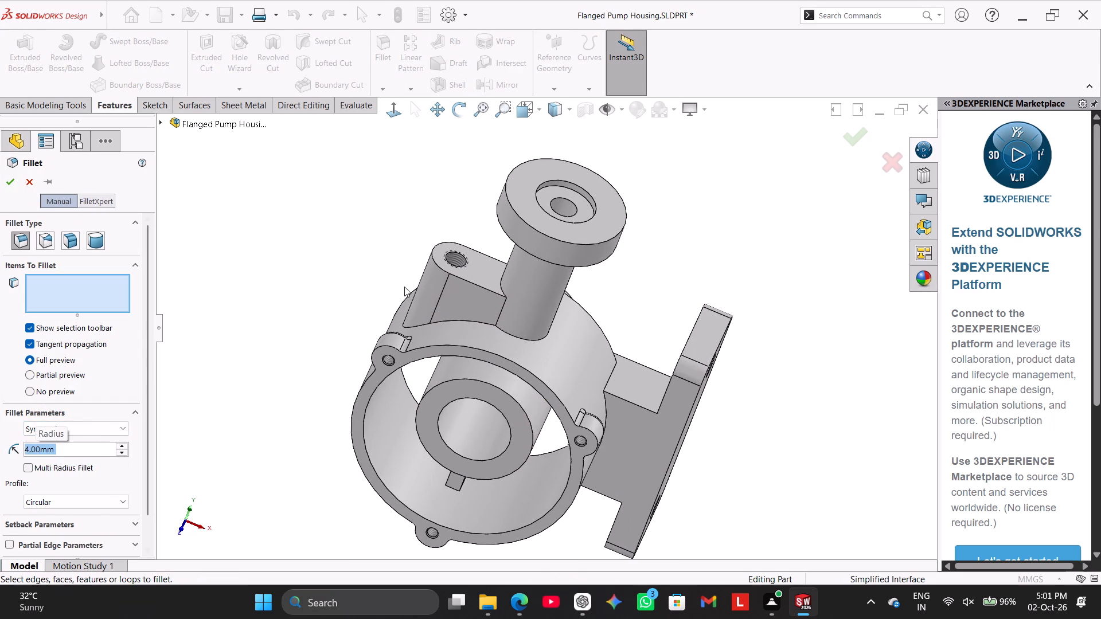
pyautogui.click(520, 247)
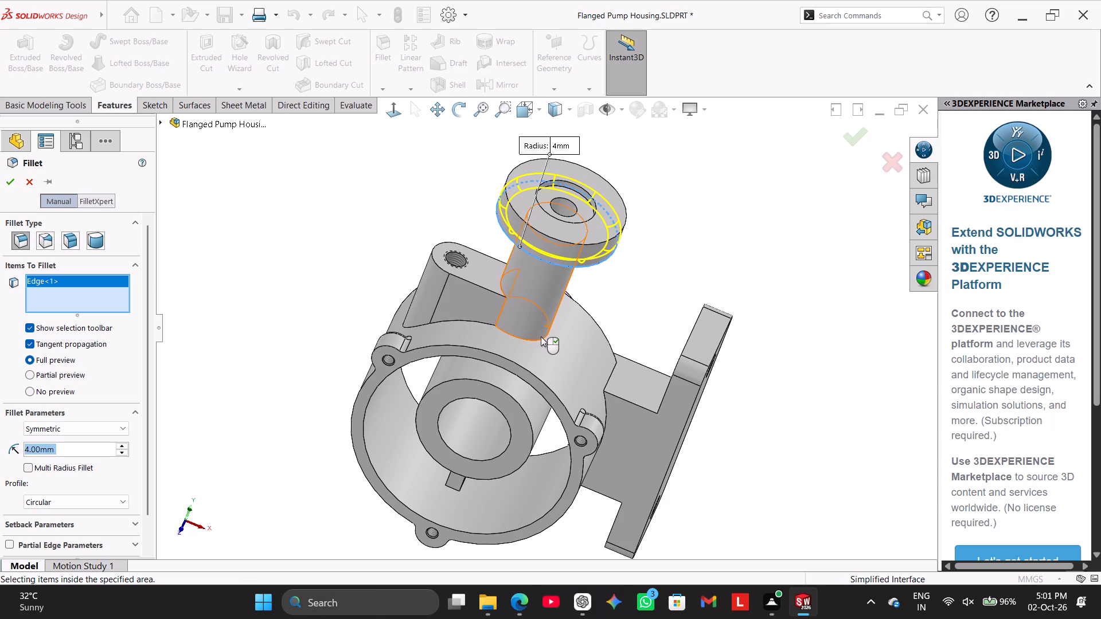
pyautogui.click(540, 340)
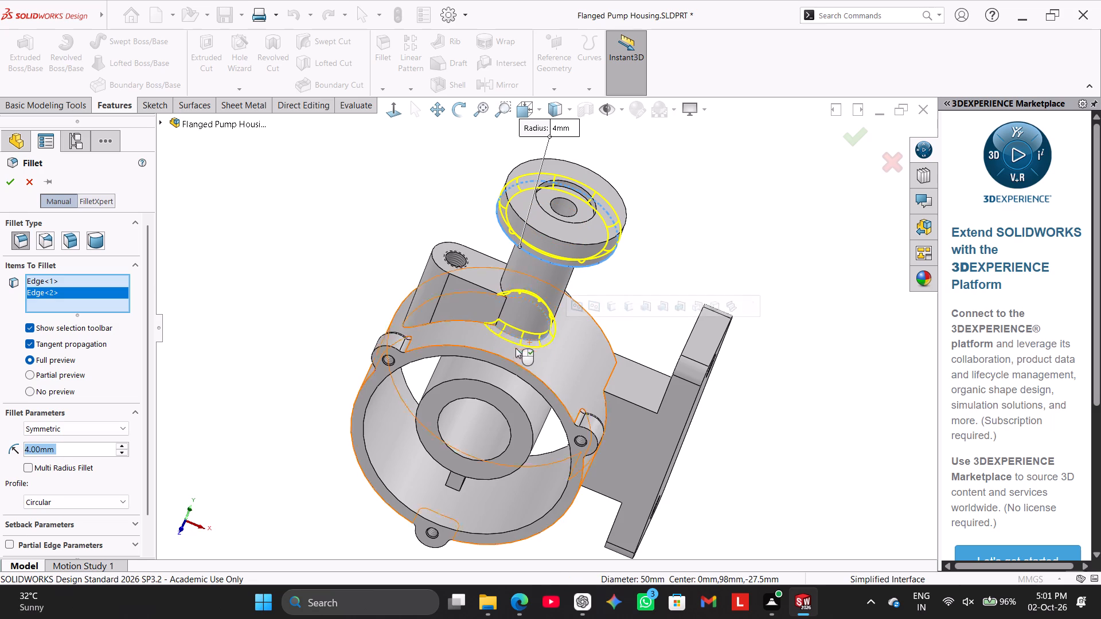
pyautogui.click(454, 322)
# Add the side mounting plate's inner perimeter edge to the 4 mm fillet.
pyautogui.moveTo(296, 284); pyautogui.dragTo(330, 382, button='middle')
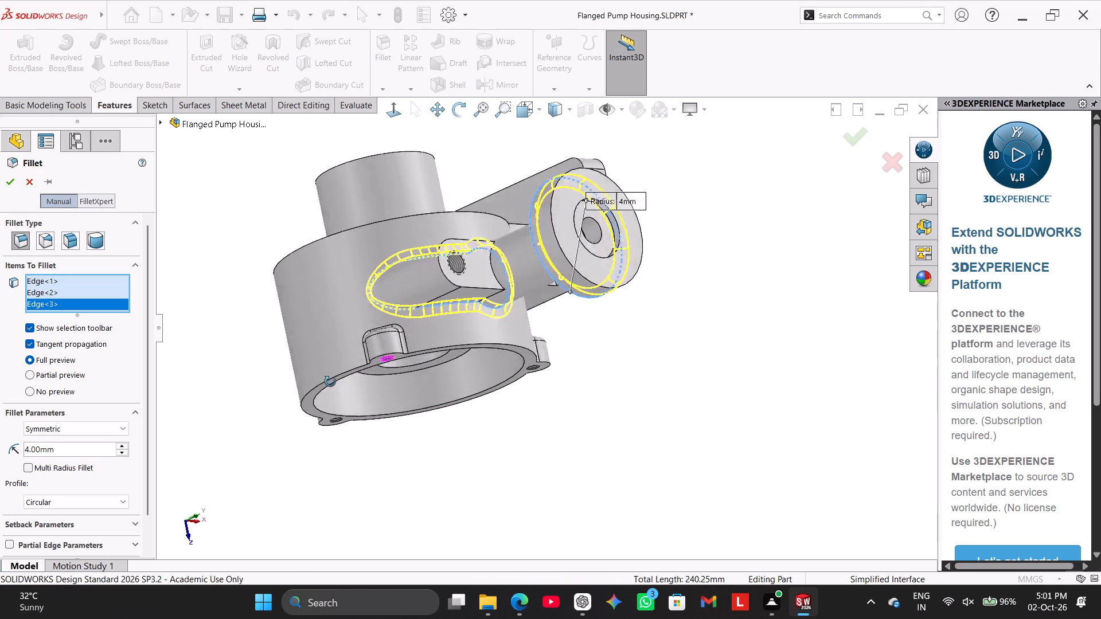
pyautogui.moveTo(330, 382); pyautogui.dragTo(235, 308, button='middle')
pyautogui.moveTo(742, 445); pyautogui.dragTo(807, 377, button='middle')
pyautogui.scroll(-2, 818, 233)
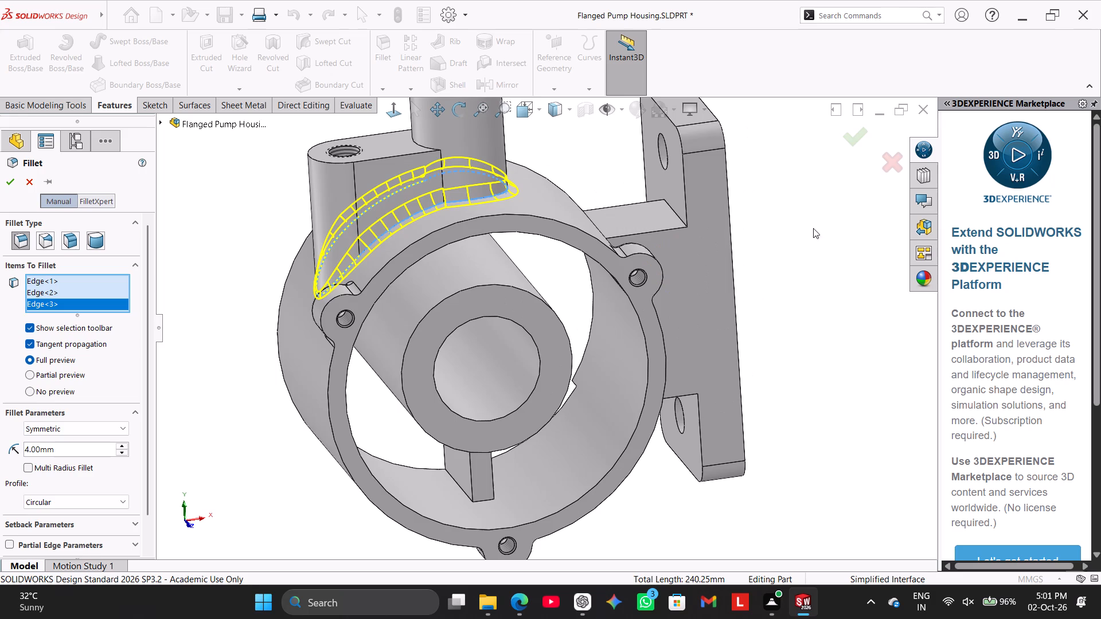
pyautogui.scroll(2, 728, 182)
pyautogui.click(630, 181)
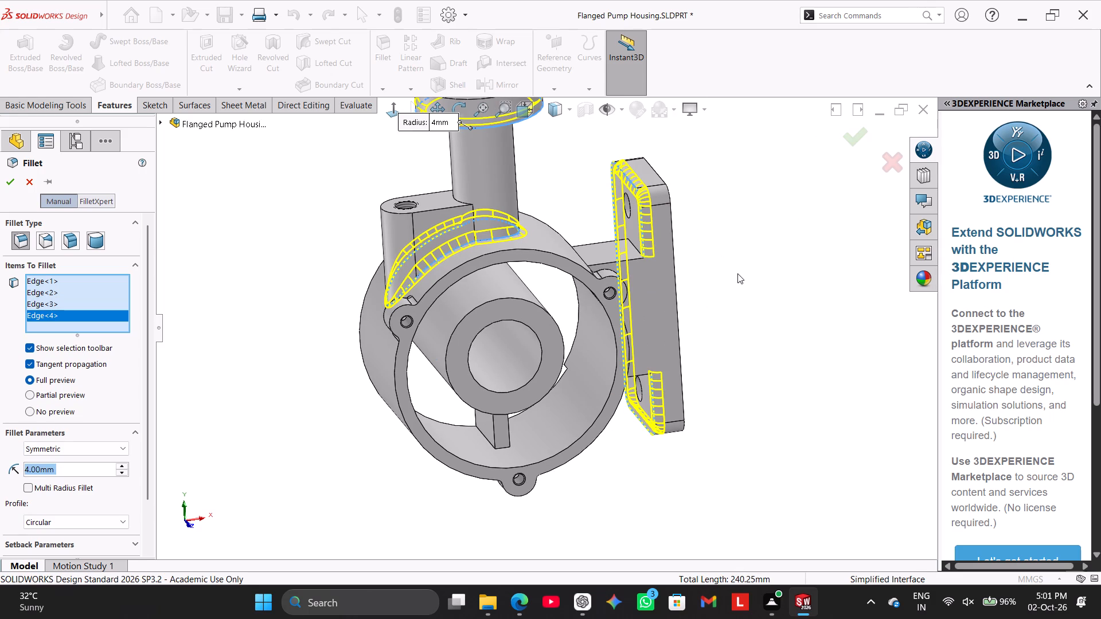
# Add the four long edges of the block joining the side mounting plate to the cylindrical body, and apply the 4 mm fillet.
pyautogui.moveTo(732, 277); pyautogui.dragTo(630, 411, button='middle')
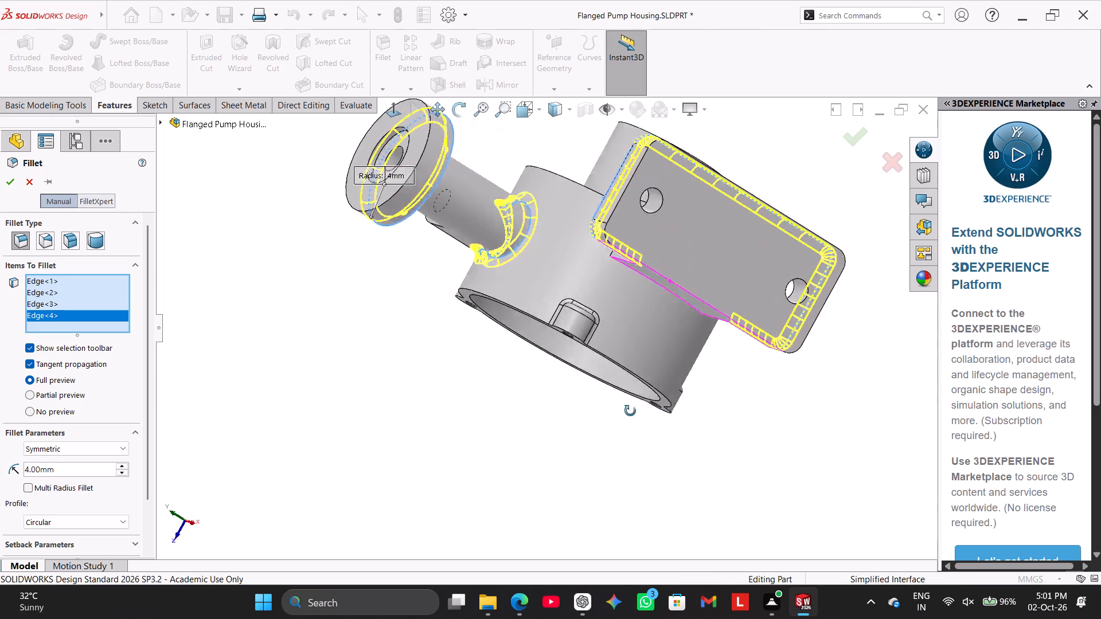
pyautogui.moveTo(630, 411); pyautogui.dragTo(751, 347, button='middle')
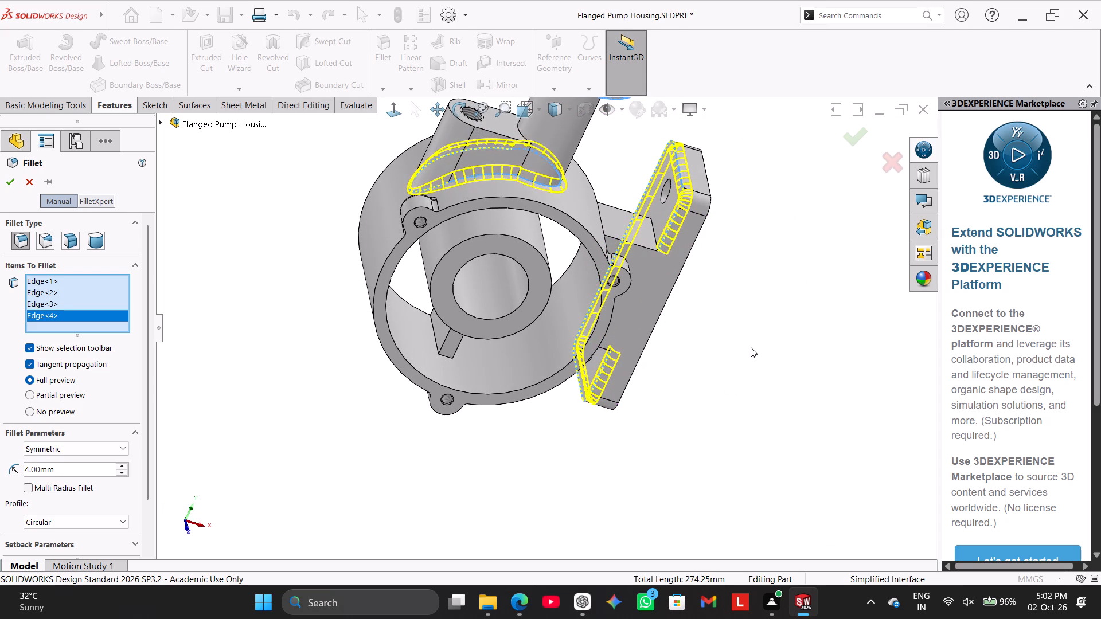
pyautogui.moveTo(735, 337); pyautogui.dragTo(733, 318, button='middle')
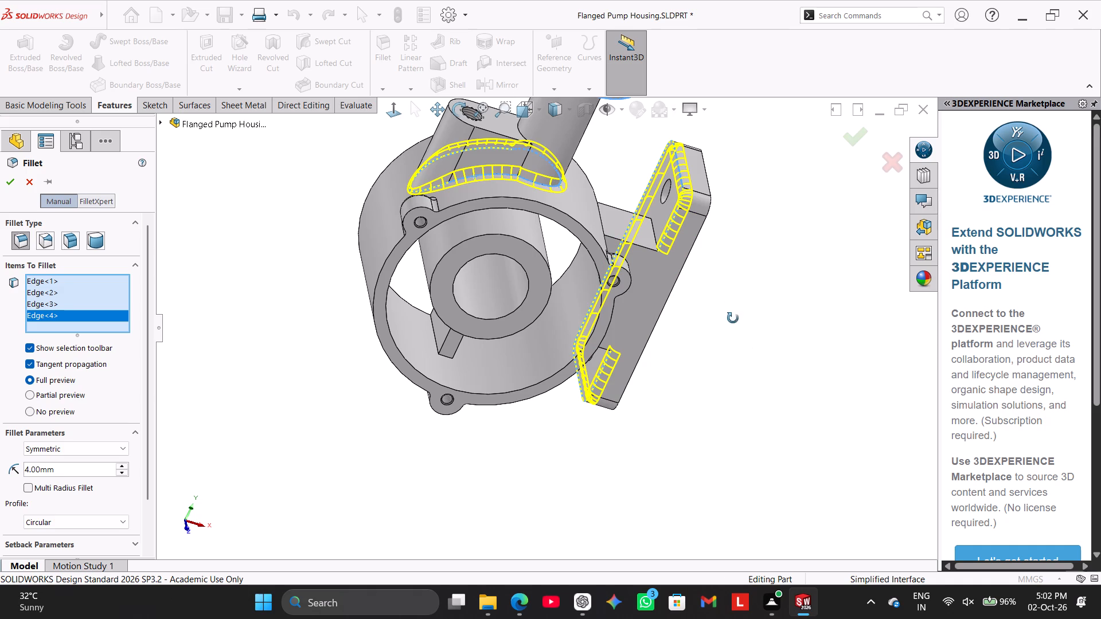
pyautogui.moveTo(733, 318); pyautogui.dragTo(729, 270, button='middle')
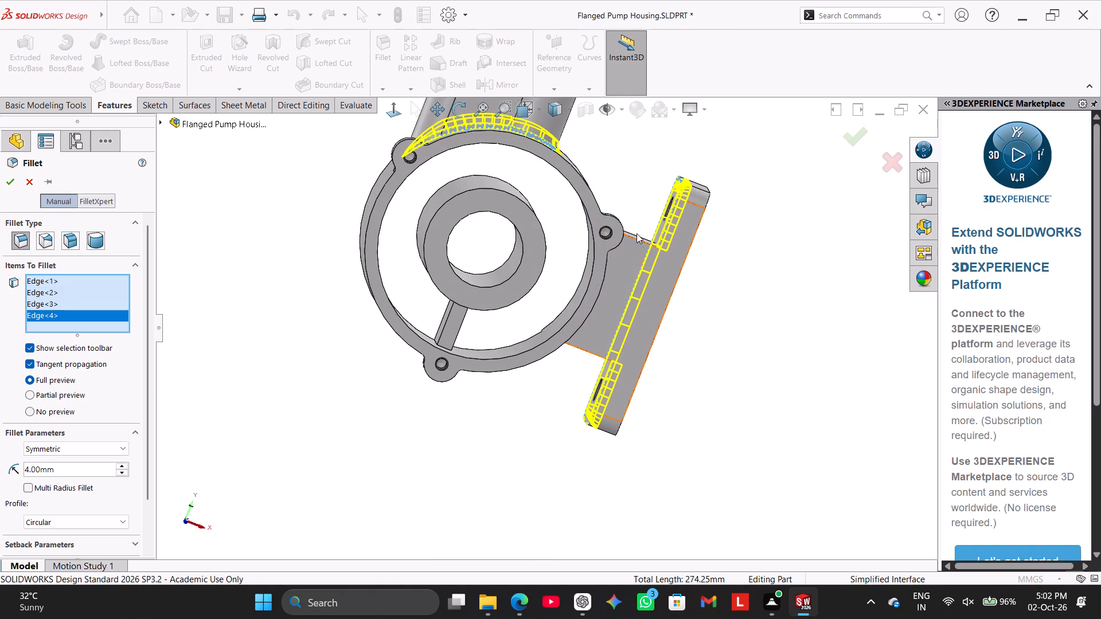
pyautogui.click(640, 242)
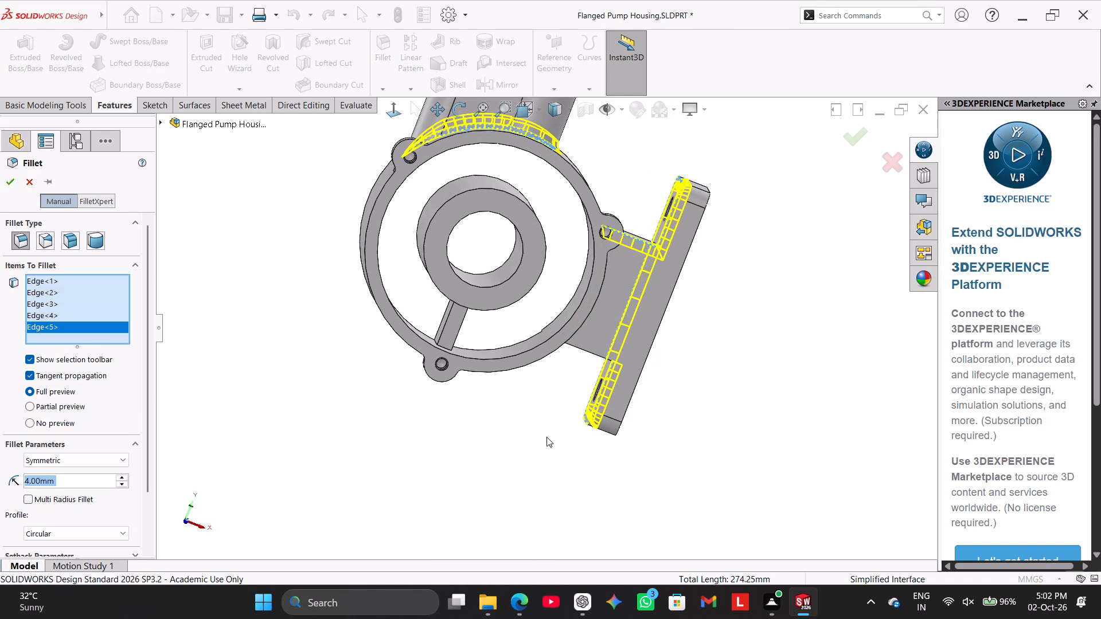
pyautogui.moveTo(546, 433); pyautogui.dragTo(568, 361, button='middle')
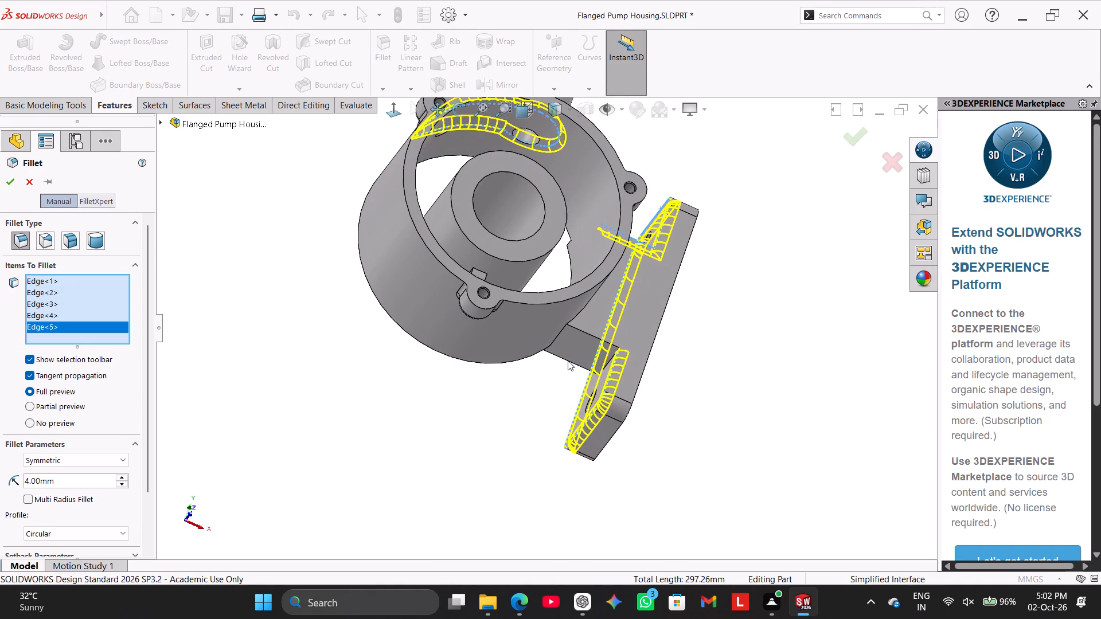
pyautogui.click(580, 330)
pyautogui.moveTo(548, 425); pyautogui.dragTo(585, 331, button='middle')
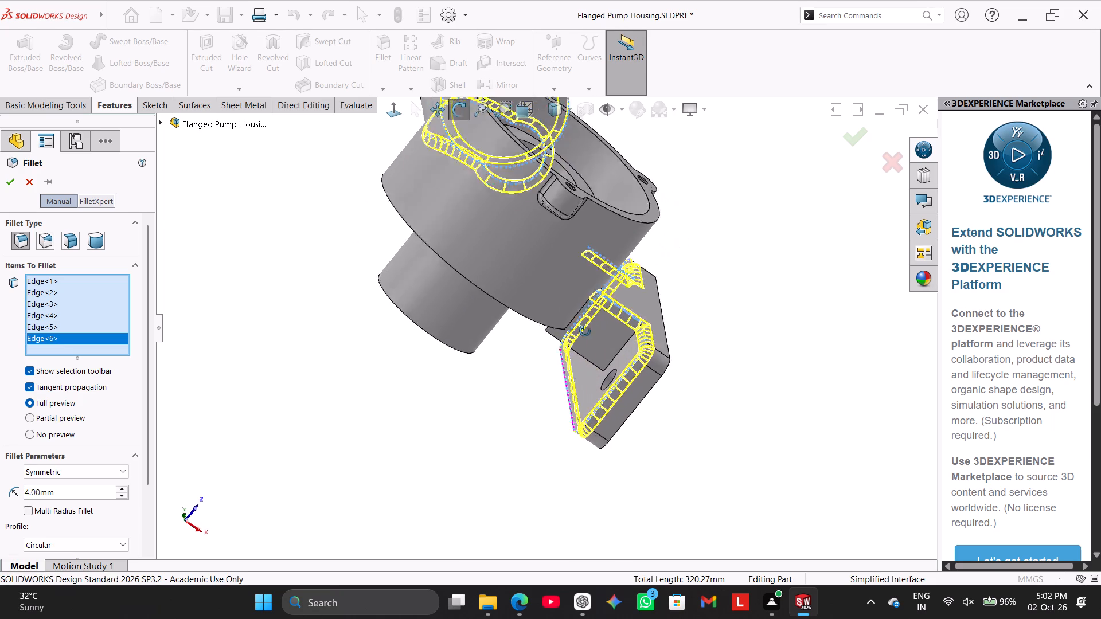
pyautogui.moveTo(585, 331); pyautogui.dragTo(614, 279, button='middle')
pyautogui.click(569, 366)
pyautogui.moveTo(406, 429); pyautogui.dragTo(495, 346, button='middle')
pyautogui.click(495, 368)
pyautogui.moveTo(341, 424); pyautogui.dragTo(212, 491, button='middle')
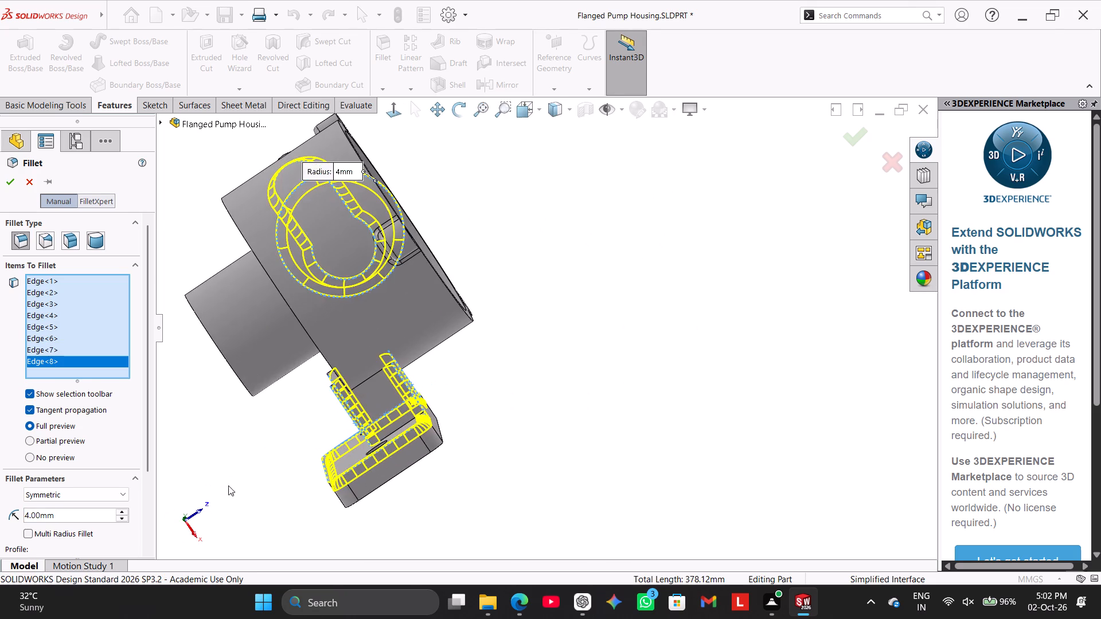
pyautogui.scroll(2, 483, 424)
pyautogui.moveTo(415, 476); pyautogui.dragTo(426, 412, button='middle')
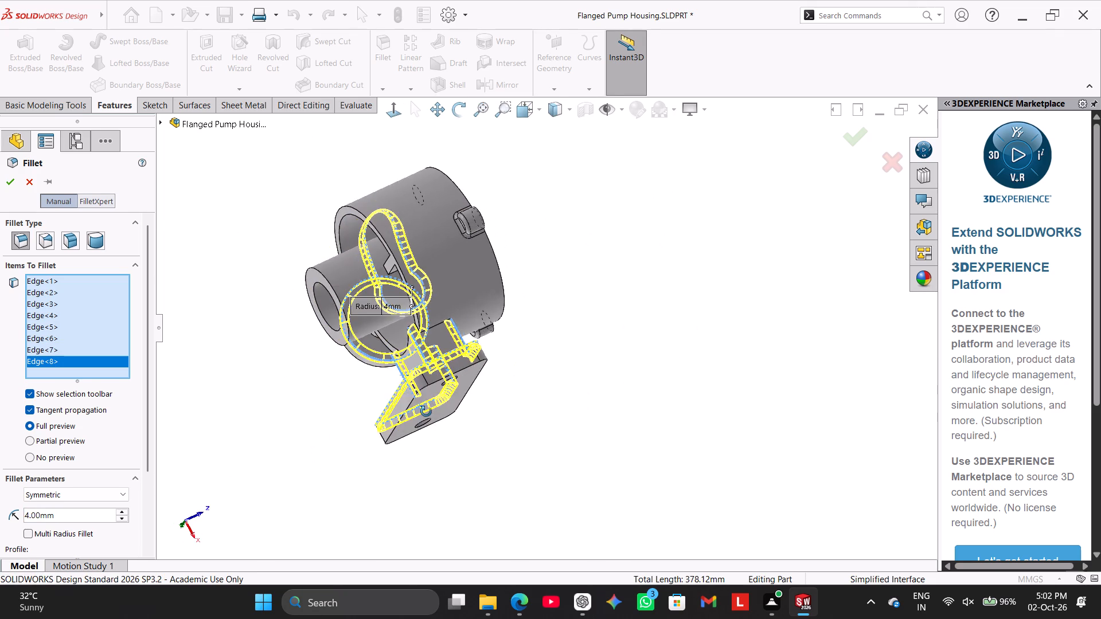
pyautogui.moveTo(426, 412); pyautogui.dragTo(462, 454, button='middle')
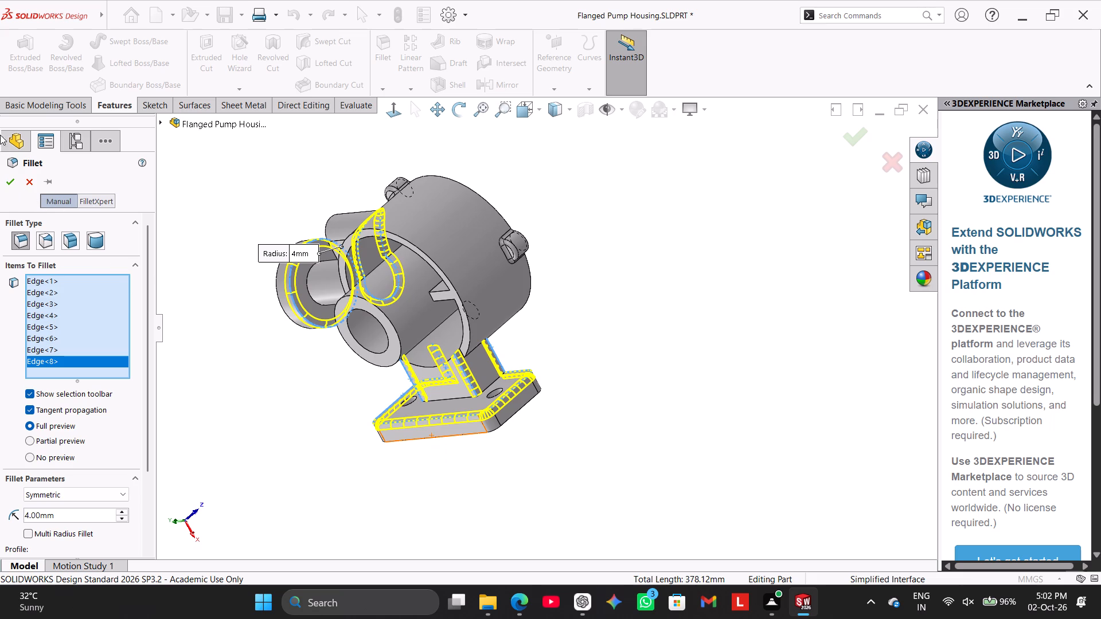
pyautogui.click(9, 186)
pyautogui.click(322, 395)
# Start an 8 mm fillet, try it on the outer circular edge of the body's rear rim, and clear the selection.
pyautogui.moveTo(240, 425); pyautogui.dragTo(681, 184, button='right')
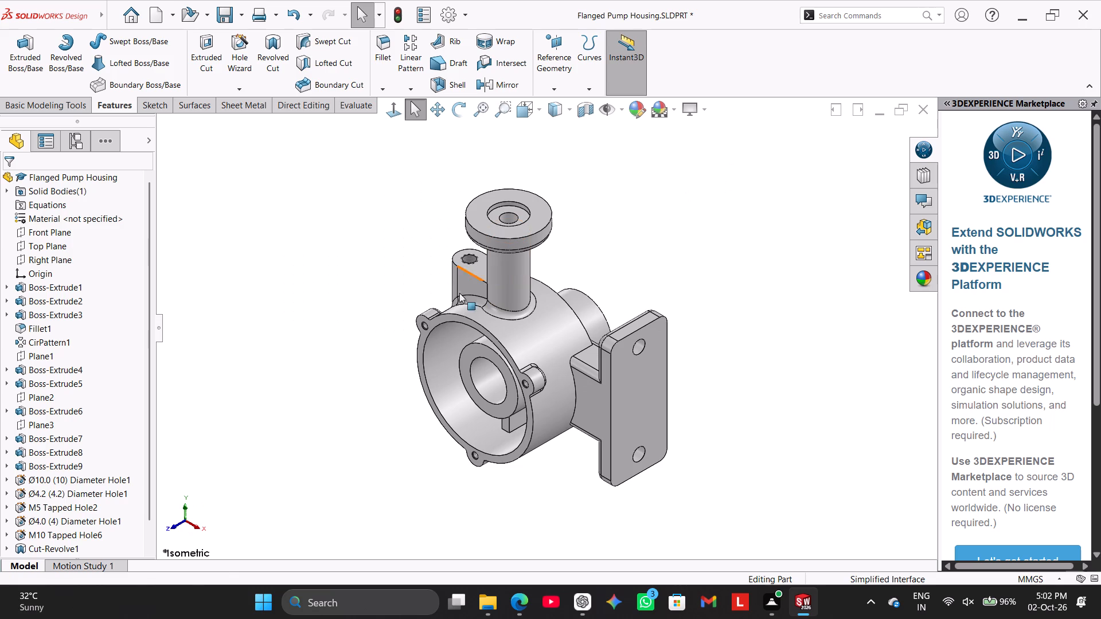
pyautogui.moveTo(336, 335); pyautogui.dragTo(395, 381, button='middle')
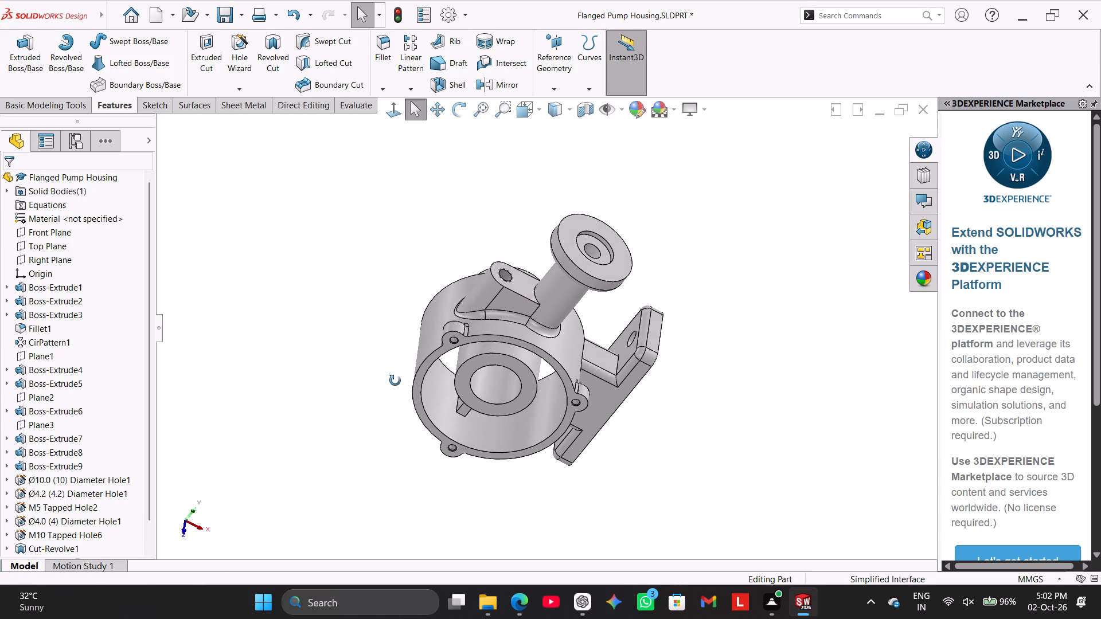
pyautogui.moveTo(395, 381); pyautogui.dragTo(395, 381, button='middle')
pyautogui.moveTo(328, 373); pyautogui.dragTo(517, 212, button='right')
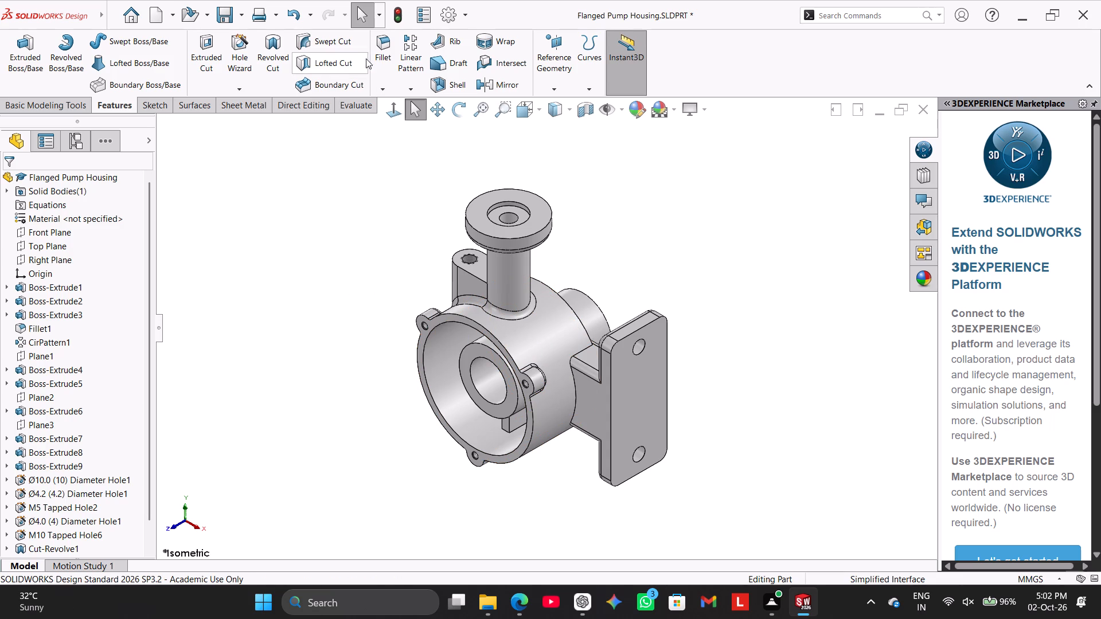
pyautogui.click(385, 50)
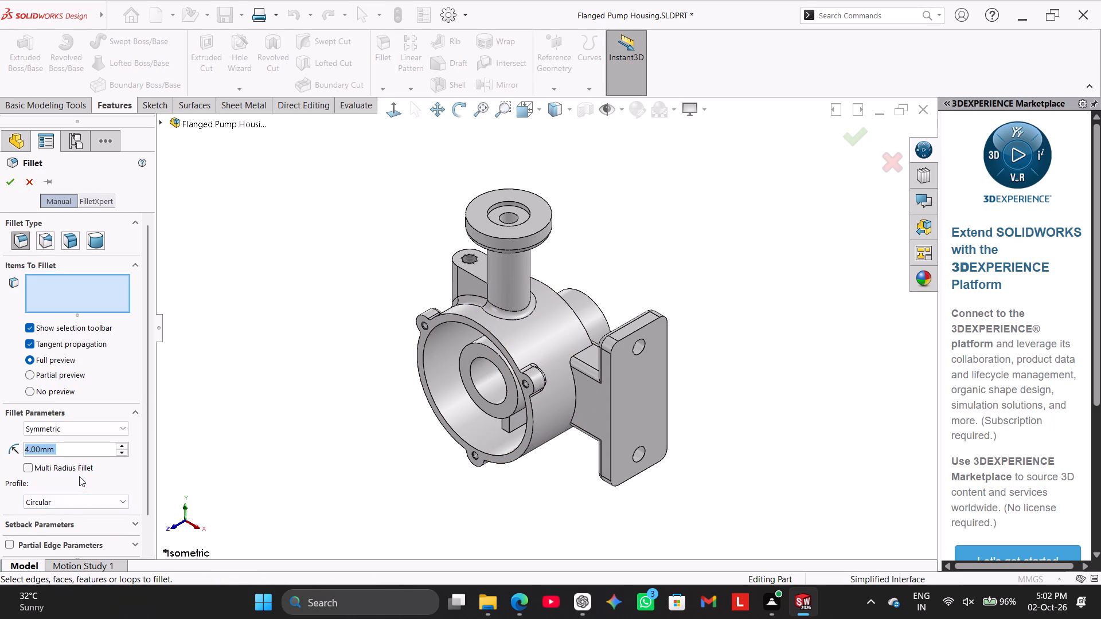
pyautogui.press('8')
pyautogui.press('Return')
pyautogui.moveTo(667, 280); pyautogui.dragTo(541, 324, button='middle')
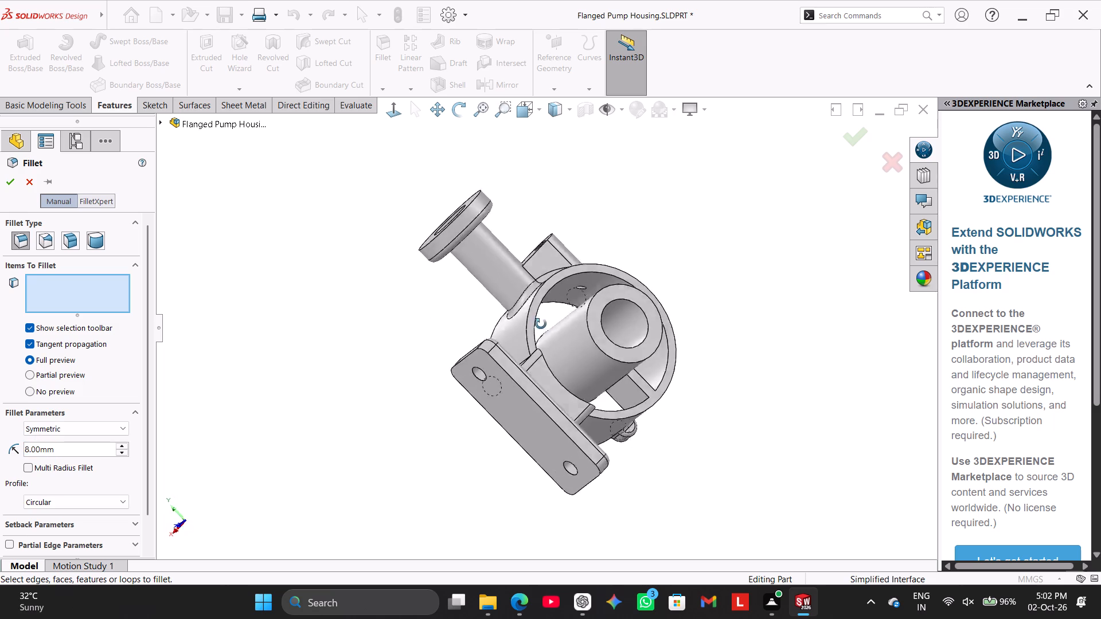
pyautogui.moveTo(541, 324); pyautogui.dragTo(533, 405, button='middle')
pyautogui.moveTo(434, 436); pyautogui.dragTo(430, 289, button='middle')
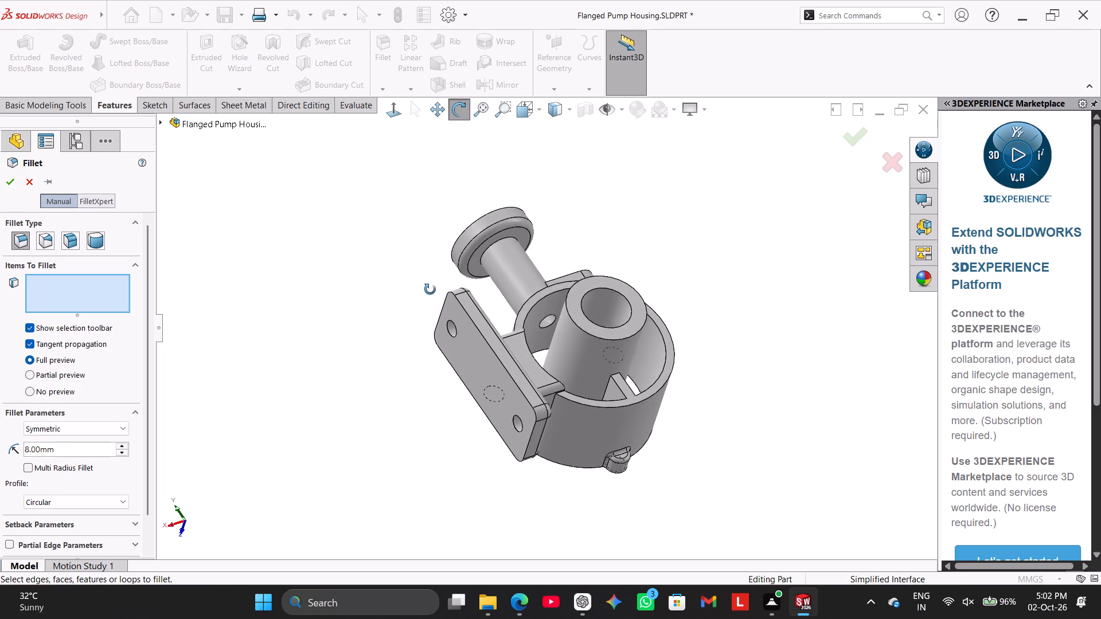
pyautogui.moveTo(430, 289); pyautogui.dragTo(294, 406, button='middle')
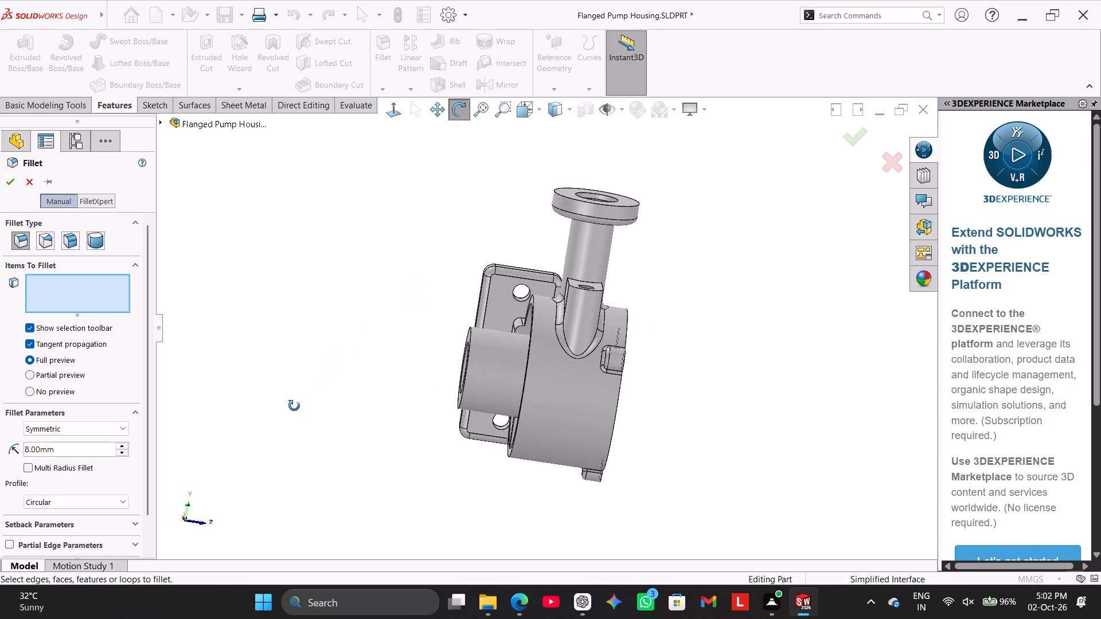
pyautogui.moveTo(294, 406); pyautogui.dragTo(304, 403, button='middle')
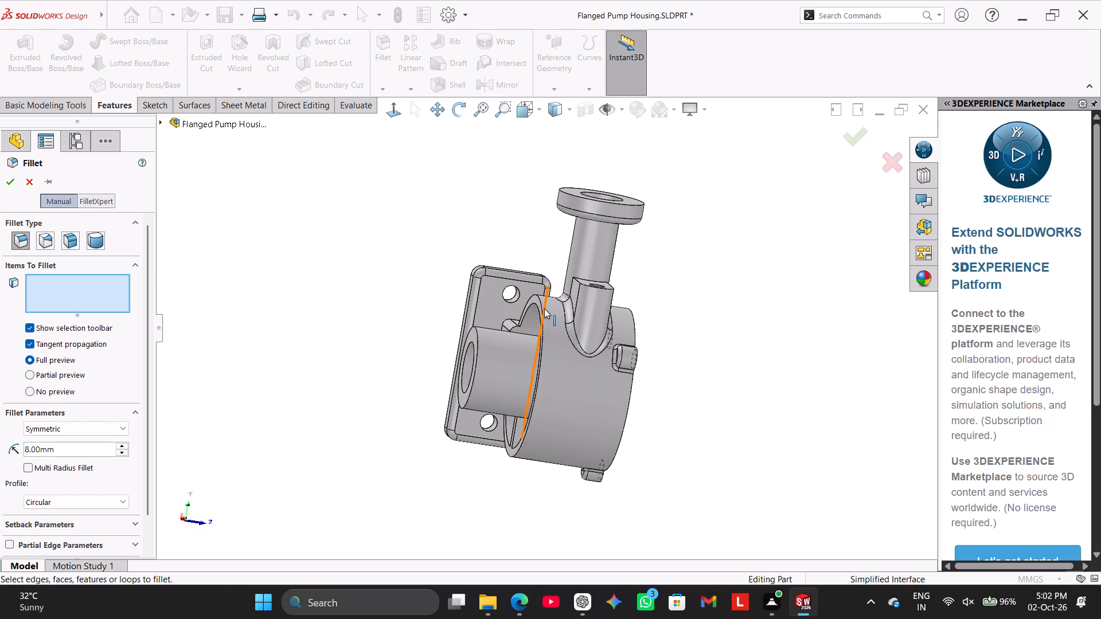
pyautogui.click(542, 305)
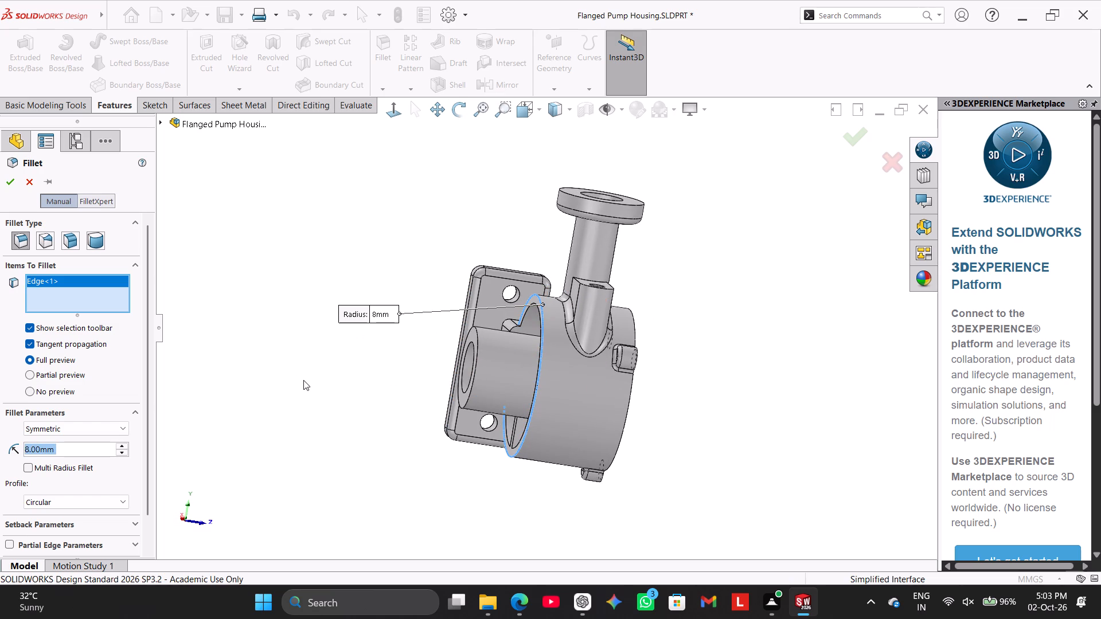
pyautogui.moveTo(357, 414); pyautogui.dragTo(346, 385, button='middle')
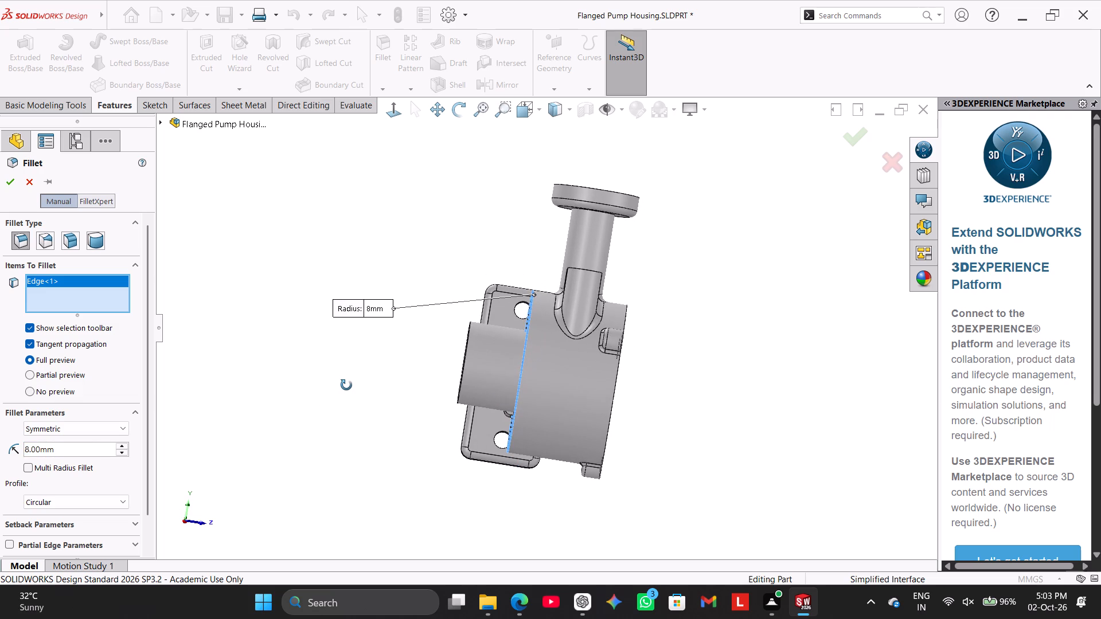
pyautogui.moveTo(346, 385); pyautogui.dragTo(389, 484, button='middle')
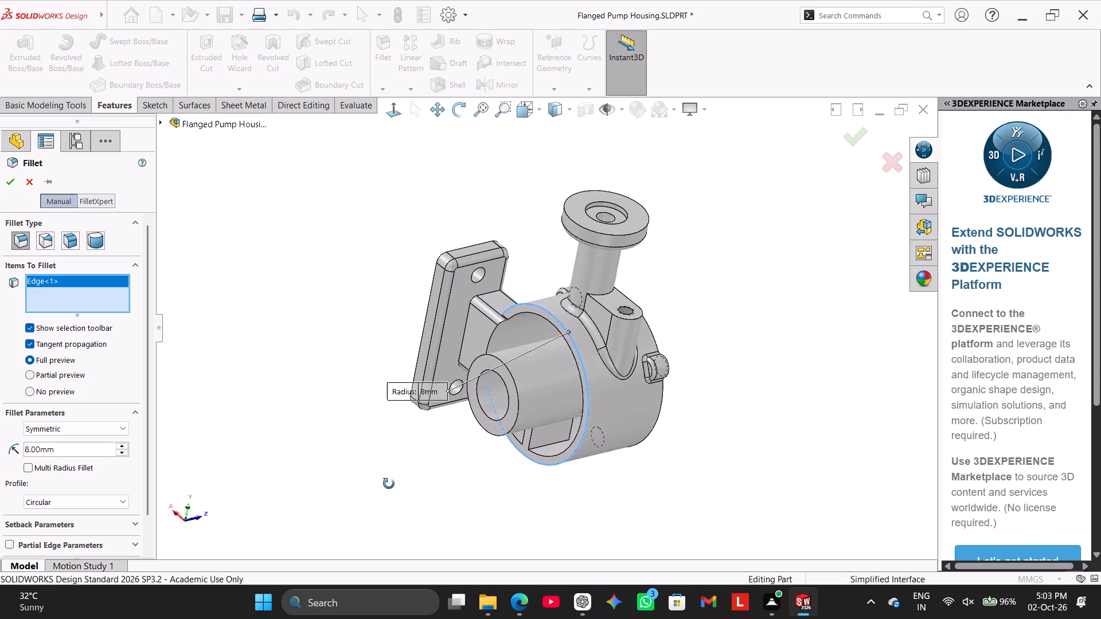
pyautogui.moveTo(389, 484); pyautogui.dragTo(390, 504, button='middle')
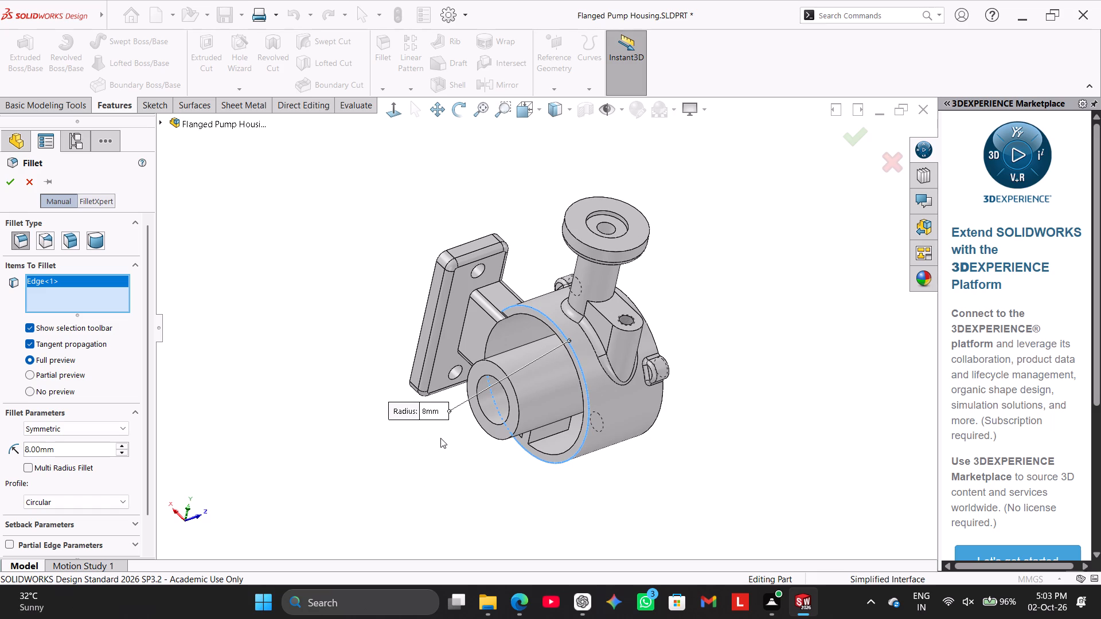
pyautogui.rightClick(104, 287)
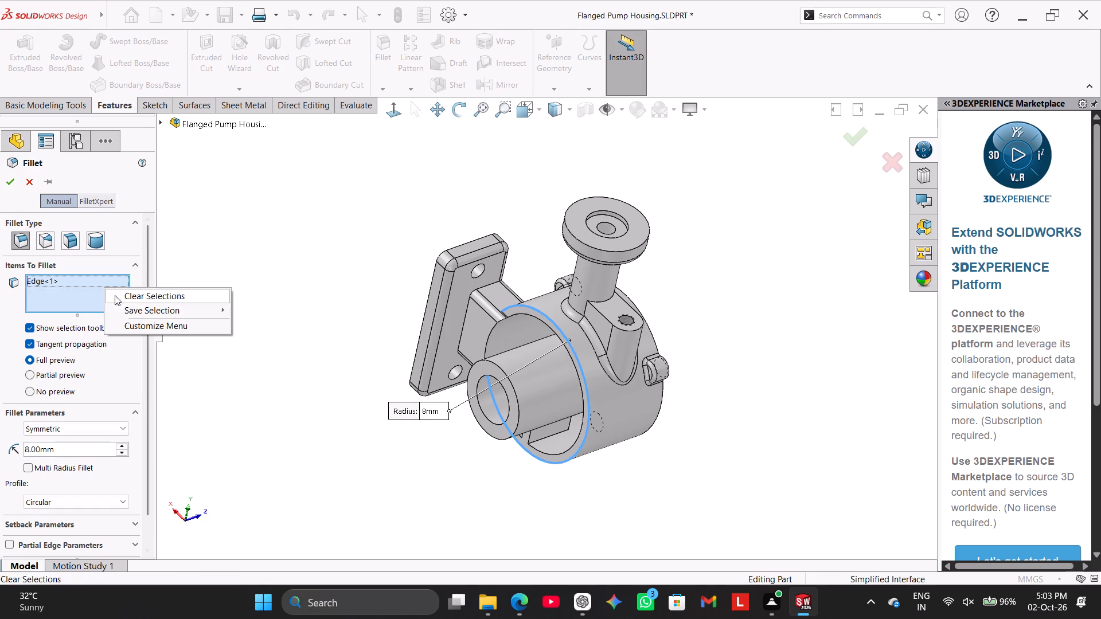
pyautogui.click(143, 299)
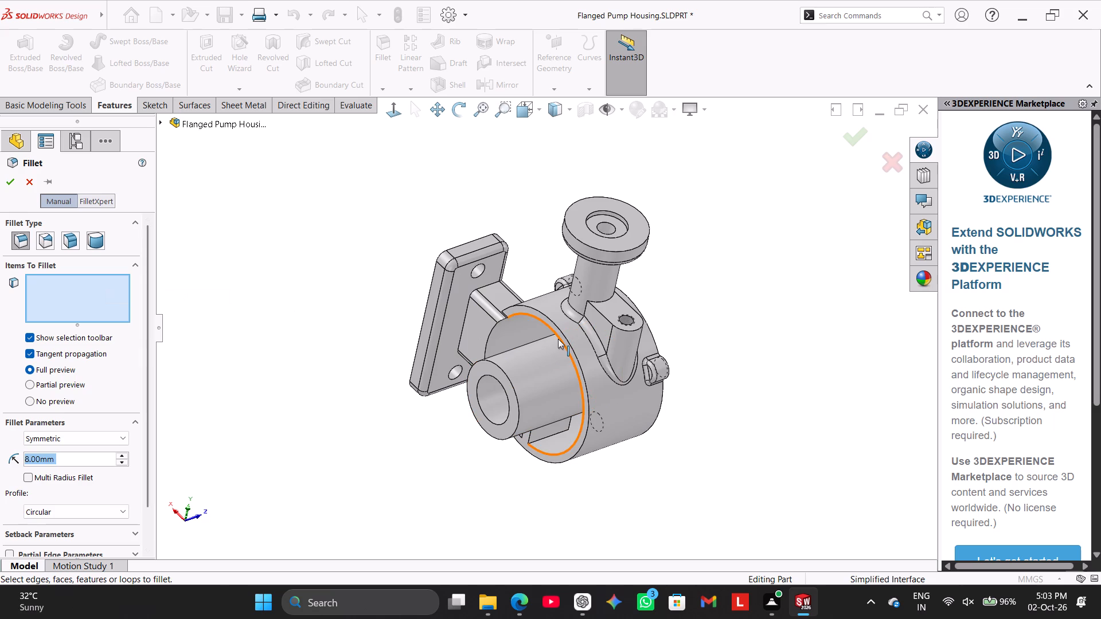
# Apply the 8 mm fillet to the inner circular edge of the body's rear rim, around the protruding tube.
pyautogui.click(558, 339)
pyautogui.moveTo(375, 405); pyautogui.dragTo(333, 330, button='middle')
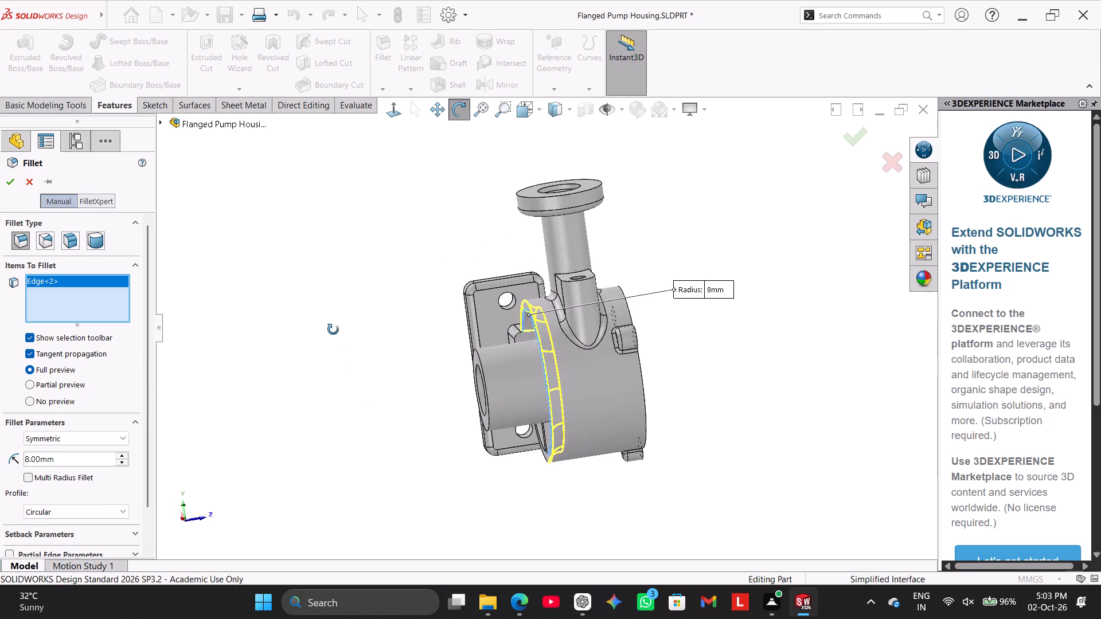
pyautogui.moveTo(333, 330); pyautogui.dragTo(337, 303, button='middle')
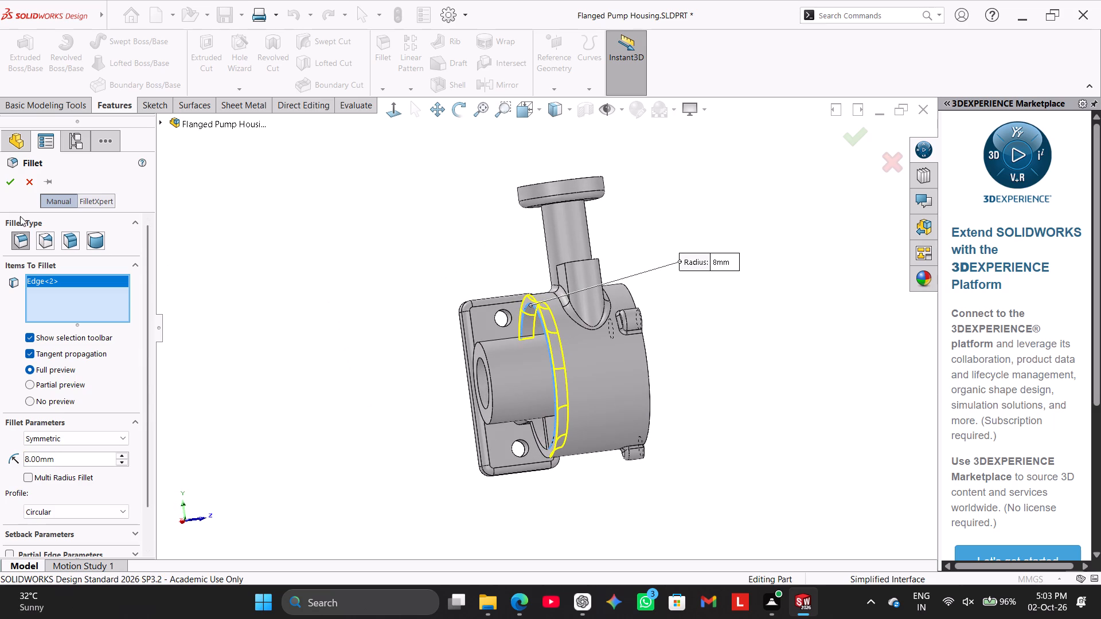
pyautogui.click(14, 189)
pyautogui.click(241, 292)
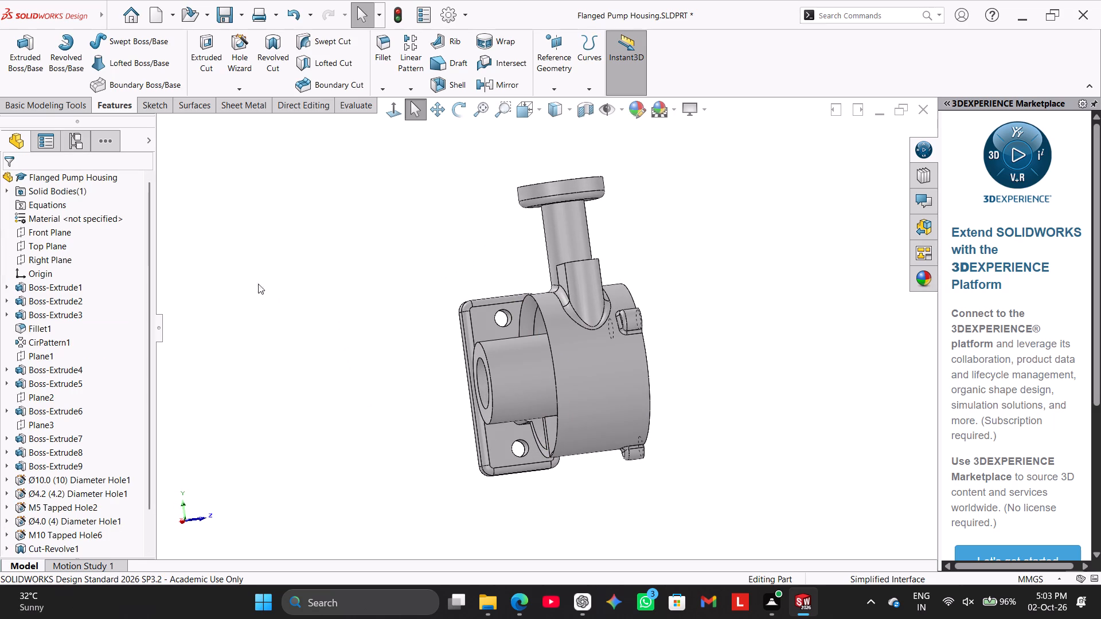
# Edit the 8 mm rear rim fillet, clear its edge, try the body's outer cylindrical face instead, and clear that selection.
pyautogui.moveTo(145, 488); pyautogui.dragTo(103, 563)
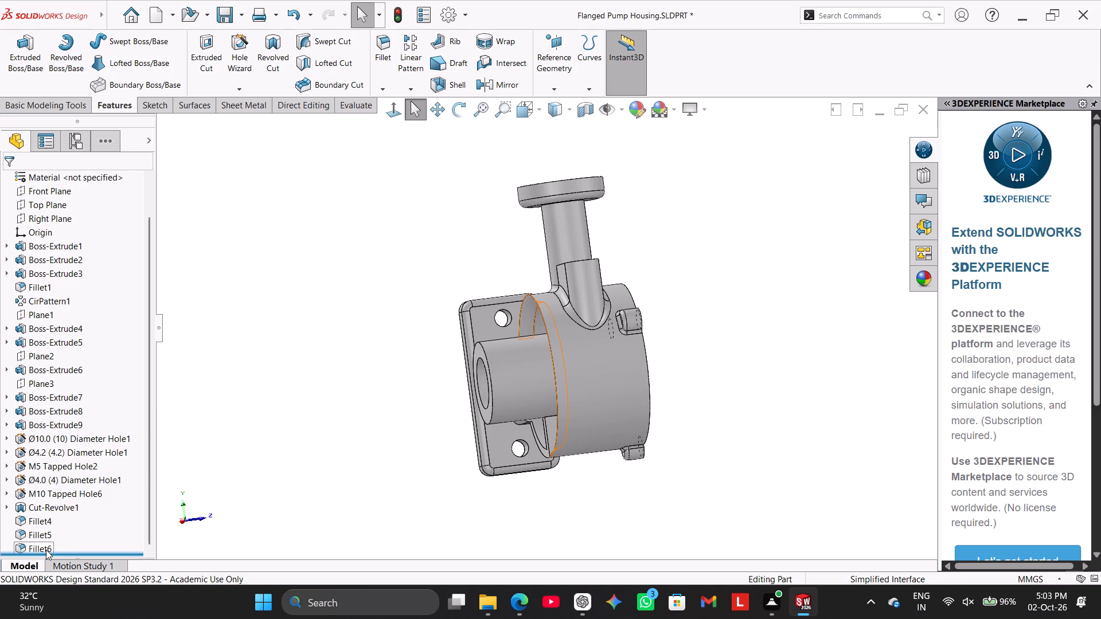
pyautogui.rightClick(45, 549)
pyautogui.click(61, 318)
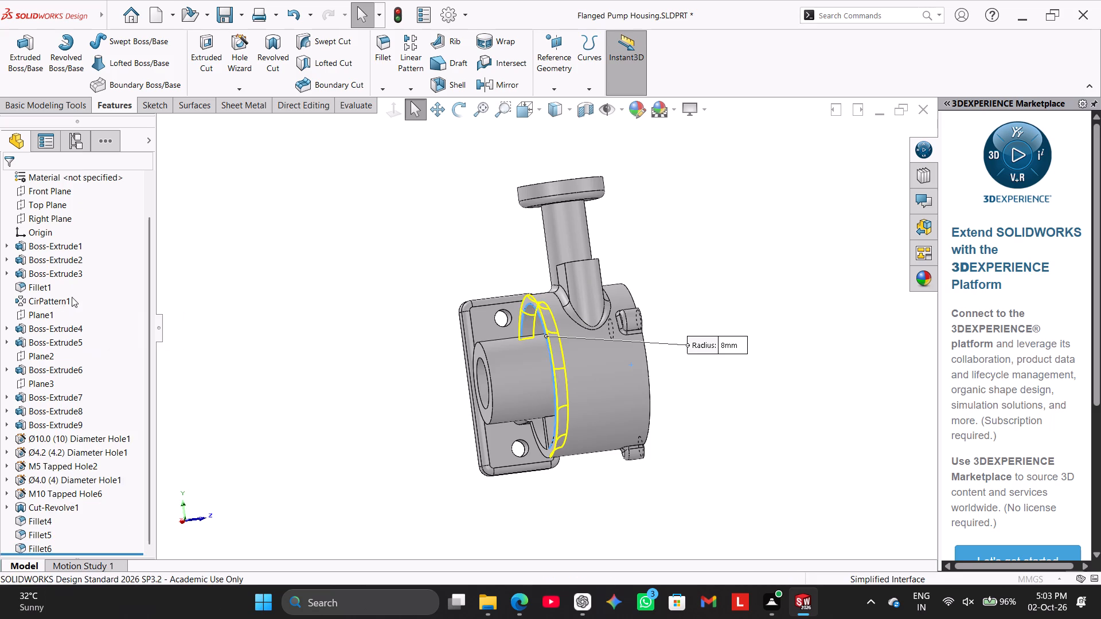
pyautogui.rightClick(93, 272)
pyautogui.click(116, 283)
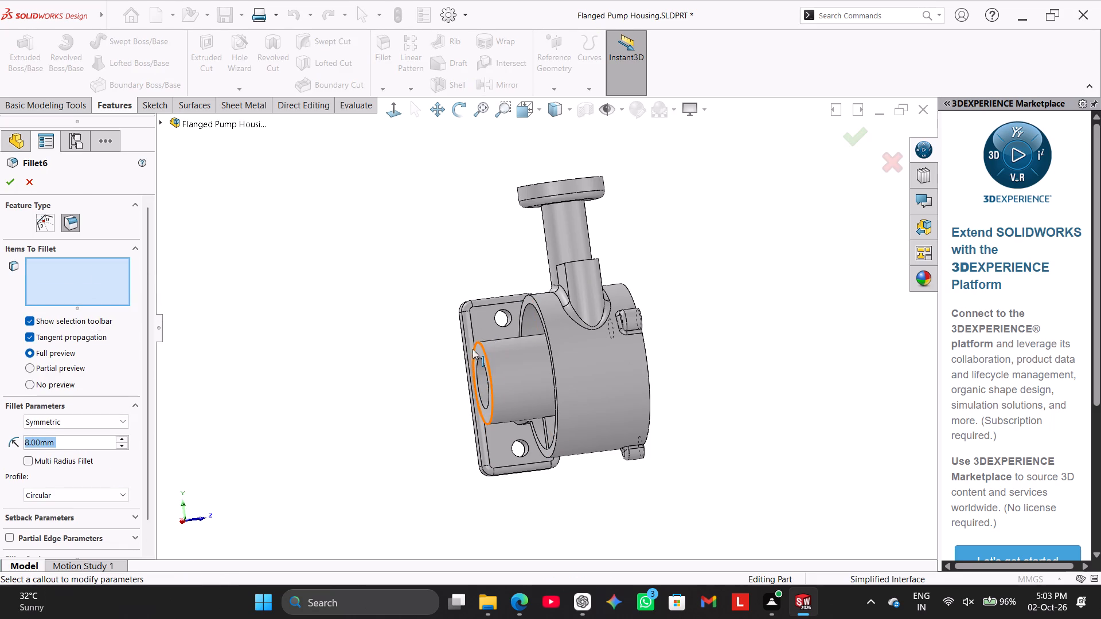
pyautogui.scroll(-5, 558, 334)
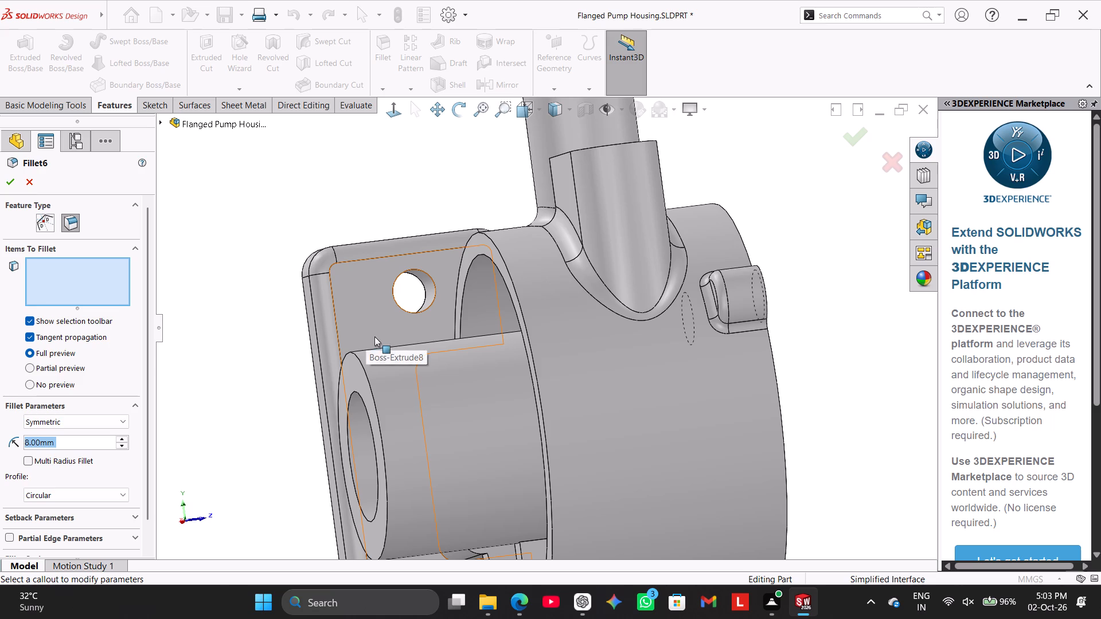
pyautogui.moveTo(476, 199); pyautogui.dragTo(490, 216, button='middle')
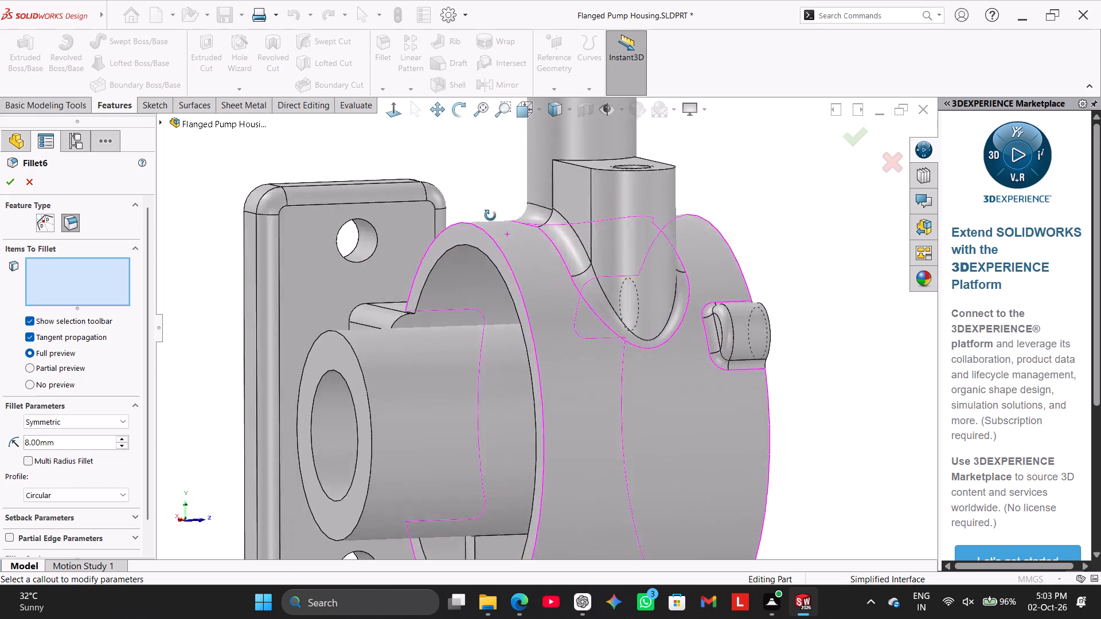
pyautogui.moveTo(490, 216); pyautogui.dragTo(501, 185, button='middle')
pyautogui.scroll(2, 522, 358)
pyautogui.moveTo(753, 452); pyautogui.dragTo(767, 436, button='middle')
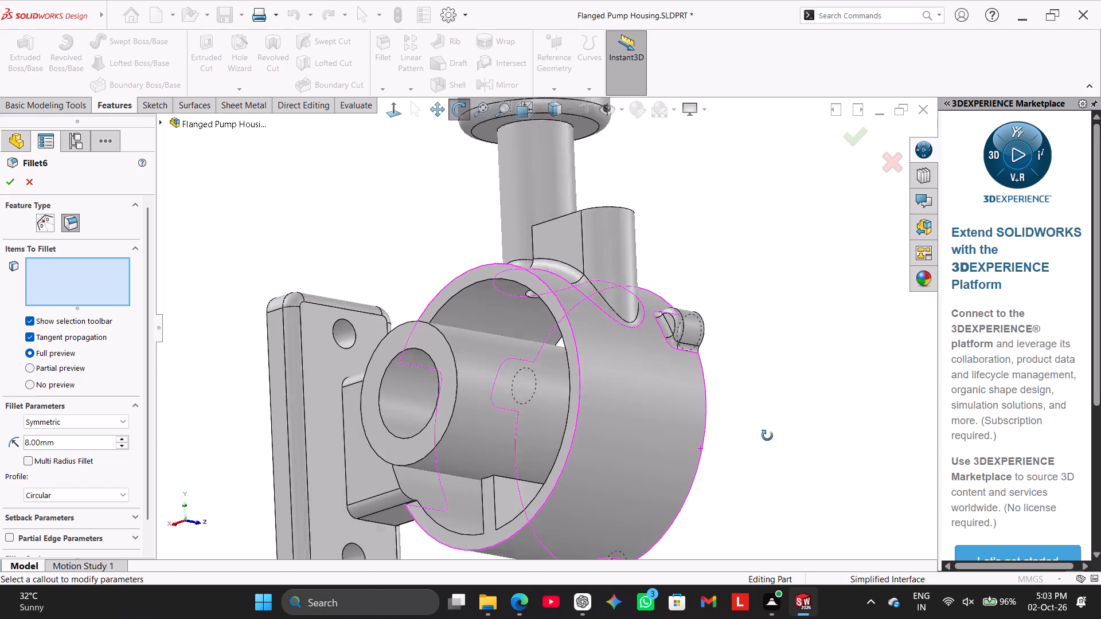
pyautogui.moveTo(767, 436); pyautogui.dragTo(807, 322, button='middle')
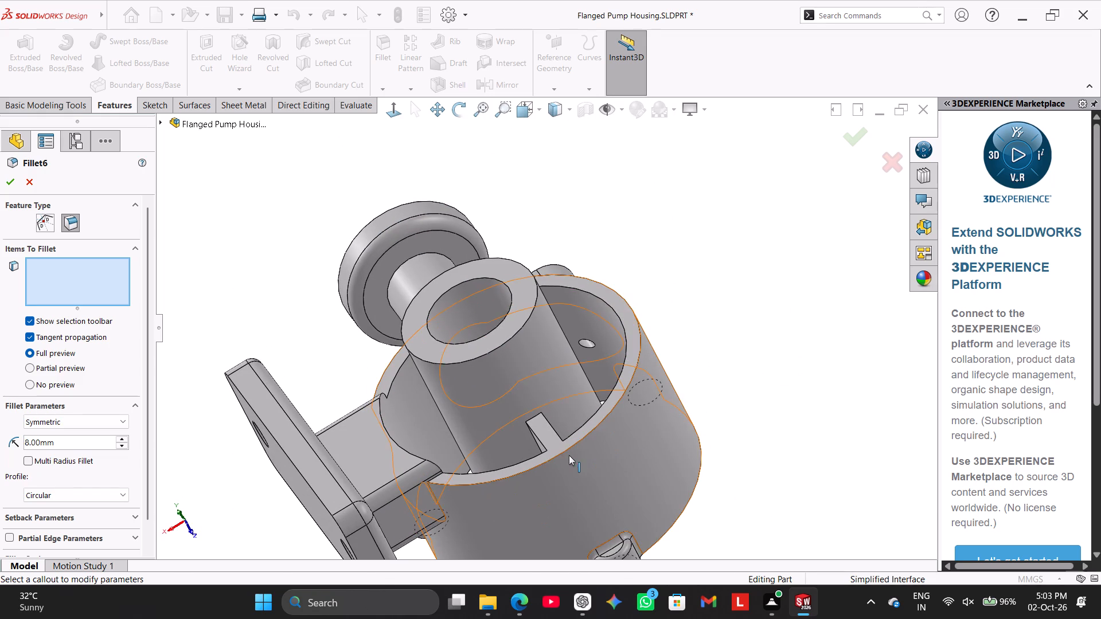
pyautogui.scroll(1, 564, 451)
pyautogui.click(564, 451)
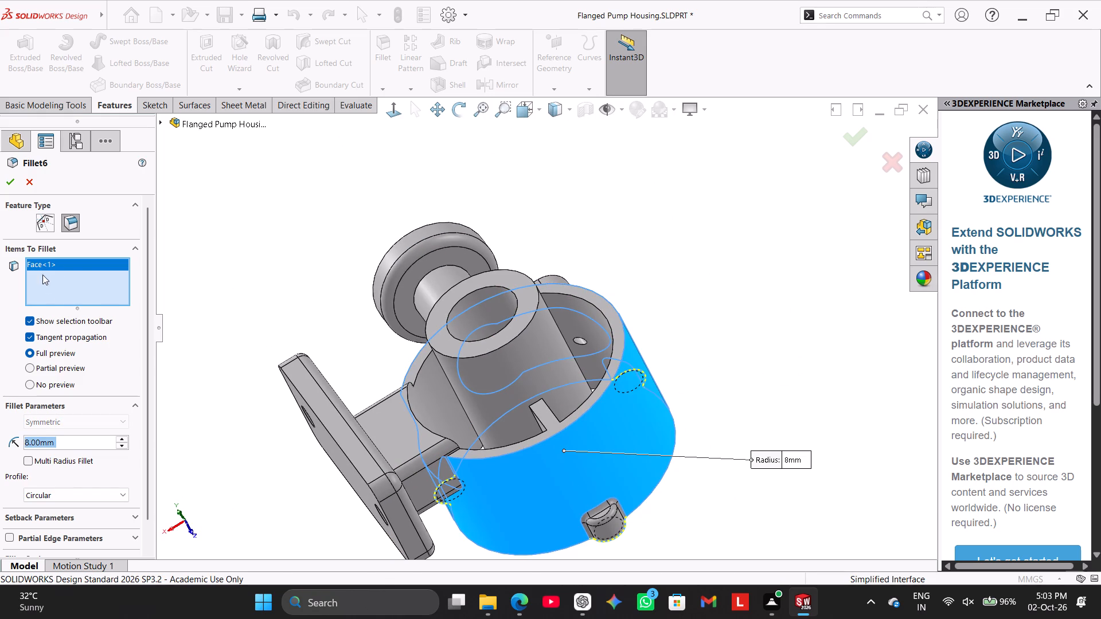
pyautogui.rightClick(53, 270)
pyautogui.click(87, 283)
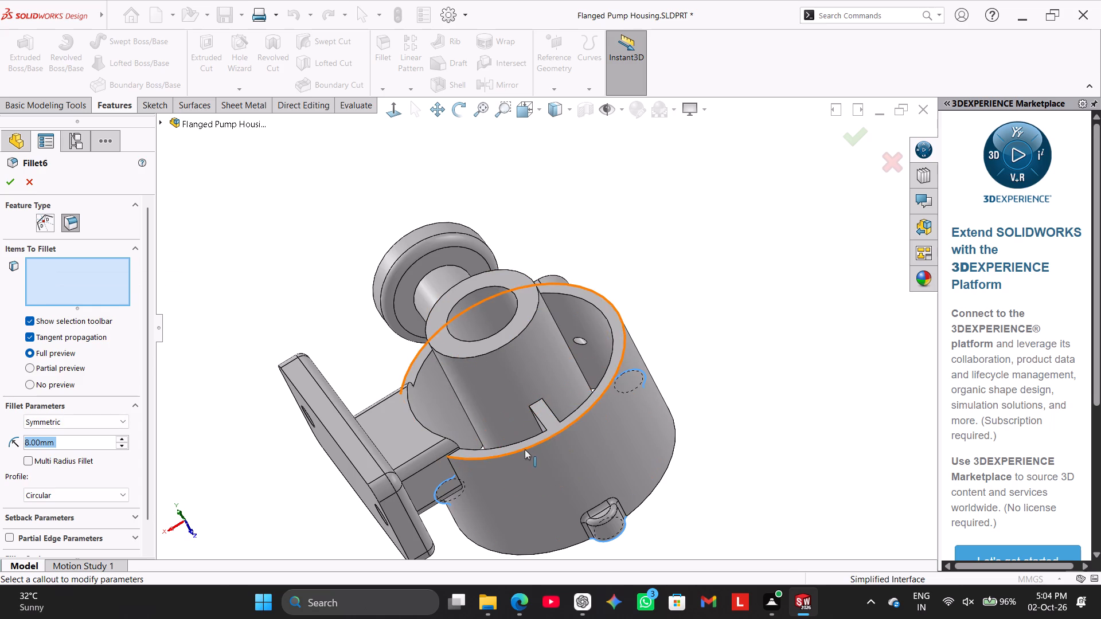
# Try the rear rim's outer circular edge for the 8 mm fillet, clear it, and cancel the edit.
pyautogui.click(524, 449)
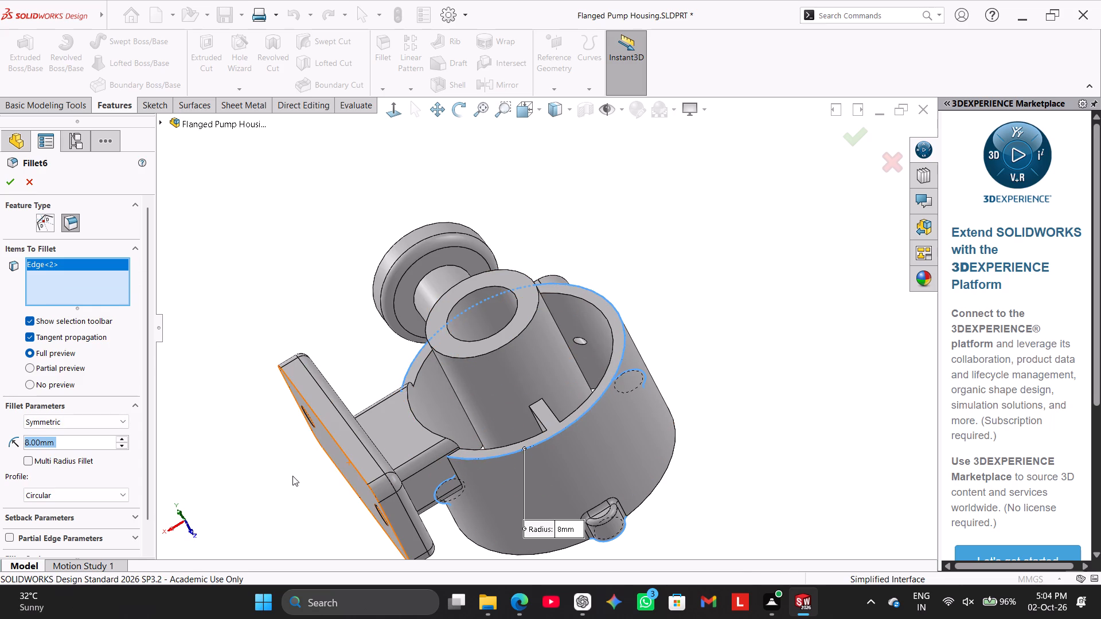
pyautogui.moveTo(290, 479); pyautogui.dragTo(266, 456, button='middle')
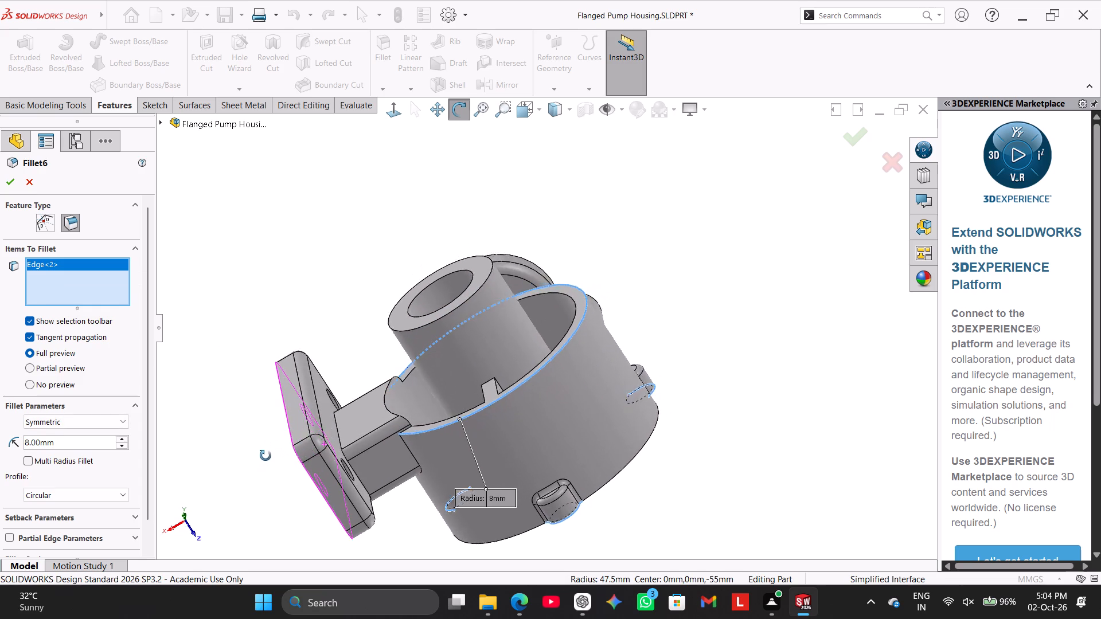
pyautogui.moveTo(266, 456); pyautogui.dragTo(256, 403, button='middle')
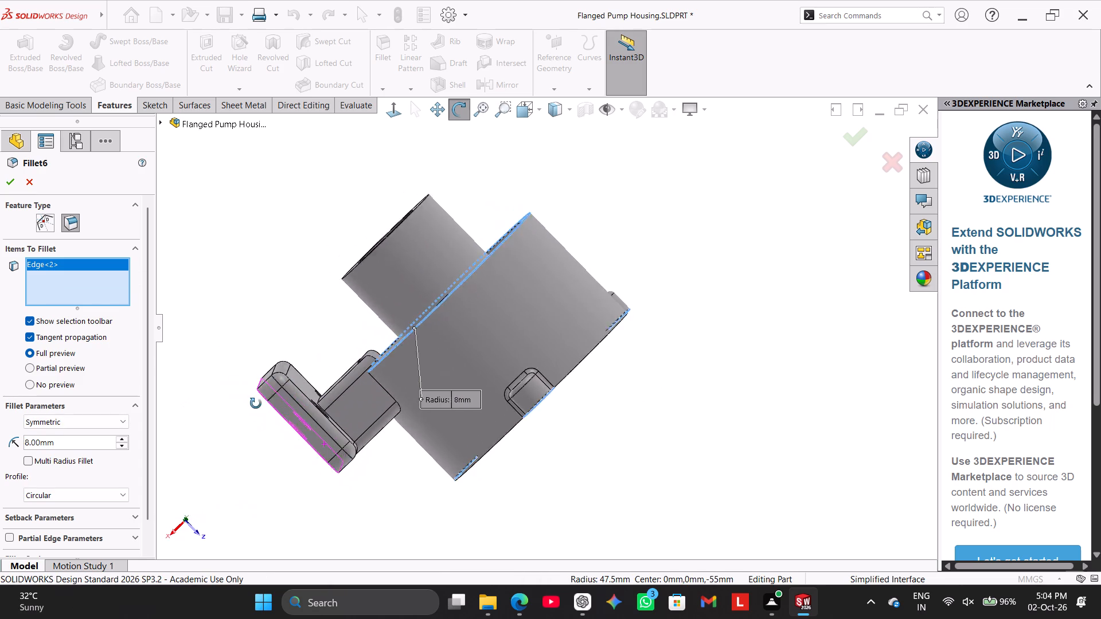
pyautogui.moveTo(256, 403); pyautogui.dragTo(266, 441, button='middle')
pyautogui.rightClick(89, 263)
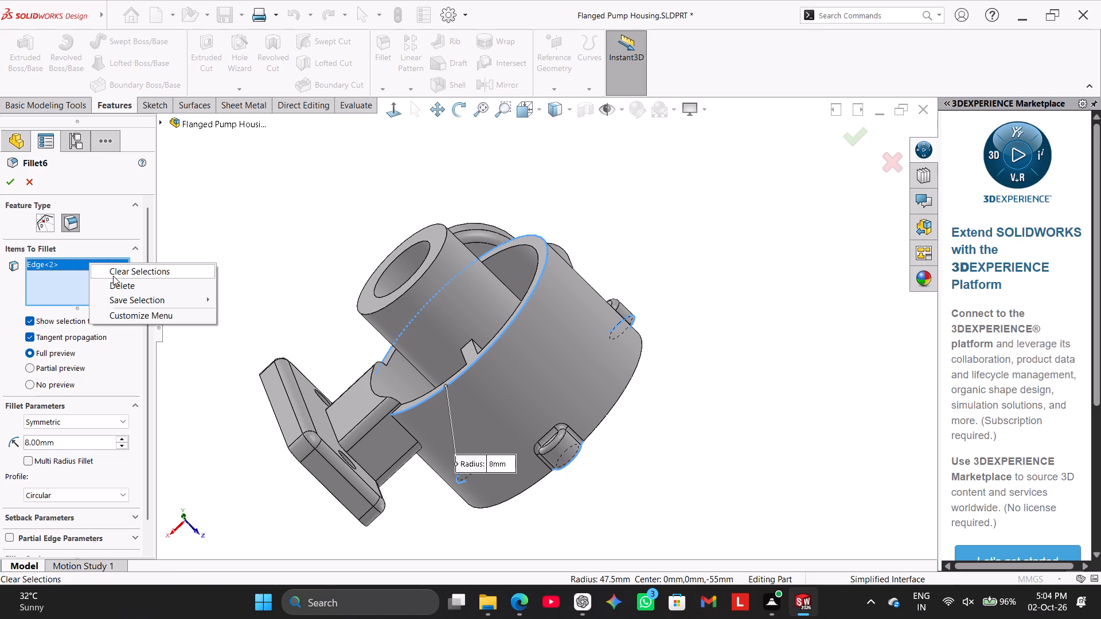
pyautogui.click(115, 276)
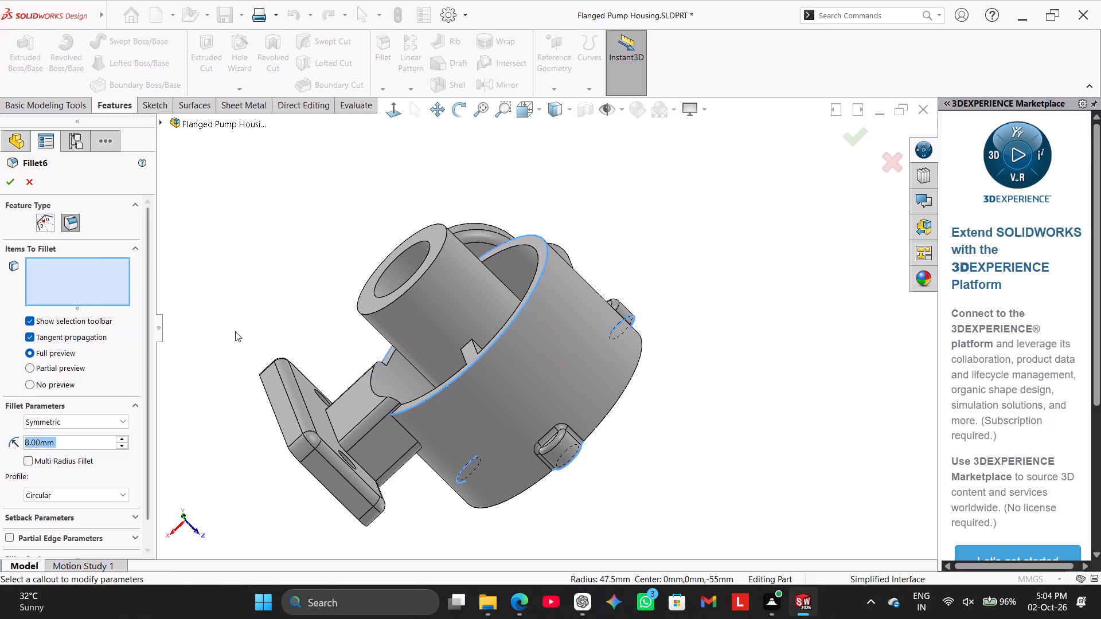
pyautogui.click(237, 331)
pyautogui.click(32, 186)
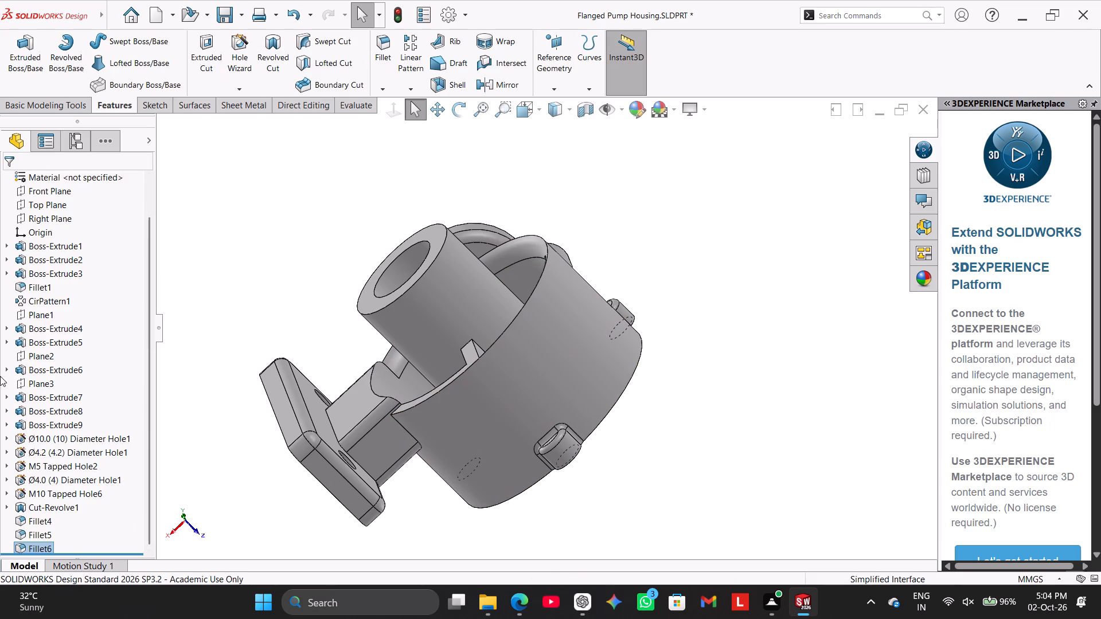
# Delete the 8 mm fillet on the inner edge of the body's rear rim.
pyautogui.rightClick(45, 546)
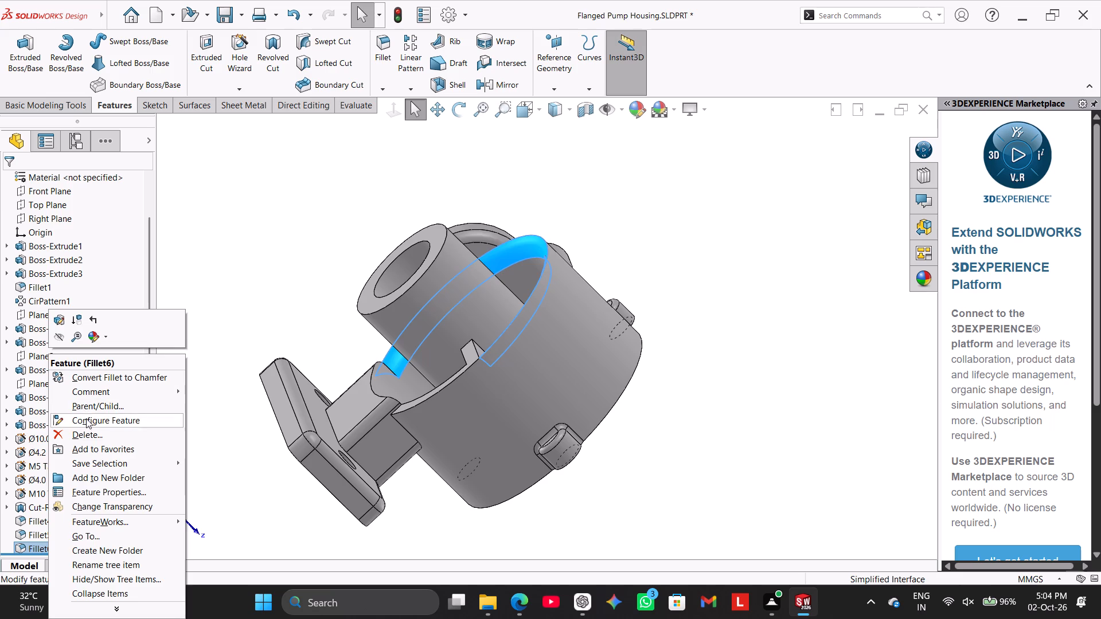
pyautogui.click(91, 433)
pyautogui.click(626, 218)
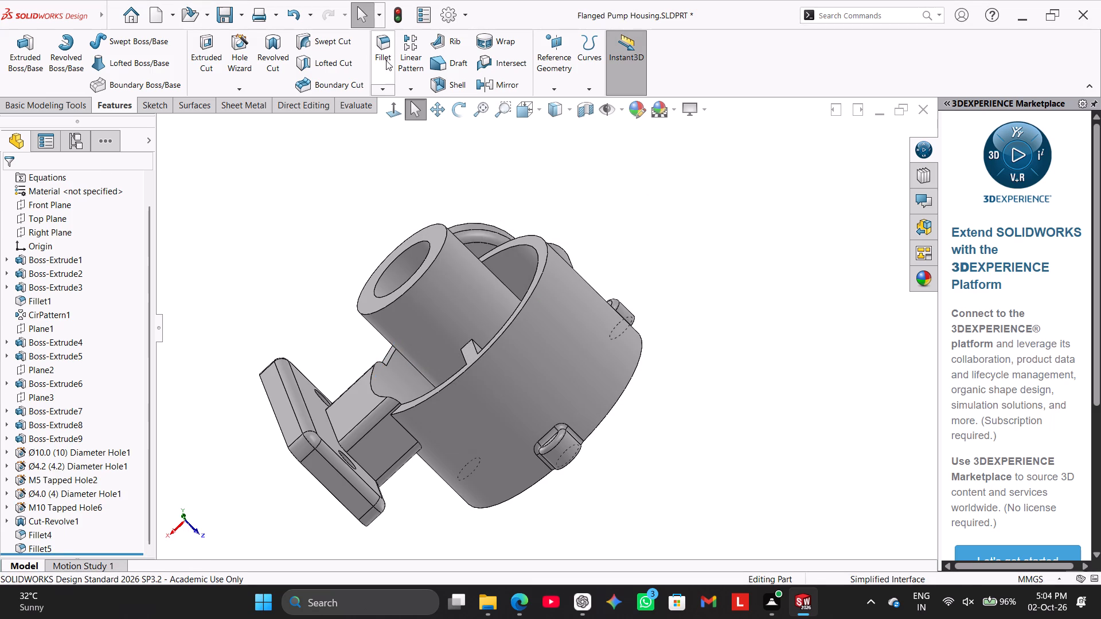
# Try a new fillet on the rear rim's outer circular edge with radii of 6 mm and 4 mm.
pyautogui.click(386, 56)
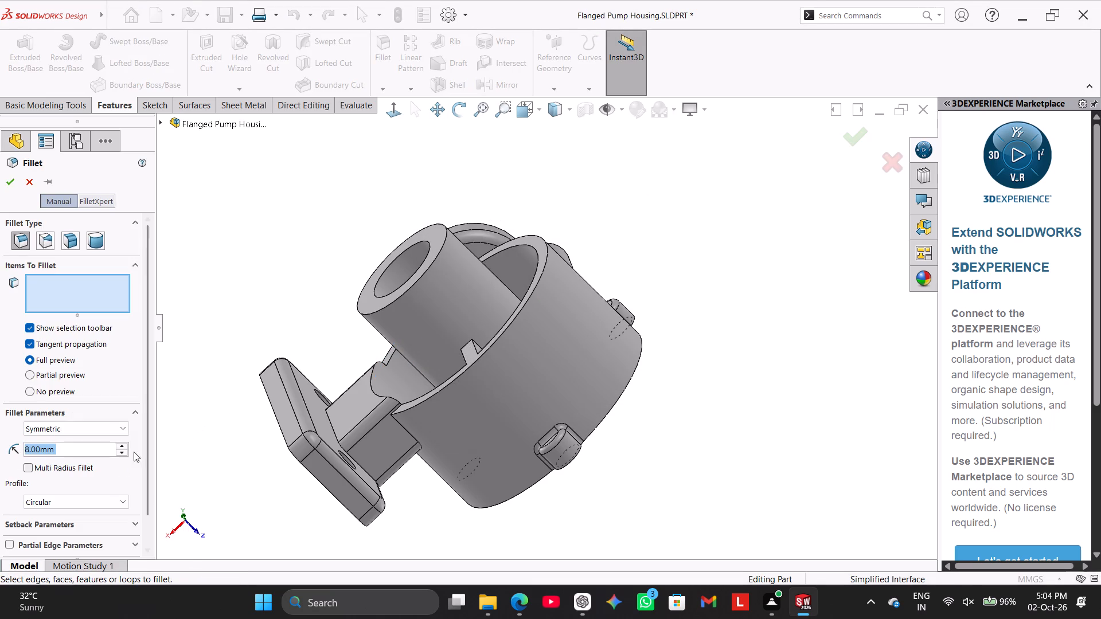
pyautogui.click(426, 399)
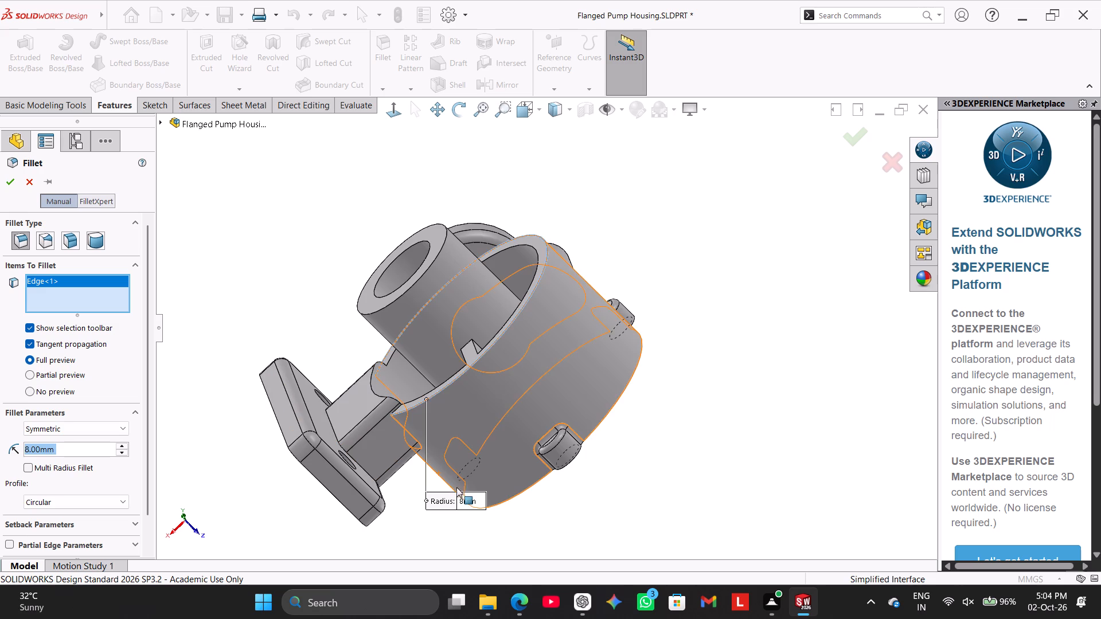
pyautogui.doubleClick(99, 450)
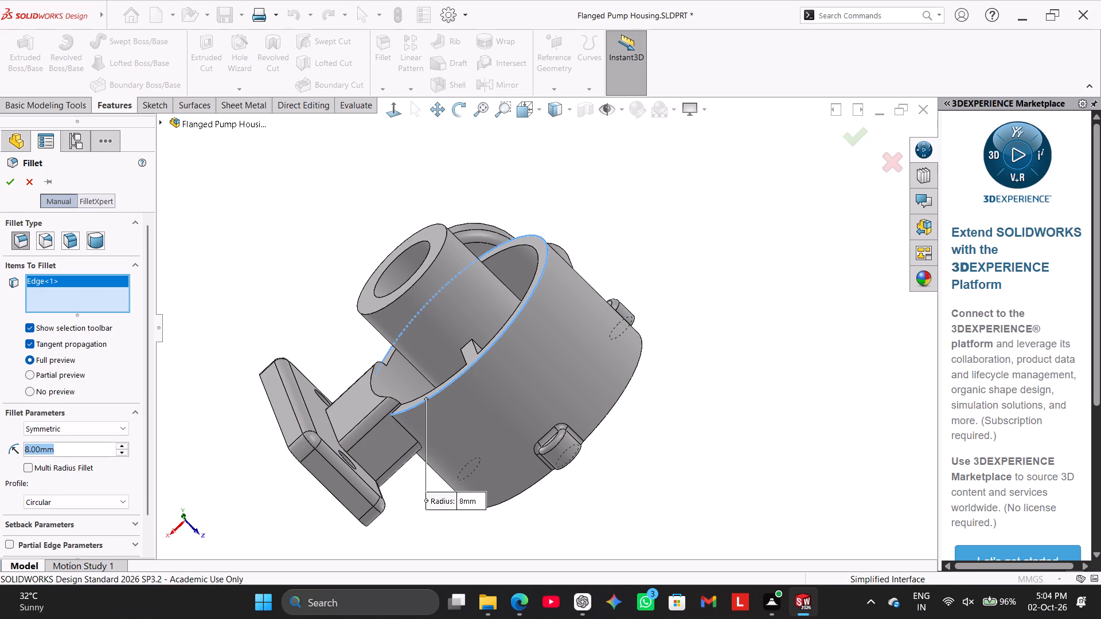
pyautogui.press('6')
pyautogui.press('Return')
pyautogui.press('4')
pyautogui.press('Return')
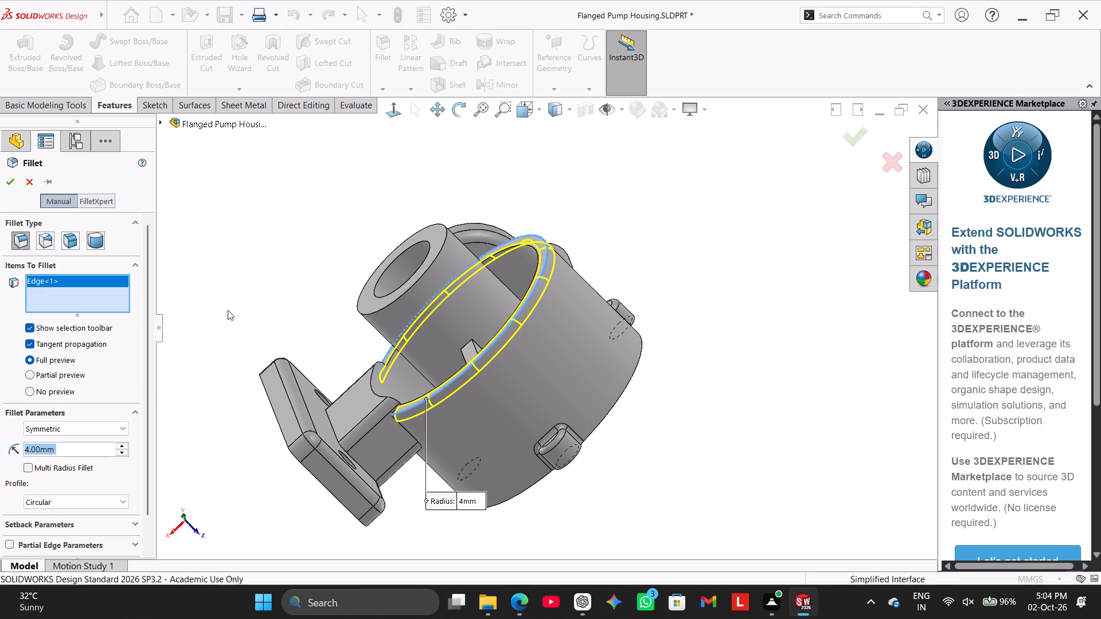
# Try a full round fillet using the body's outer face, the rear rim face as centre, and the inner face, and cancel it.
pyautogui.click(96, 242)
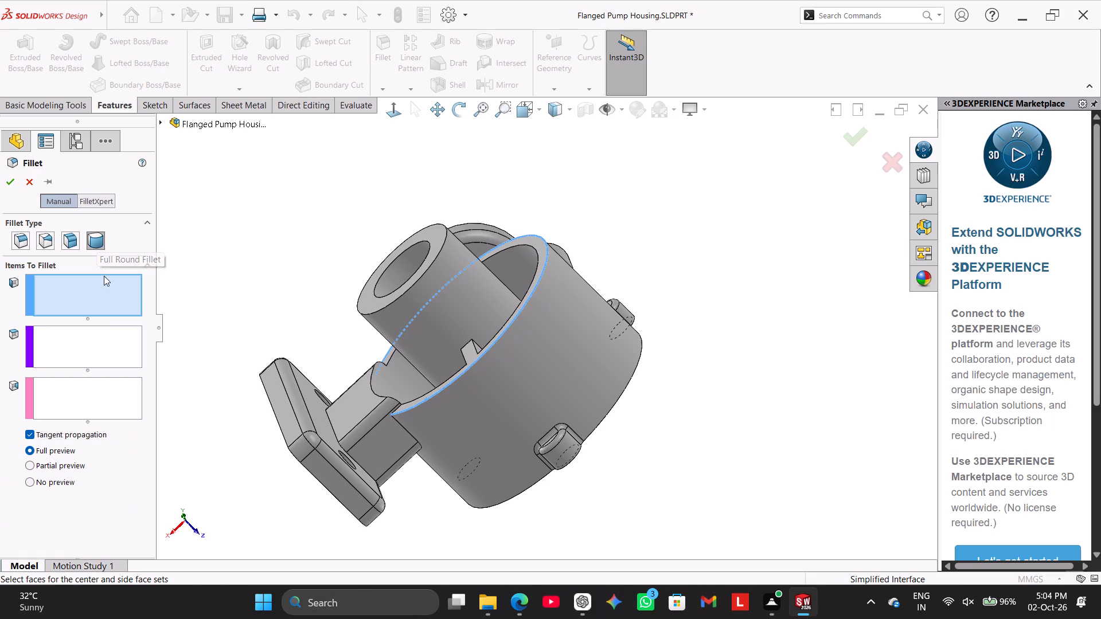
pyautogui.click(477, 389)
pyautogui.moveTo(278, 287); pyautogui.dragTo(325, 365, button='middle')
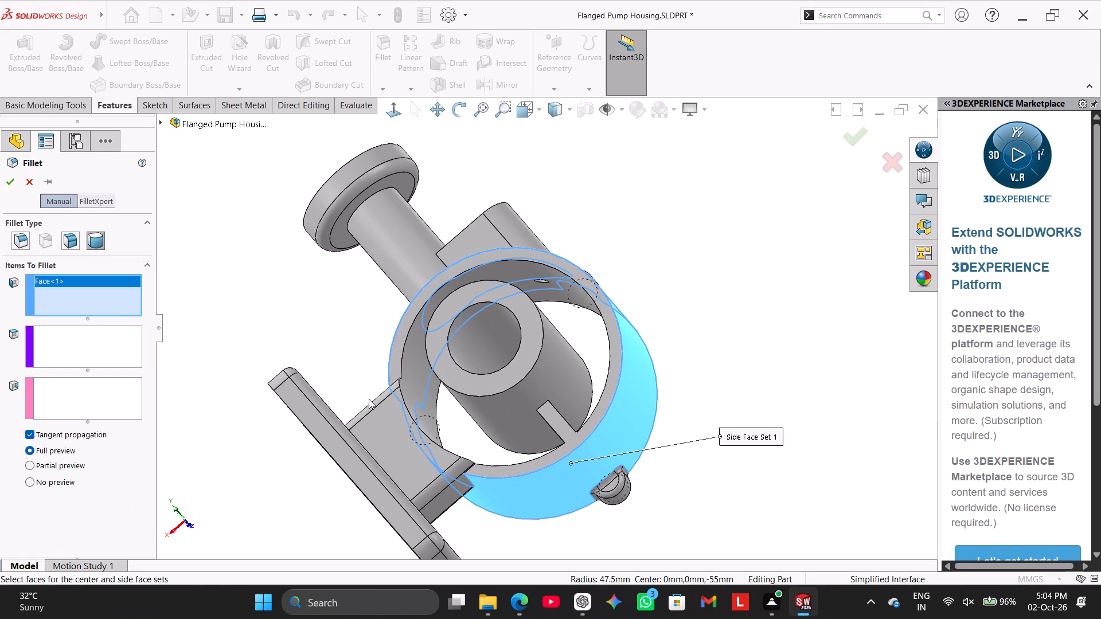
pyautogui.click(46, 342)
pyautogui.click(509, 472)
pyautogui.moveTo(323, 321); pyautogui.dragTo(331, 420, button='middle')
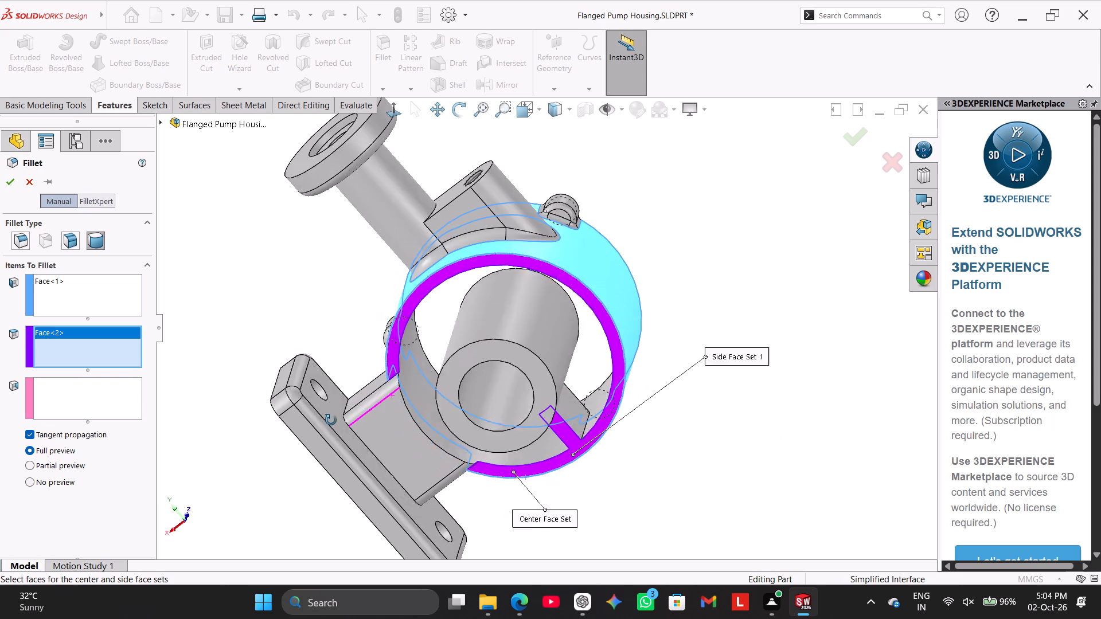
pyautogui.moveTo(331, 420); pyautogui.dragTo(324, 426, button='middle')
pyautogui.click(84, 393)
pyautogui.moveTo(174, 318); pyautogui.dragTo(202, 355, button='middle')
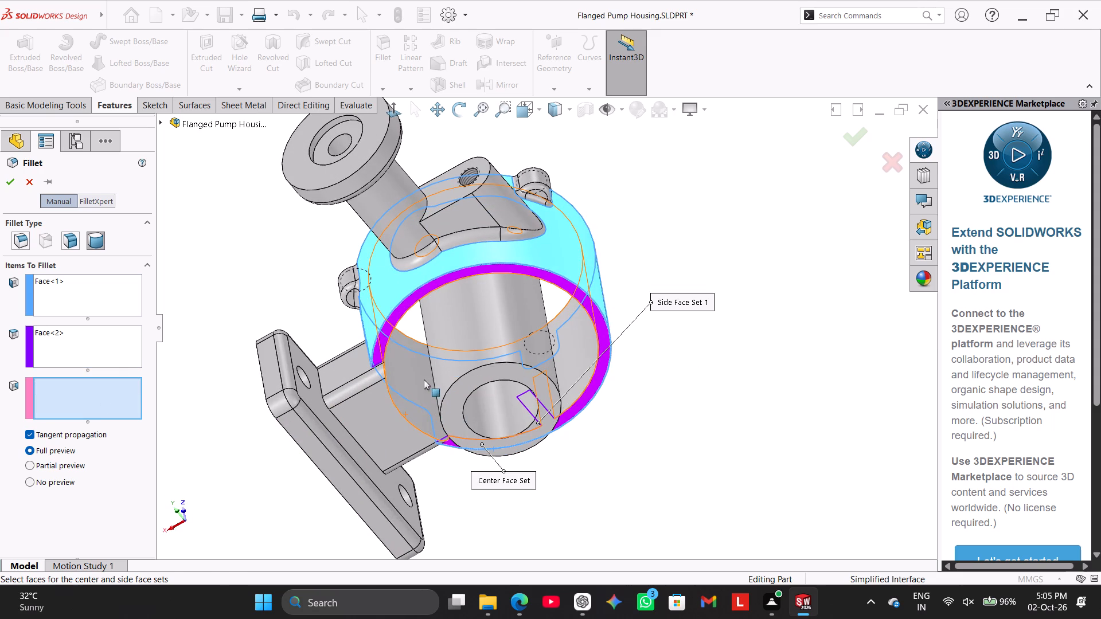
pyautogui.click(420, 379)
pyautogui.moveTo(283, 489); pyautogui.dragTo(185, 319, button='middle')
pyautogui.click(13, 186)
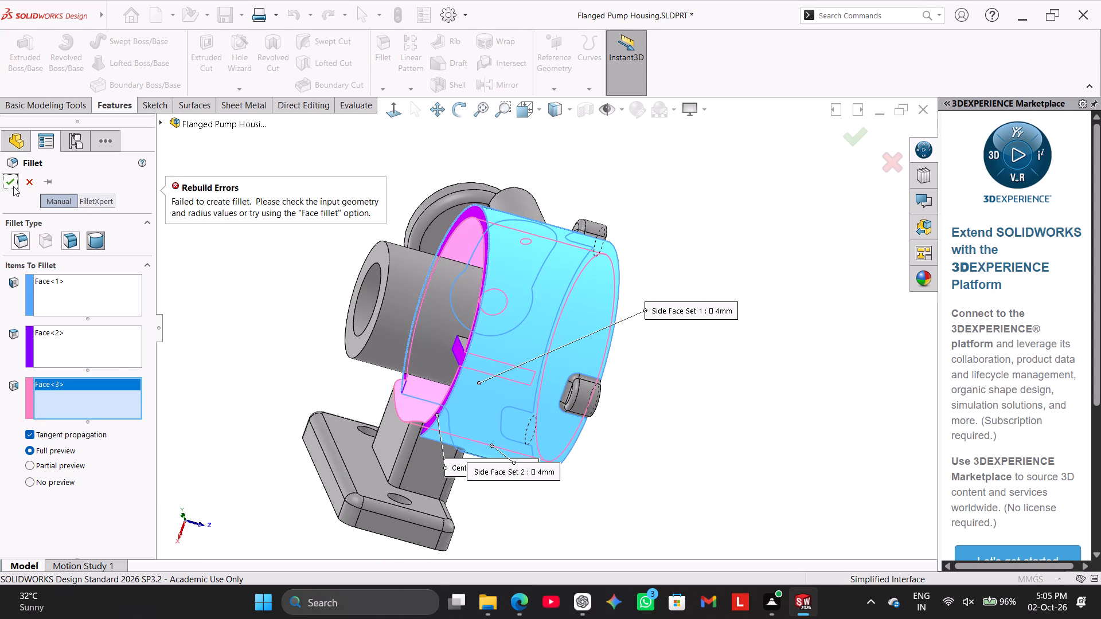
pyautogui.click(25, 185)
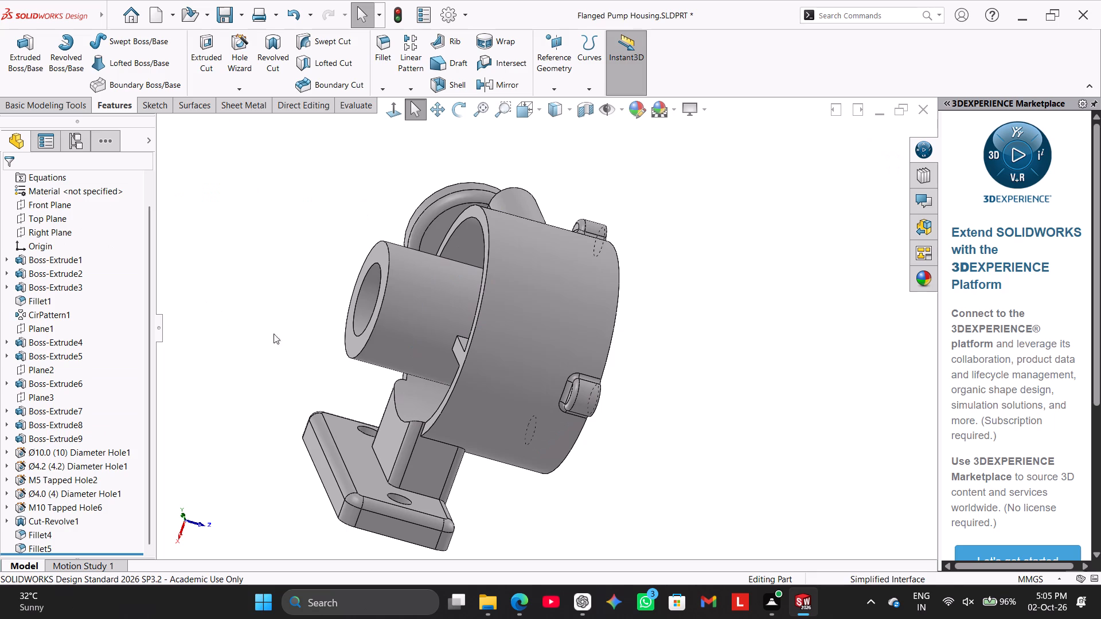
# Hide the three remaining dashed cosmetic threads on the tapped holes around the cylindrical body.
pyautogui.moveTo(268, 303); pyautogui.dragTo(322, 229, button='middle')
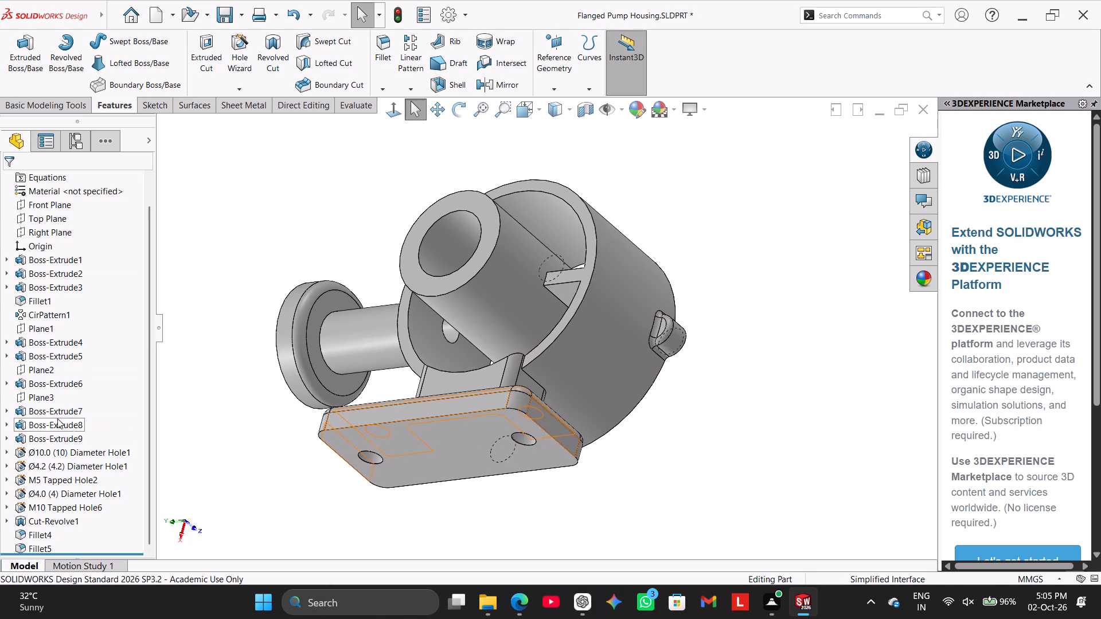
pyautogui.rightClick(506, 459)
pyautogui.click(541, 426)
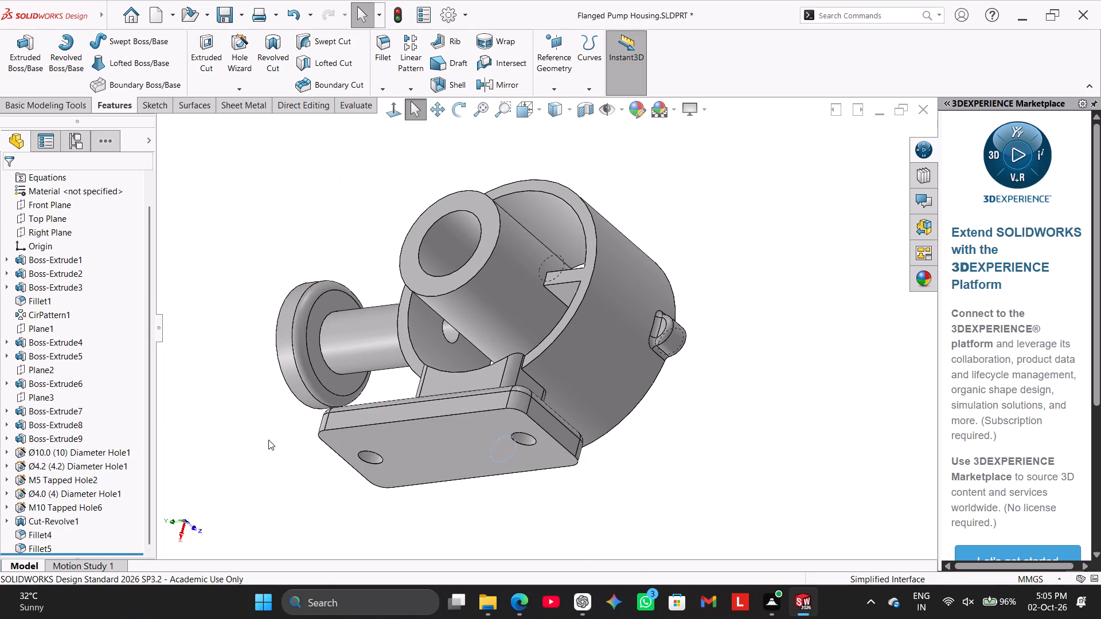
pyautogui.click(269, 440)
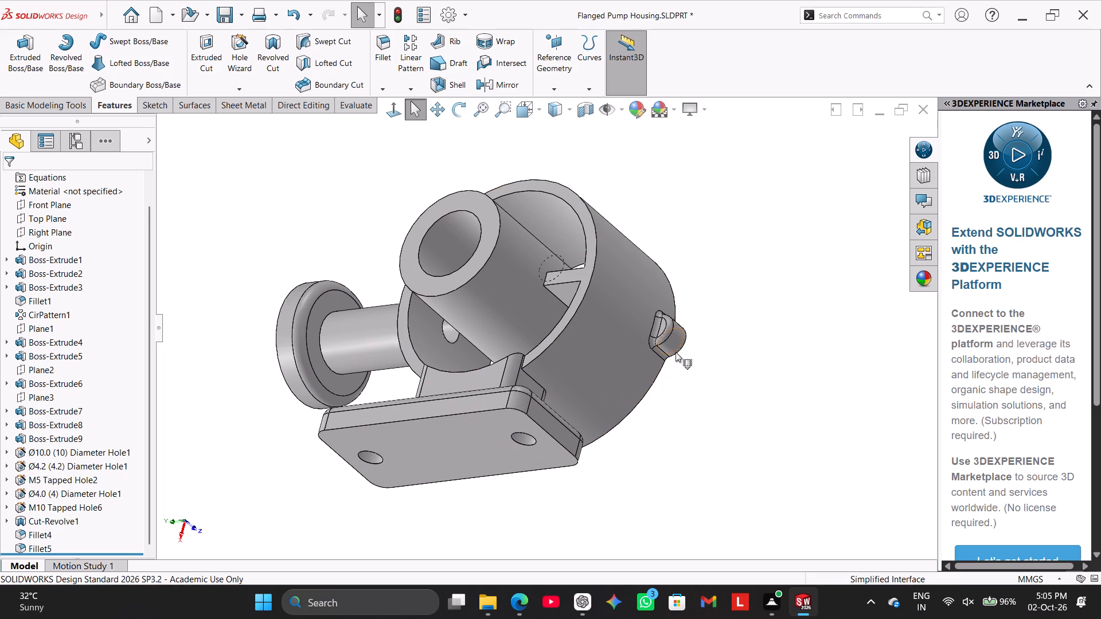
pyautogui.rightClick(676, 351)
pyautogui.click(704, 338)
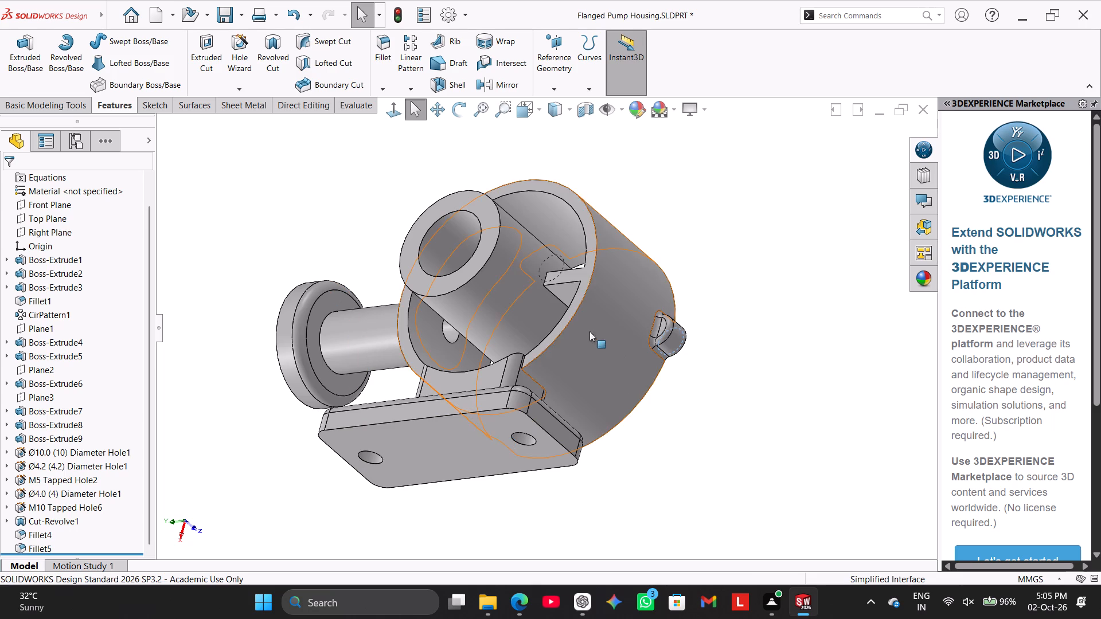
pyautogui.rightClick(562, 268)
pyautogui.click(593, 253)
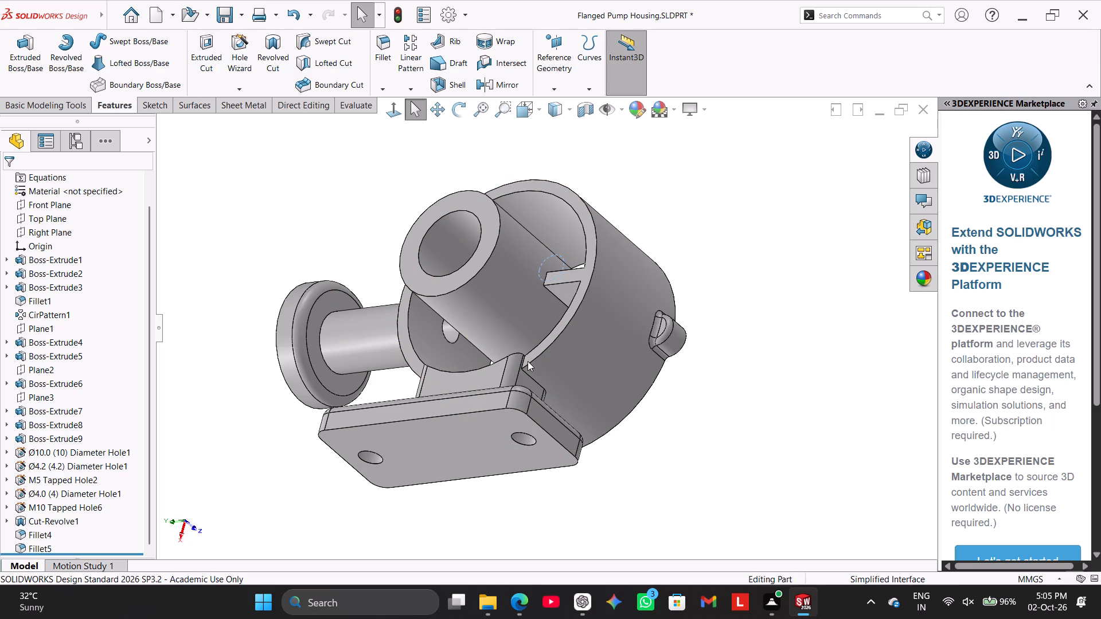
pyautogui.moveTo(395, 473); pyautogui.dragTo(454, 517, button='middle')
pyautogui.click(350, 456)
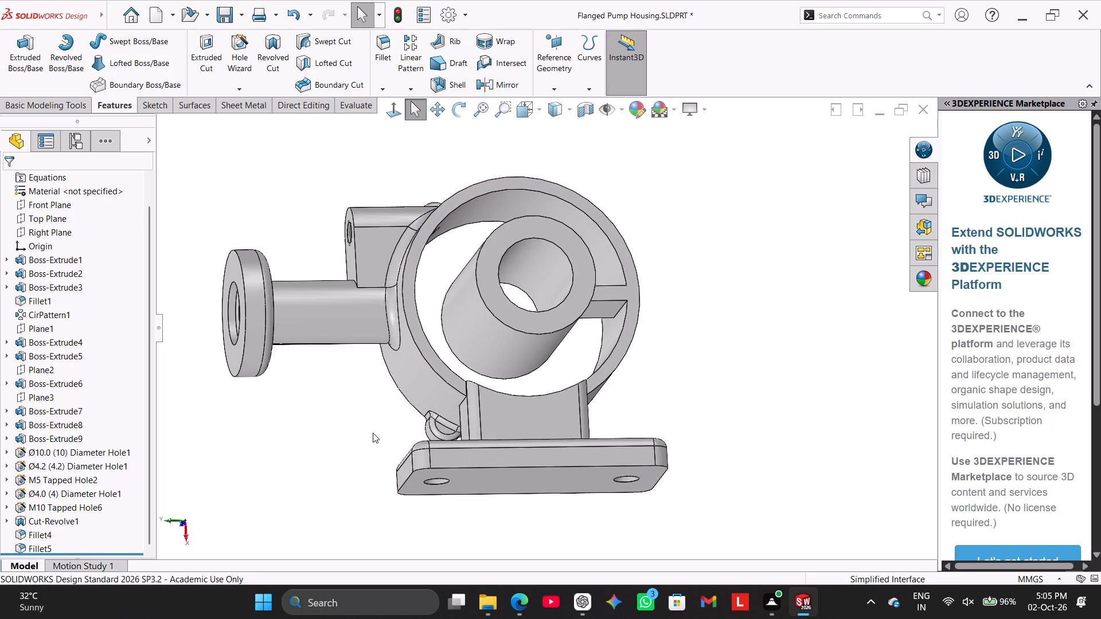
# Examine the pump housing from several angles, focusing on the cylindrical body's rear rim and the neighbouring bosses.
pyautogui.moveTo(373, 433); pyautogui.dragTo(267, 436, button='middle')
pyautogui.moveTo(267, 436); pyautogui.dragTo(267, 452, button='middle')
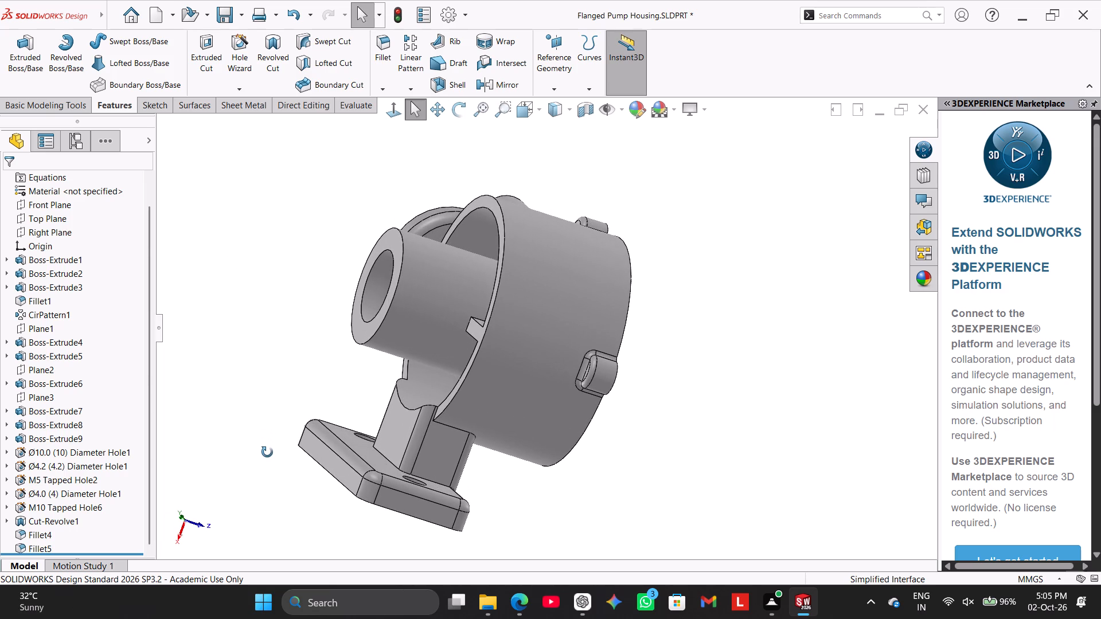
pyautogui.moveTo(267, 452); pyautogui.dragTo(267, 453, button='middle')
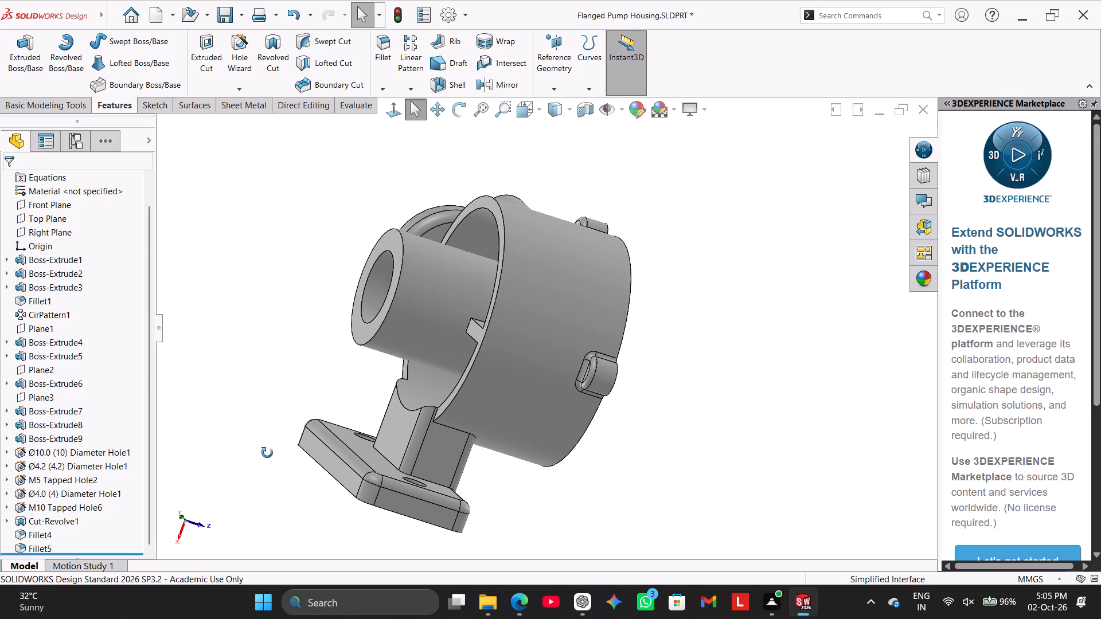
pyautogui.moveTo(267, 453); pyautogui.dragTo(256, 480, button='middle')
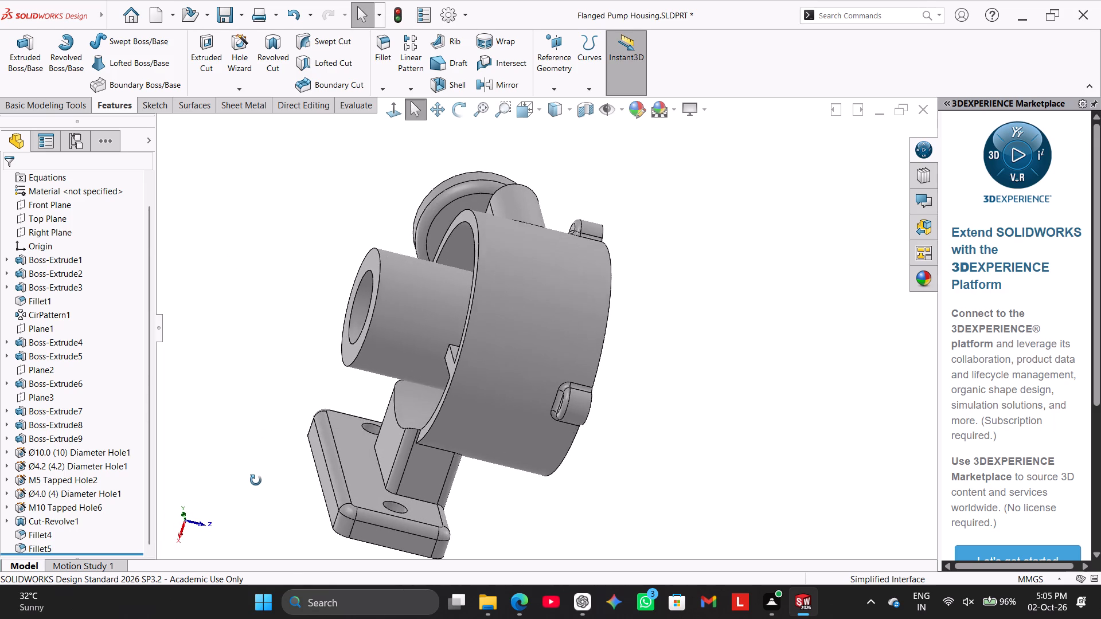
pyautogui.moveTo(256, 480); pyautogui.dragTo(227, 561, button='middle')
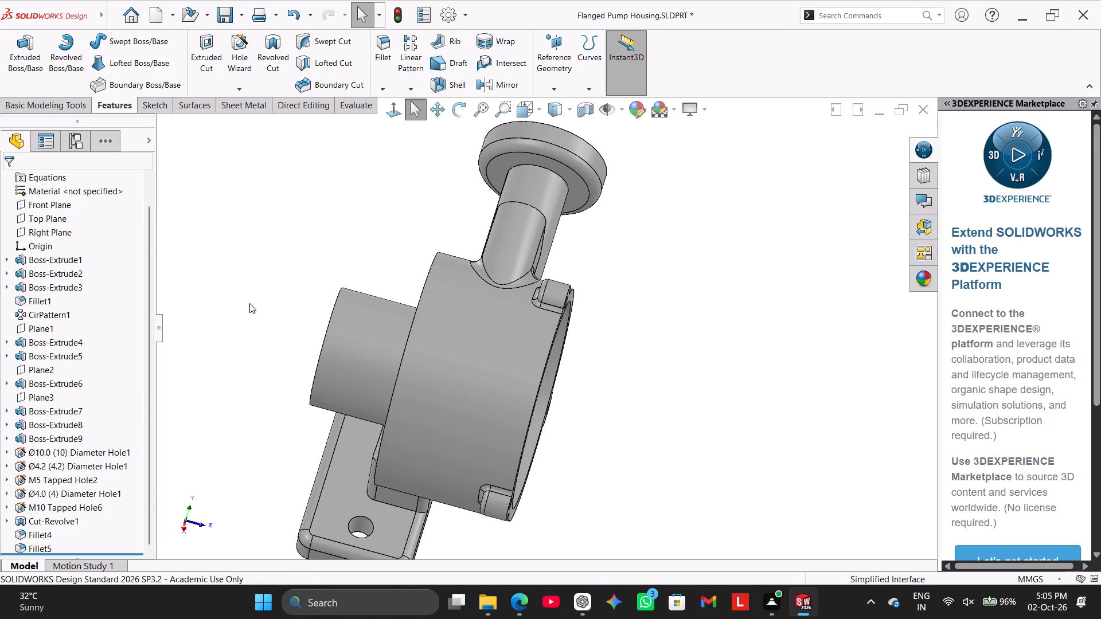
pyautogui.moveTo(261, 295); pyautogui.dragTo(261, 337, button='middle')
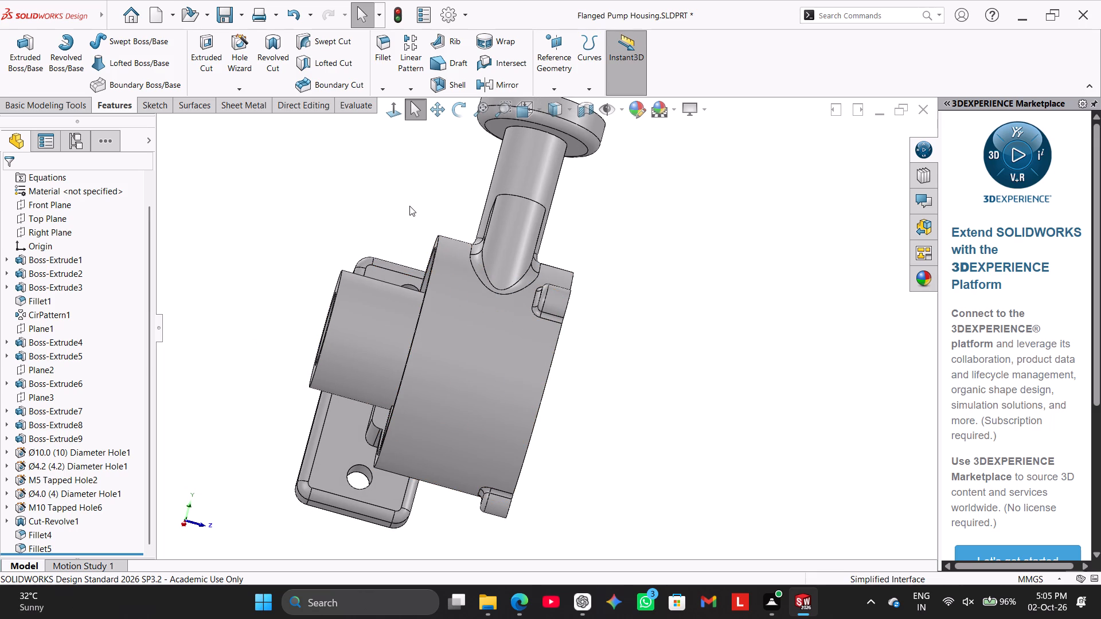
pyautogui.moveTo(417, 210); pyautogui.dragTo(450, 254, button='middle')
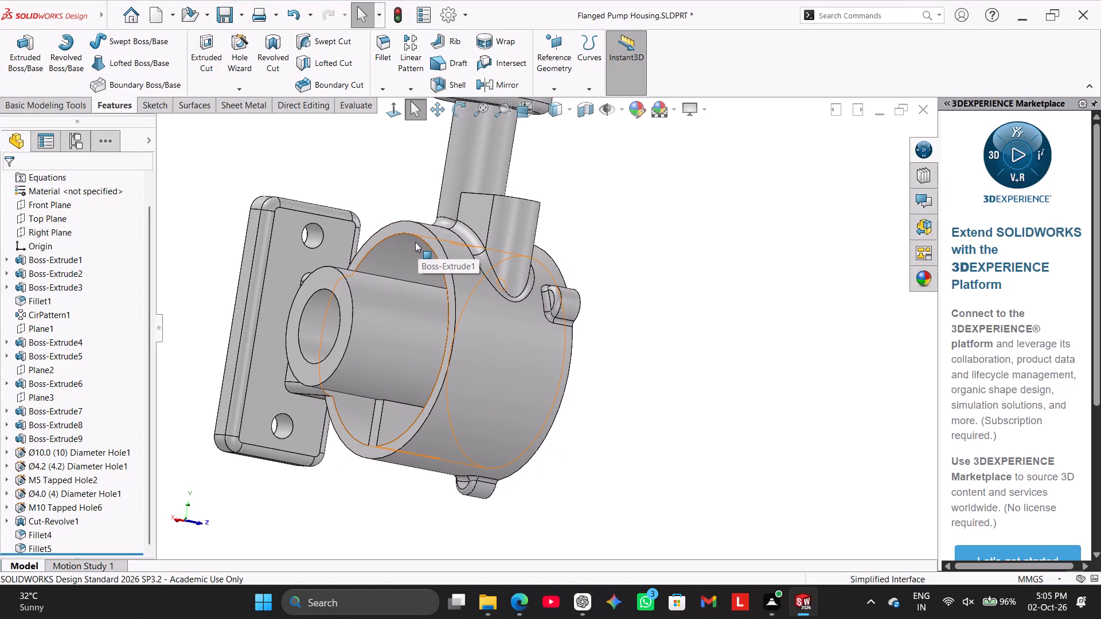
pyautogui.moveTo(408, 183); pyautogui.dragTo(373, 161, button='middle')
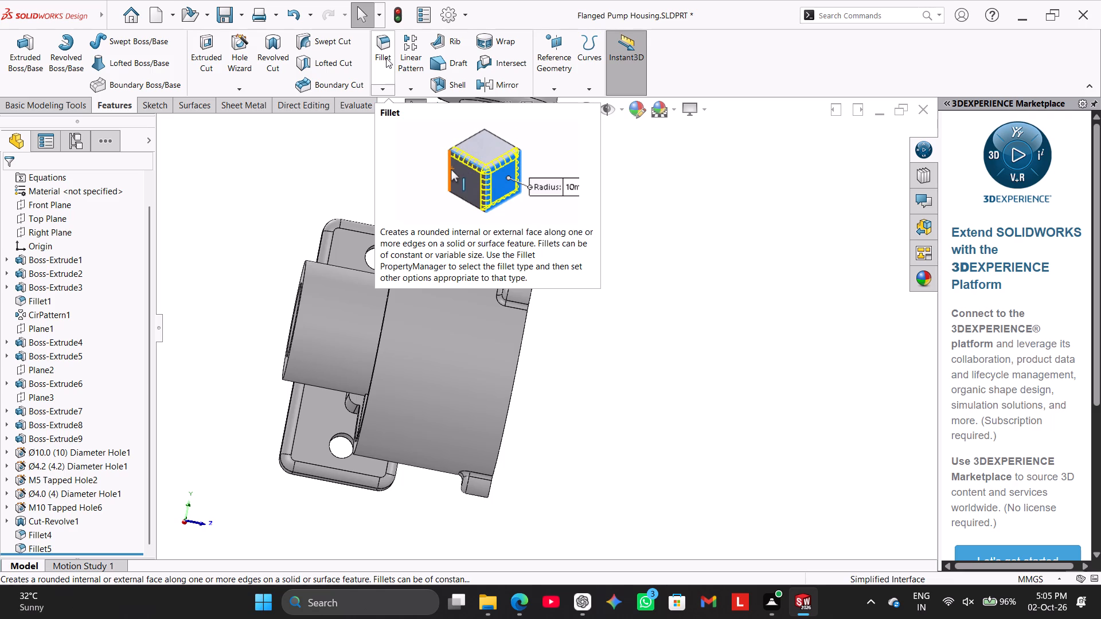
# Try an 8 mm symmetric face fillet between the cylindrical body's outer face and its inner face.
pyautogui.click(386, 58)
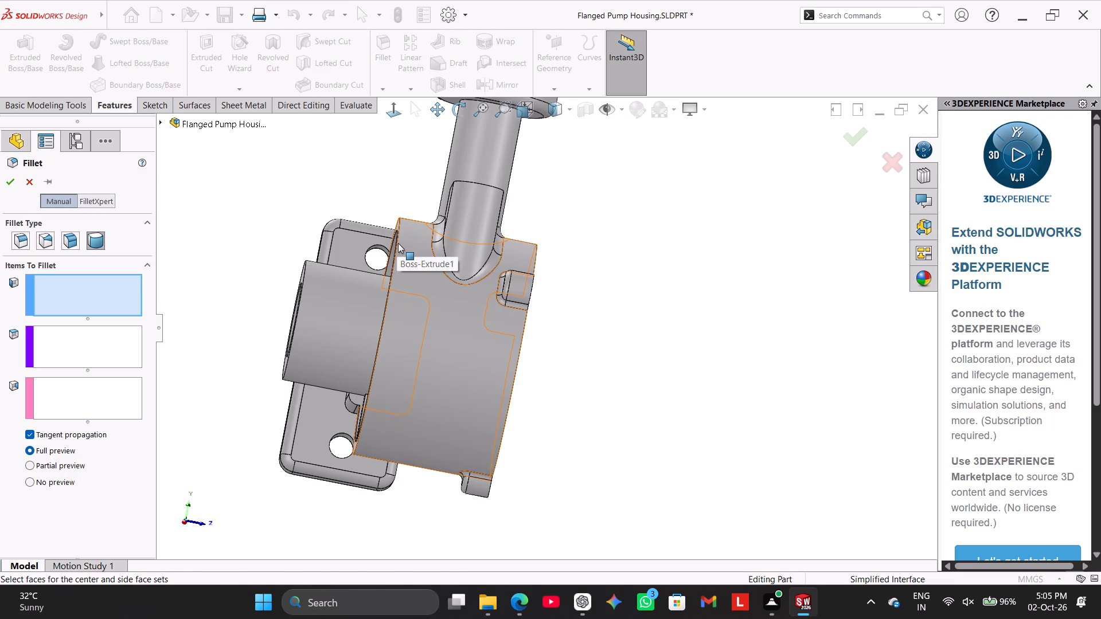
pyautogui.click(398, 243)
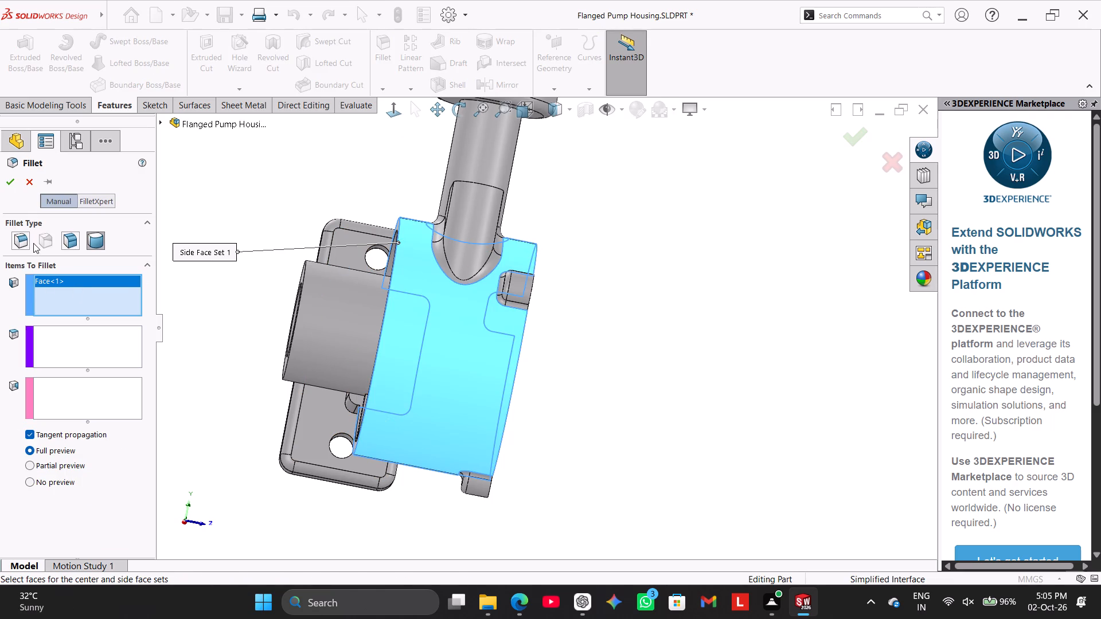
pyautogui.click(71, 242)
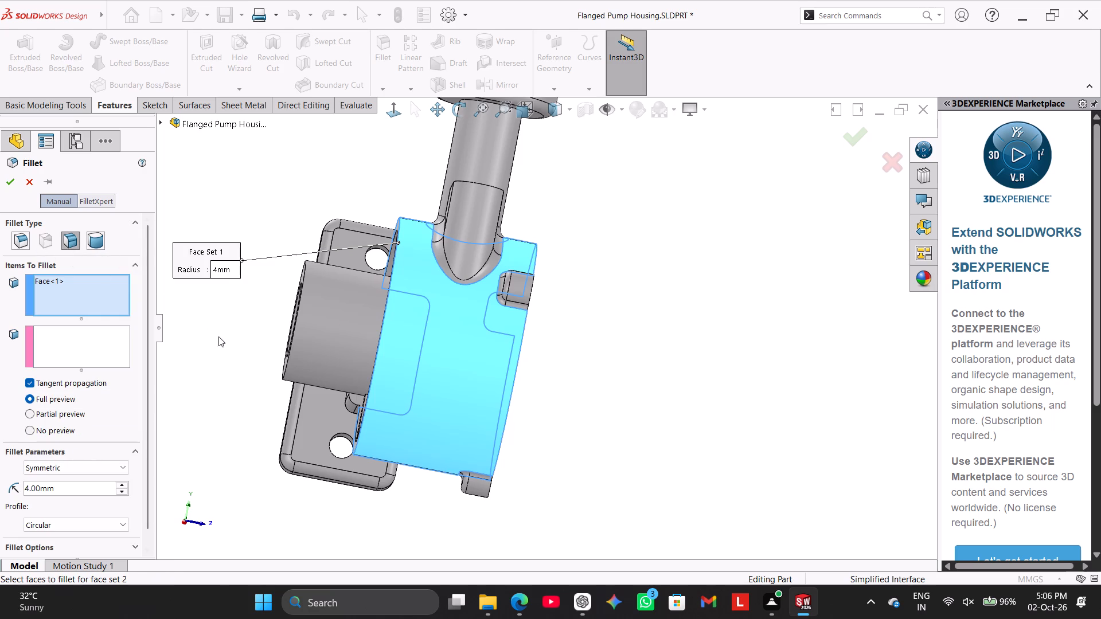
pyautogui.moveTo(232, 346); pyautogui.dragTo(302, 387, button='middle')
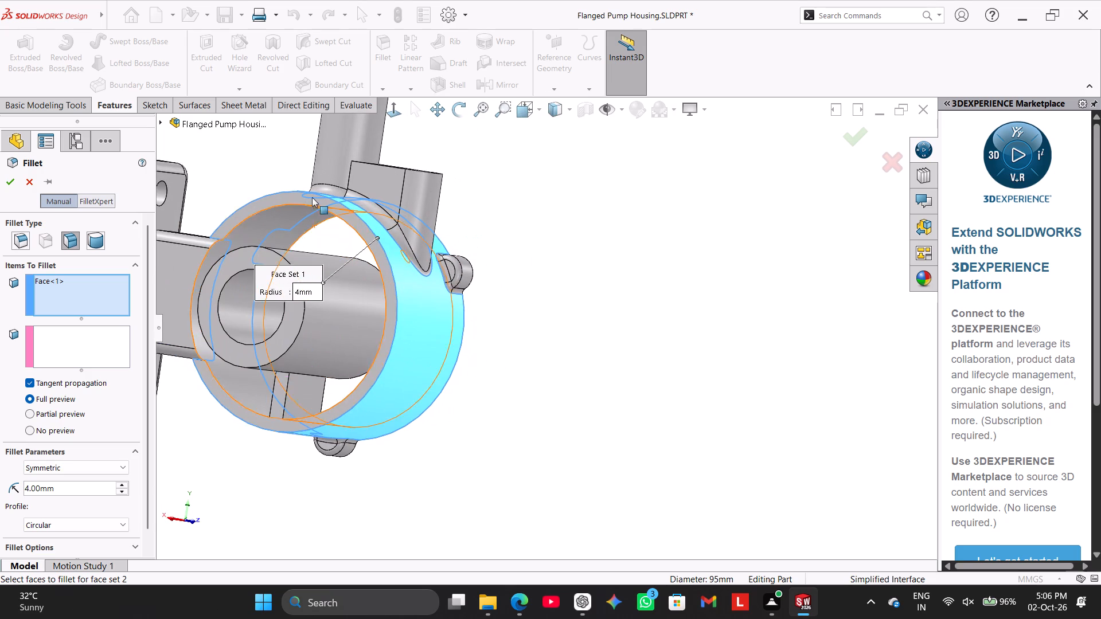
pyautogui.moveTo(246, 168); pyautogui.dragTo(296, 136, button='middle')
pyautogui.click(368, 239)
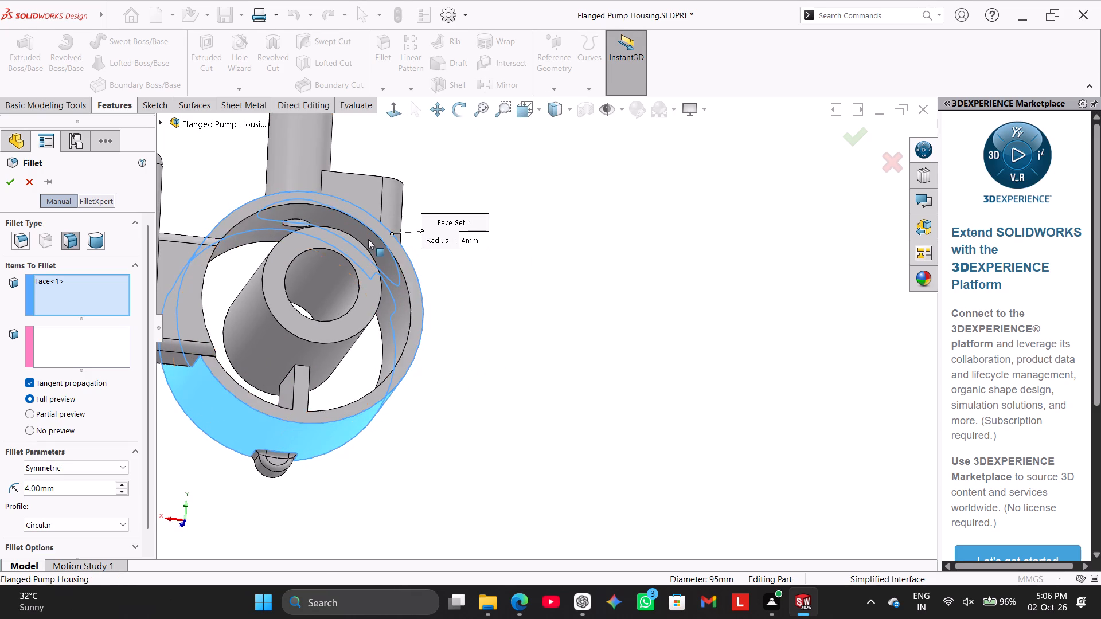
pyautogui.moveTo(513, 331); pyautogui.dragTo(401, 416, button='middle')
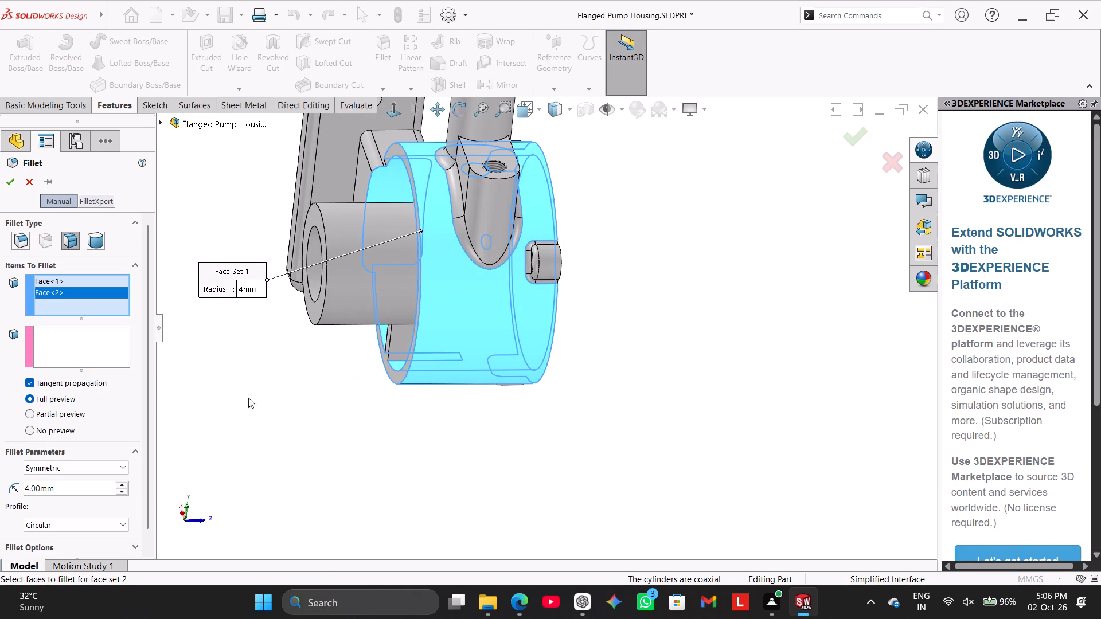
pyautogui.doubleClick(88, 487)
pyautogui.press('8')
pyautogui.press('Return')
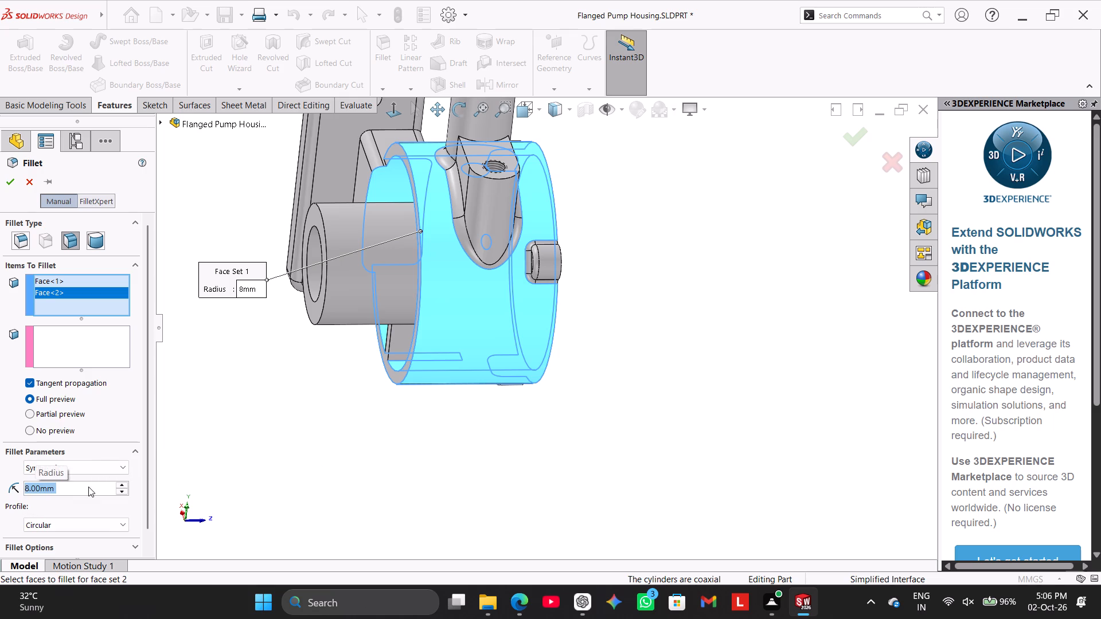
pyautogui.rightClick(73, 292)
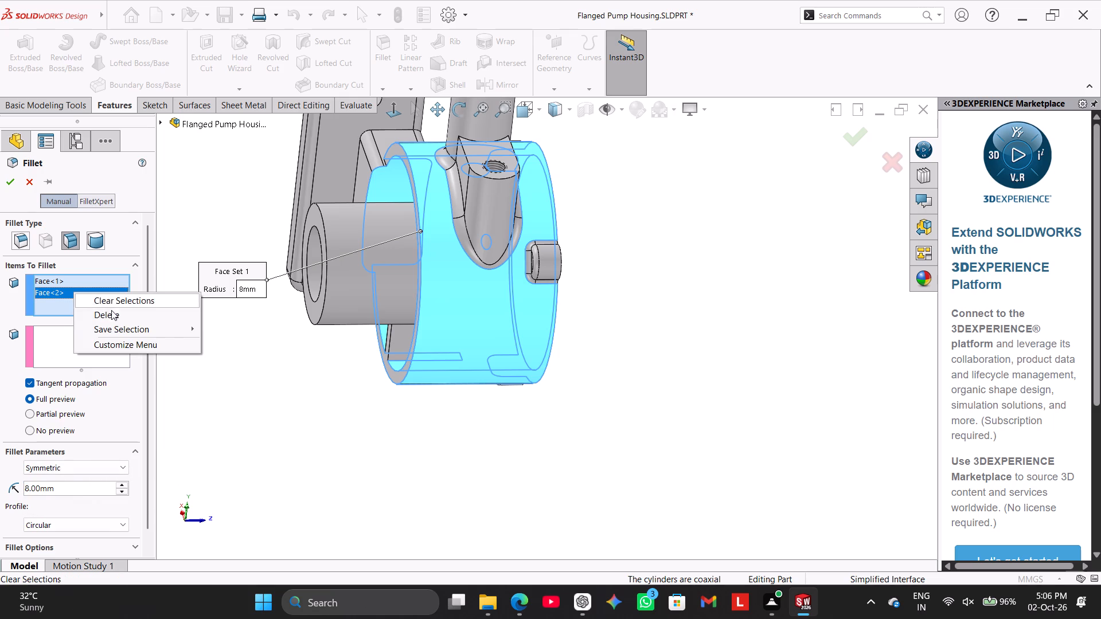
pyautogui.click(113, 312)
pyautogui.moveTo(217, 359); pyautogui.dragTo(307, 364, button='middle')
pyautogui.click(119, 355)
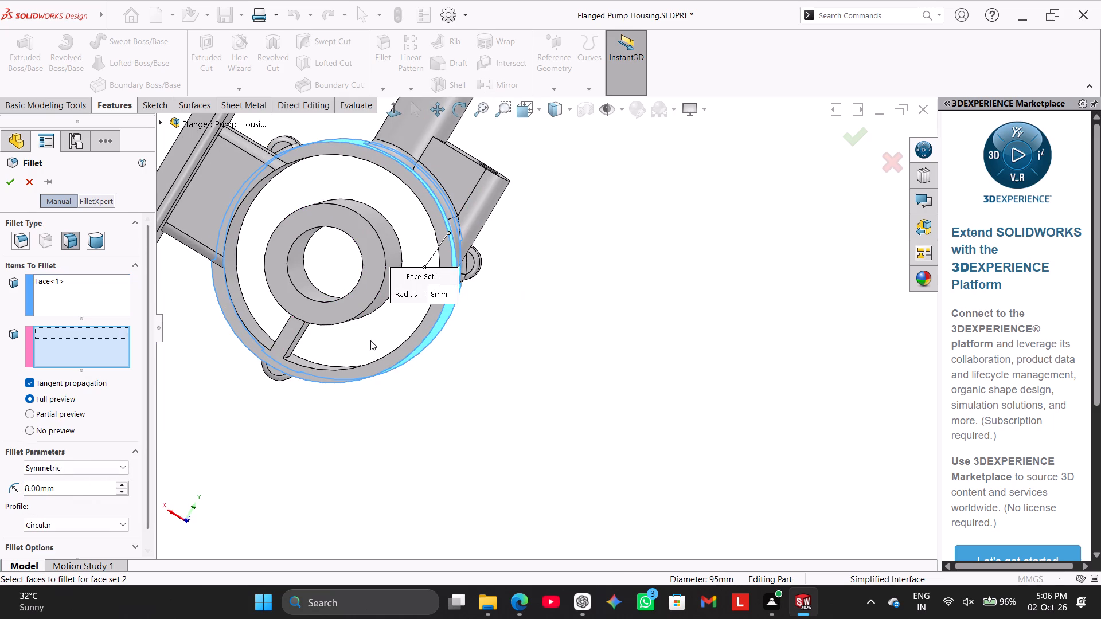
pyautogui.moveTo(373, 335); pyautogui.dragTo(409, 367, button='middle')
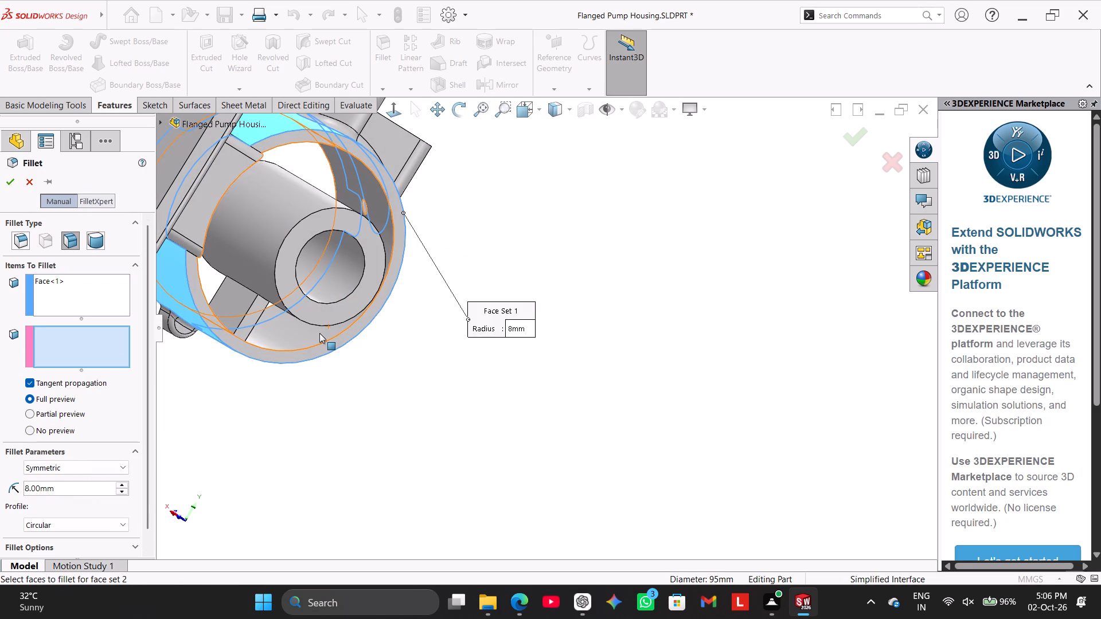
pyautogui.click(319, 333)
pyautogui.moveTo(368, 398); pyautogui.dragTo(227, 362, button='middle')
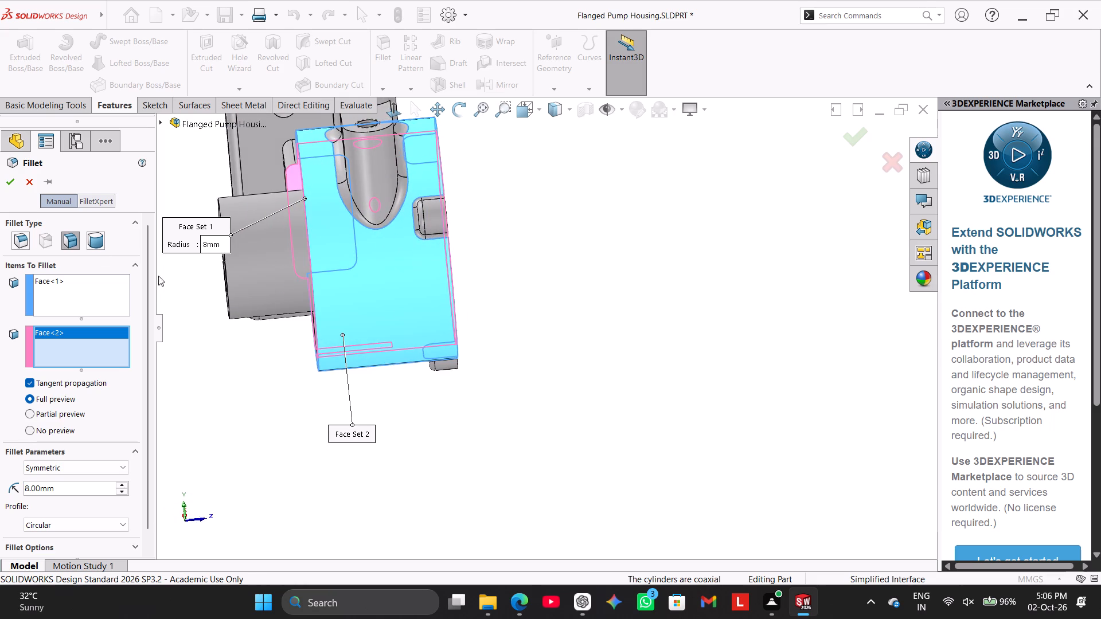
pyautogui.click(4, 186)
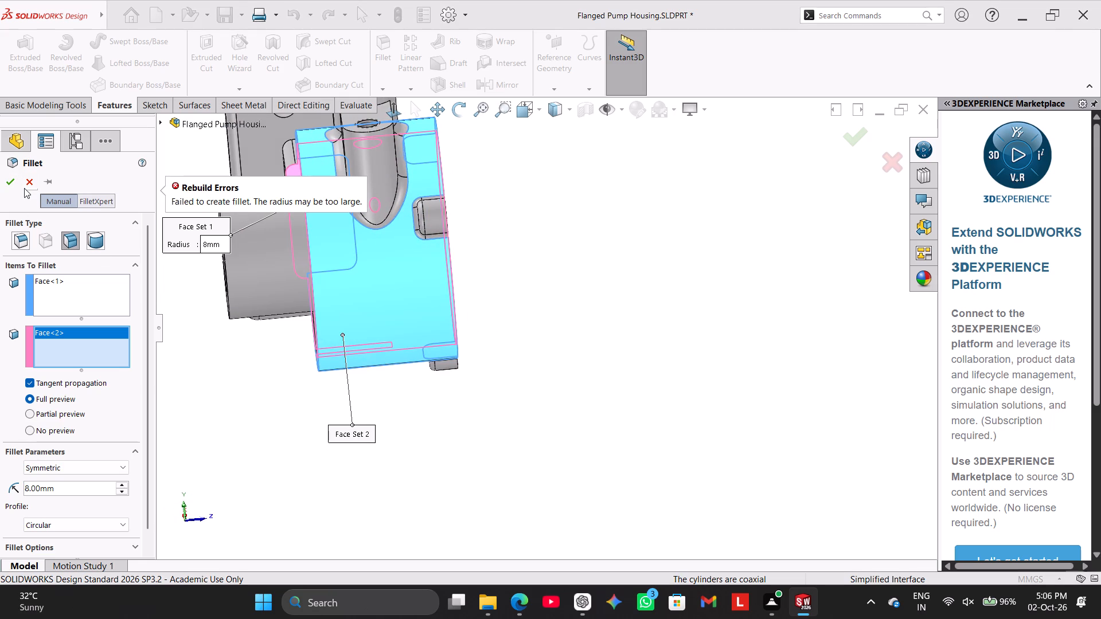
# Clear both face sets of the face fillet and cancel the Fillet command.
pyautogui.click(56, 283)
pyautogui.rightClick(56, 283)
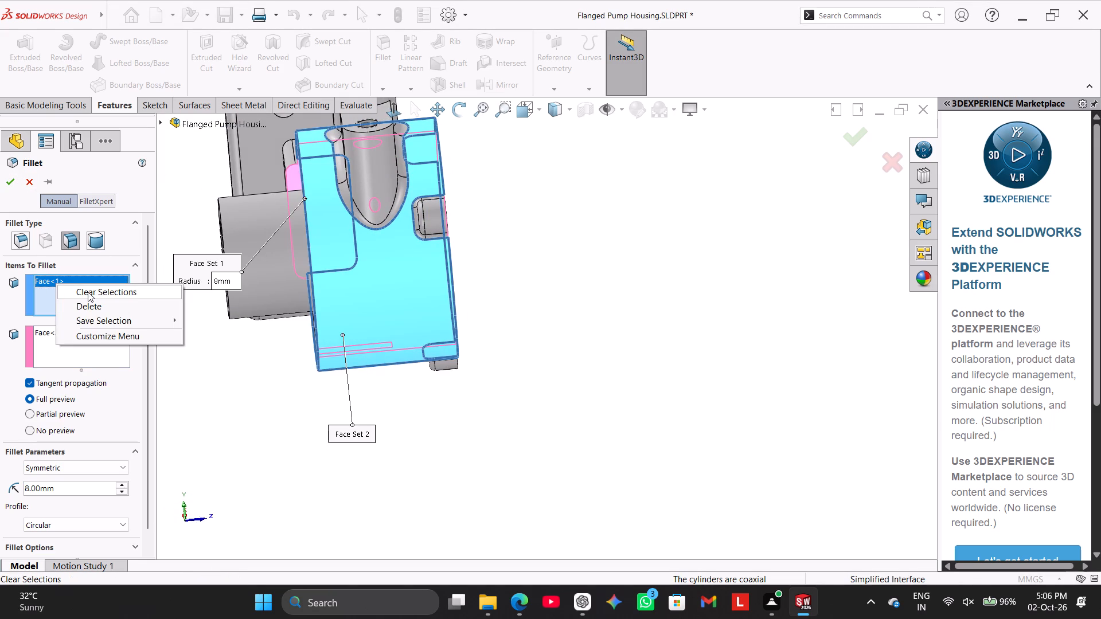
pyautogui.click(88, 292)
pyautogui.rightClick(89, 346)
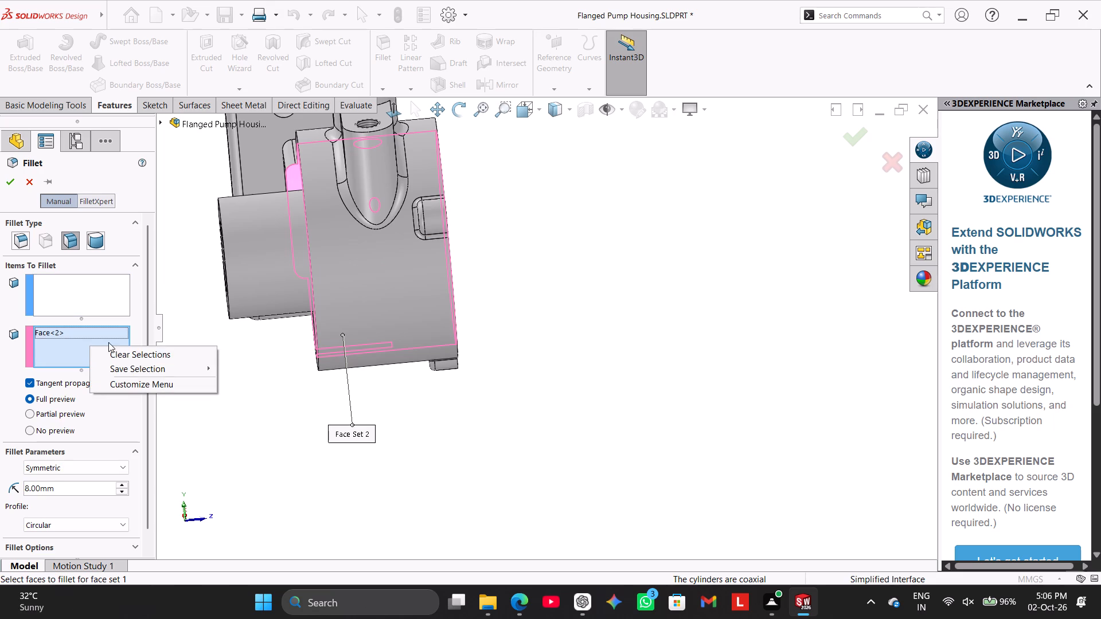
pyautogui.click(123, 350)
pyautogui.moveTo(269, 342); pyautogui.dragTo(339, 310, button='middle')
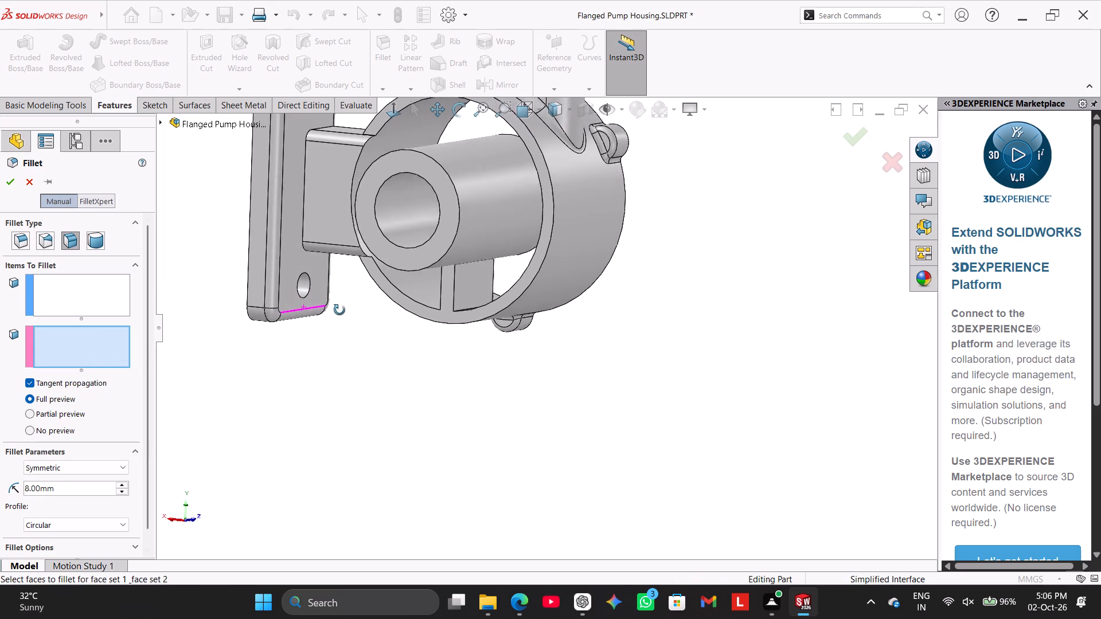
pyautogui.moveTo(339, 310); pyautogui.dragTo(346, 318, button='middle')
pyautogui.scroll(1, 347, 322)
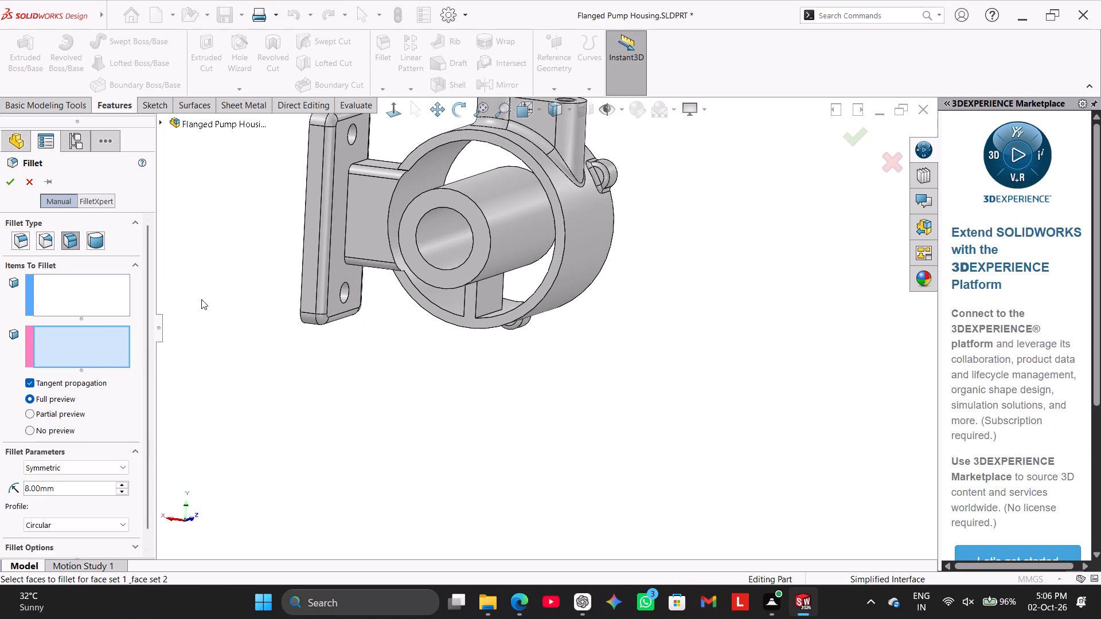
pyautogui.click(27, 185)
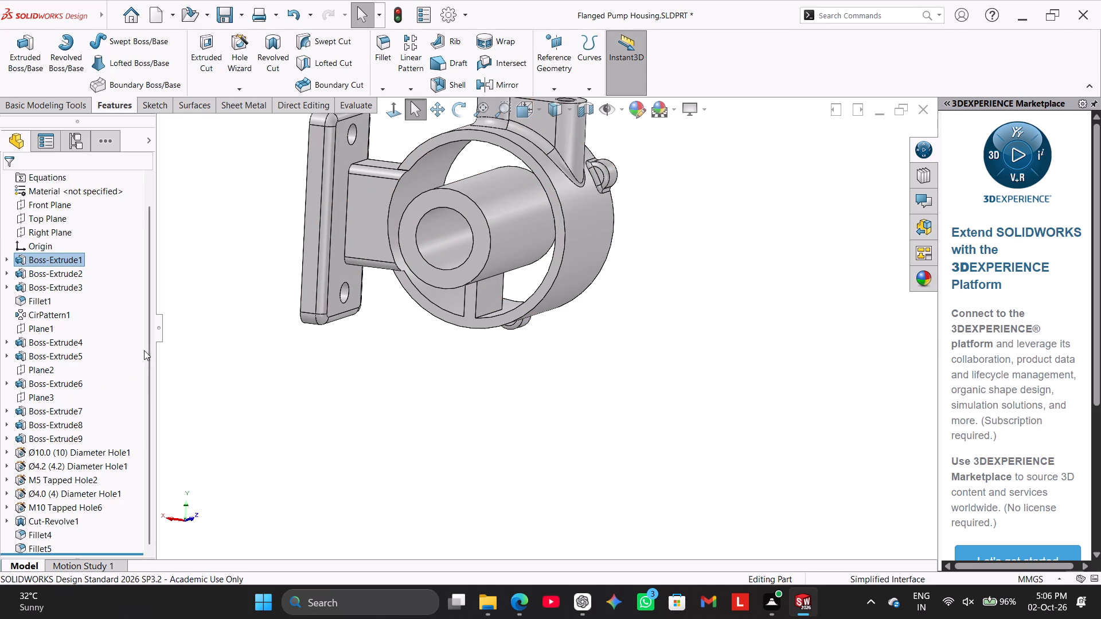
# Roll the model back to directly after Boss-Extrude1, leaving only the hollow cylindrical body active.
pyautogui.moveTo(148, 346); pyautogui.dragTo(138, 493)
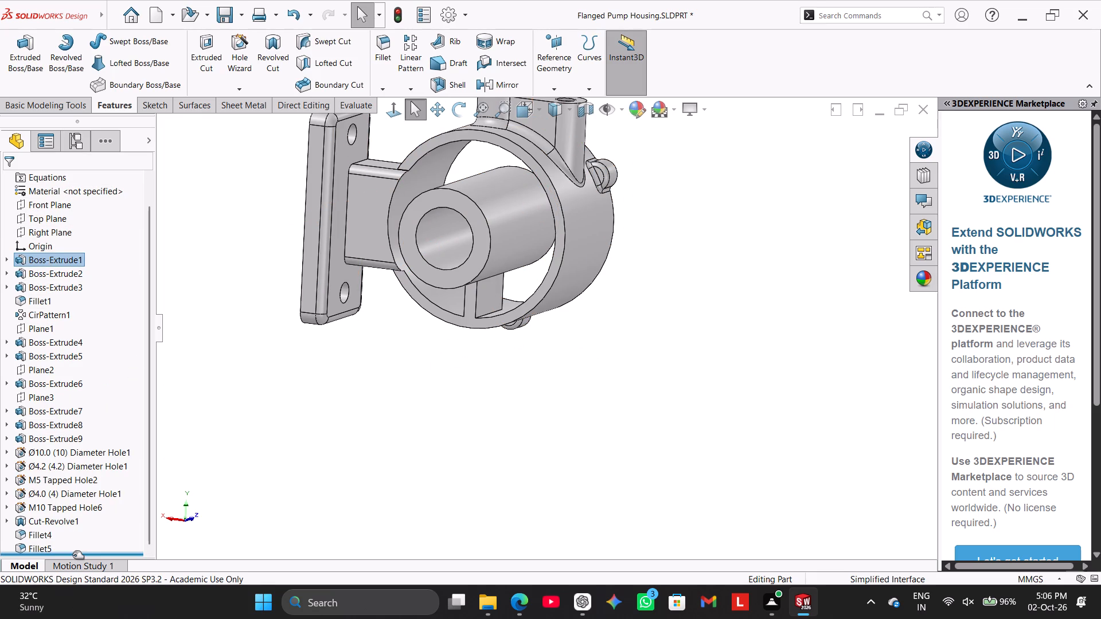
pyautogui.moveTo(73, 554); pyautogui.dragTo(93, 273)
# Add an 8 mm constant-size, symmetric circular fillet to the outer circular edge of the cylinder's rear rim.
pyautogui.click(378, 53)
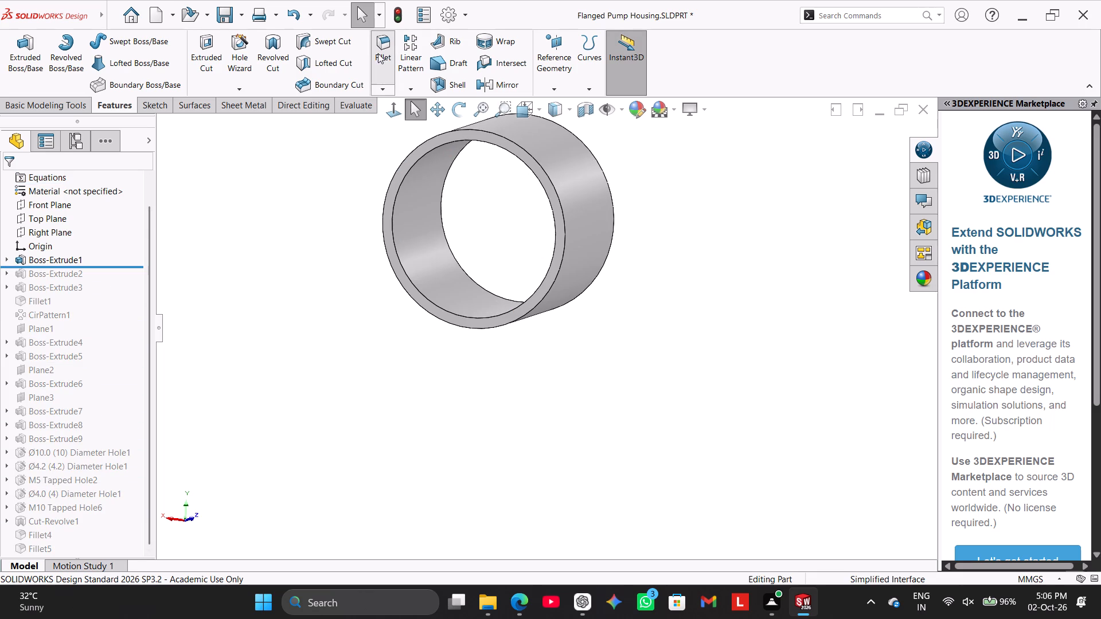
pyautogui.click(17, 245)
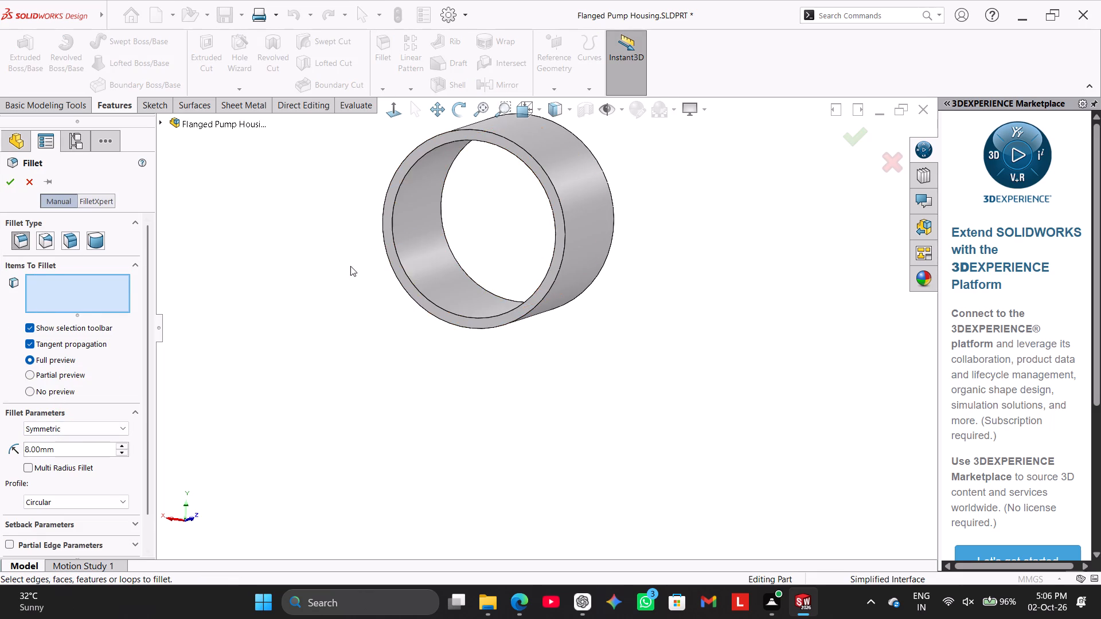
pyautogui.moveTo(349, 272); pyautogui.dragTo(309, 305, button='middle')
pyautogui.click(459, 160)
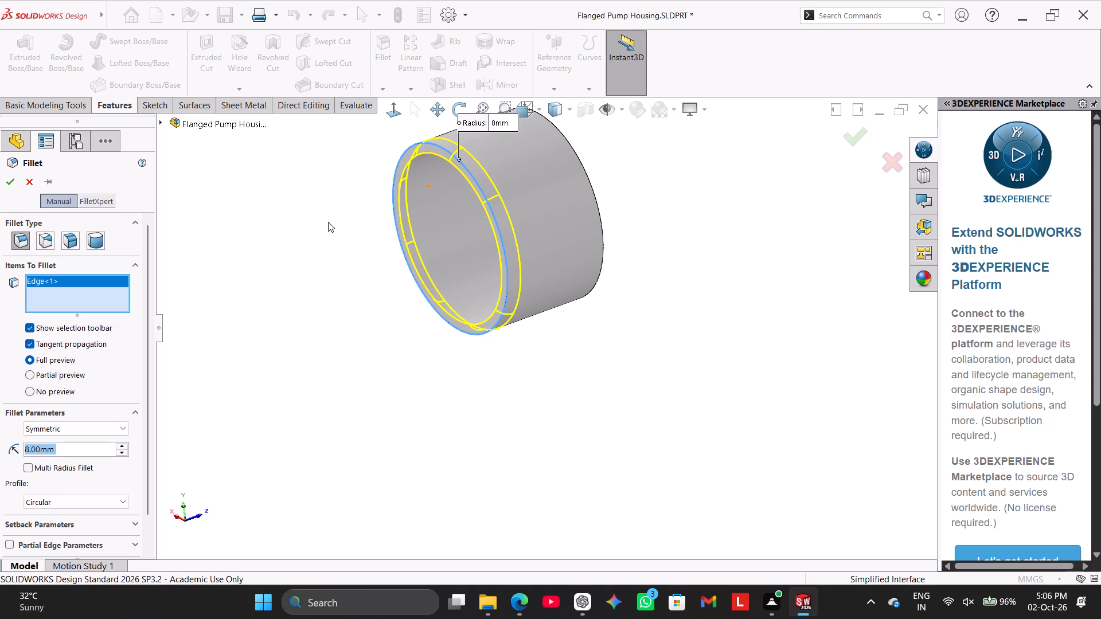
pyautogui.moveTo(303, 226); pyautogui.dragTo(290, 241, button='middle')
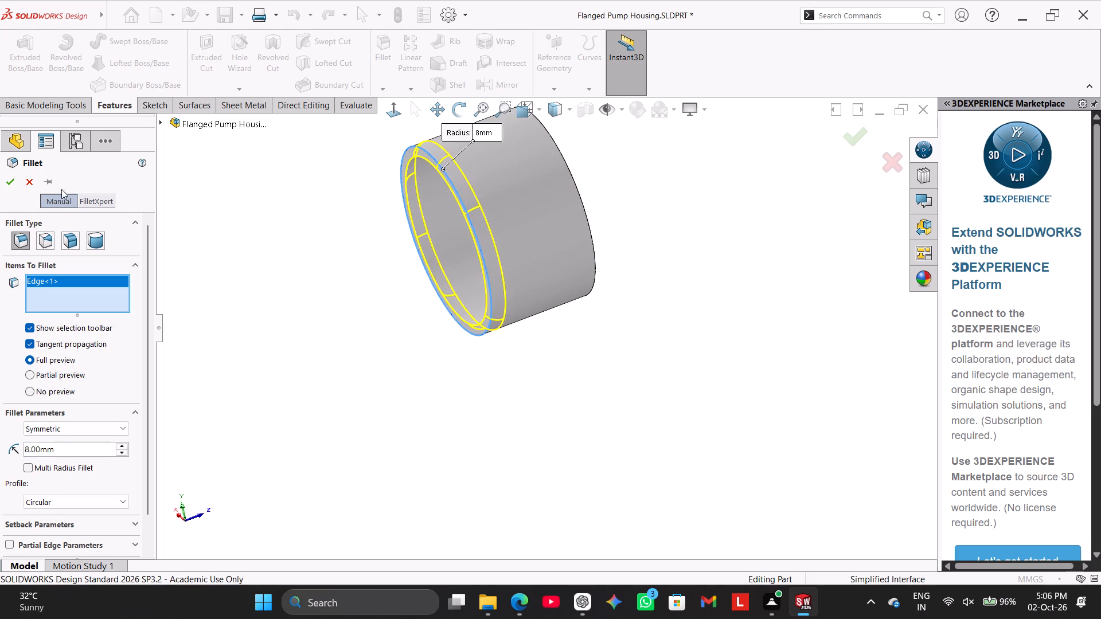
pyautogui.click(8, 186)
pyautogui.click(193, 224)
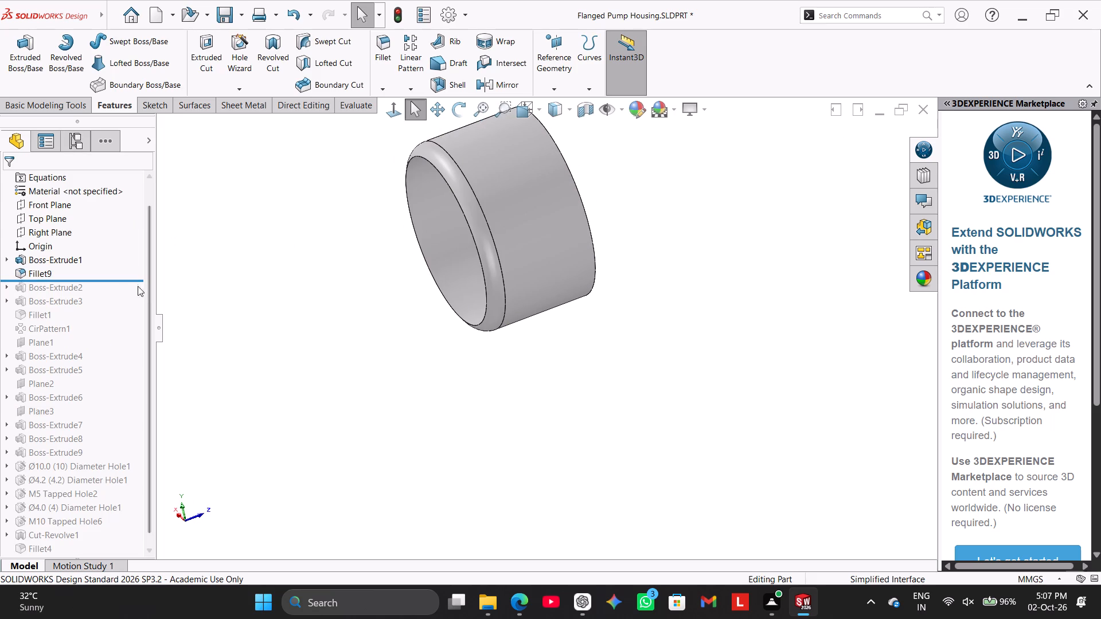
# Roll the model forward in stages past Boss-Extrude2 through Fillet5 so all features after the new rim fillet are active again.
pyautogui.moveTo(124, 282); pyautogui.dragTo(120, 319)
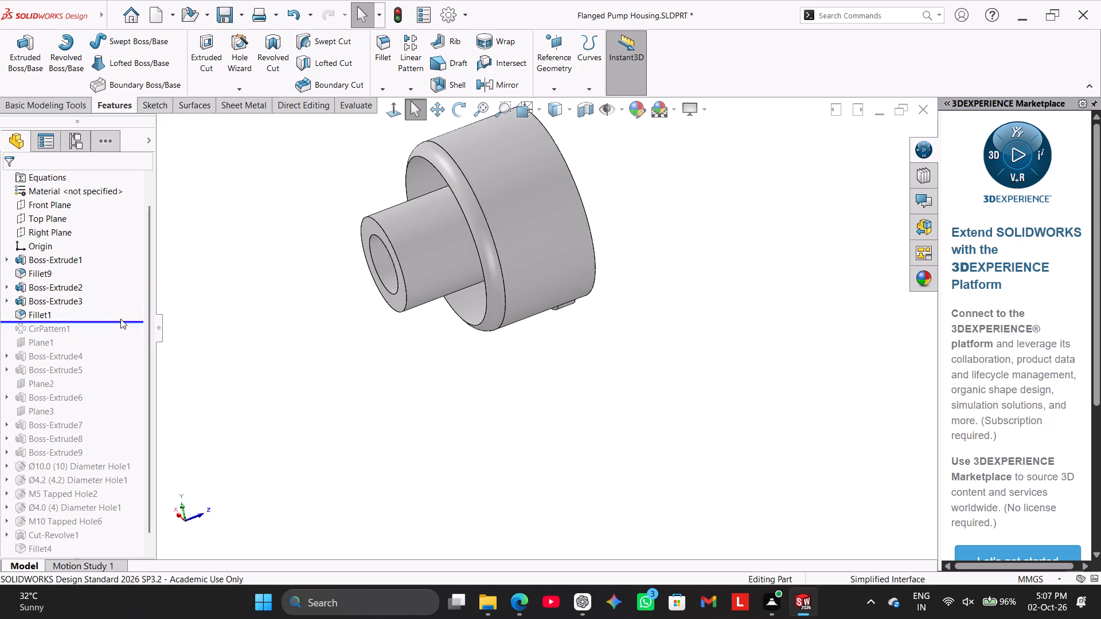
pyautogui.moveTo(123, 320); pyautogui.dragTo(123, 365)
pyautogui.moveTo(123, 365); pyautogui.dragTo(124, 369)
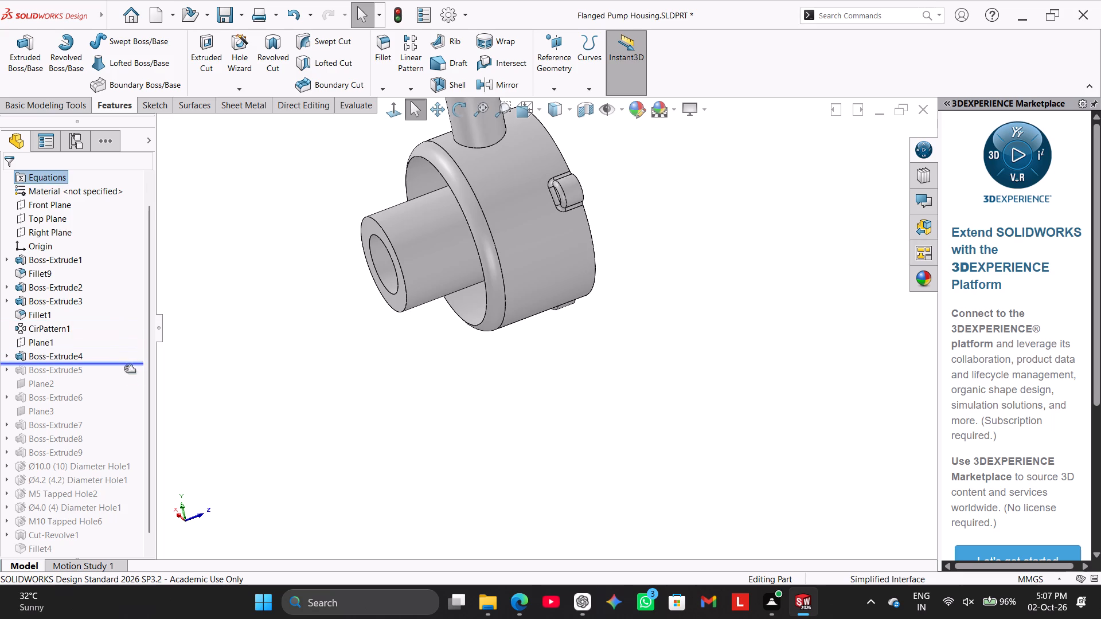
pyautogui.moveTo(124, 369); pyautogui.dragTo(123, 421)
pyautogui.moveTo(123, 419); pyautogui.dragTo(126, 465)
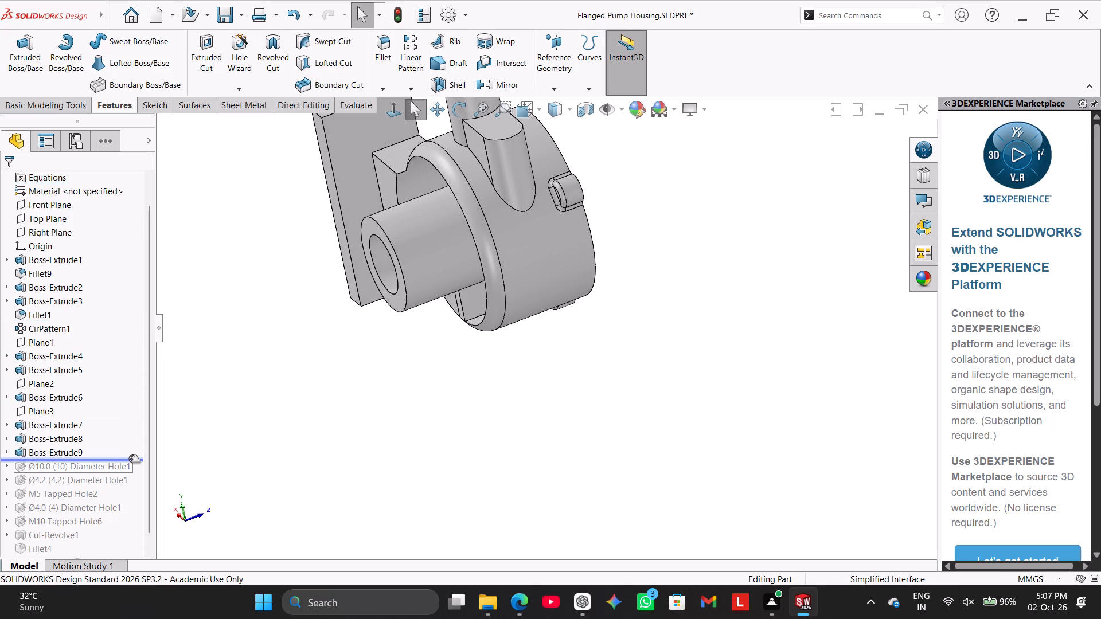
pyautogui.moveTo(129, 459); pyautogui.dragTo(130, 508)
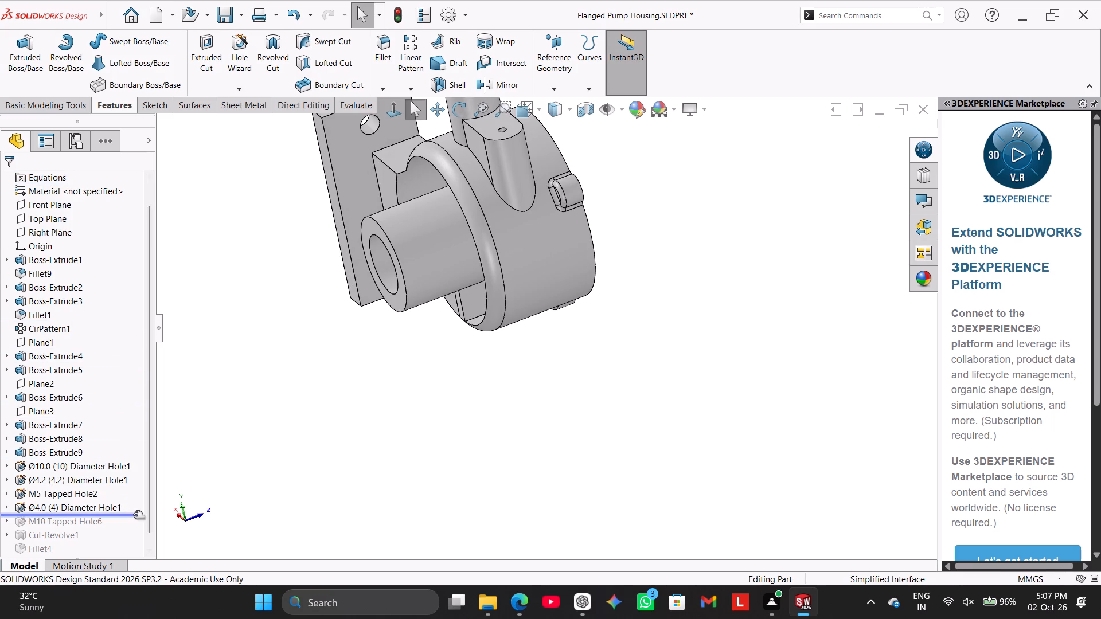
pyautogui.moveTo(134, 515); pyautogui.dragTo(135, 552)
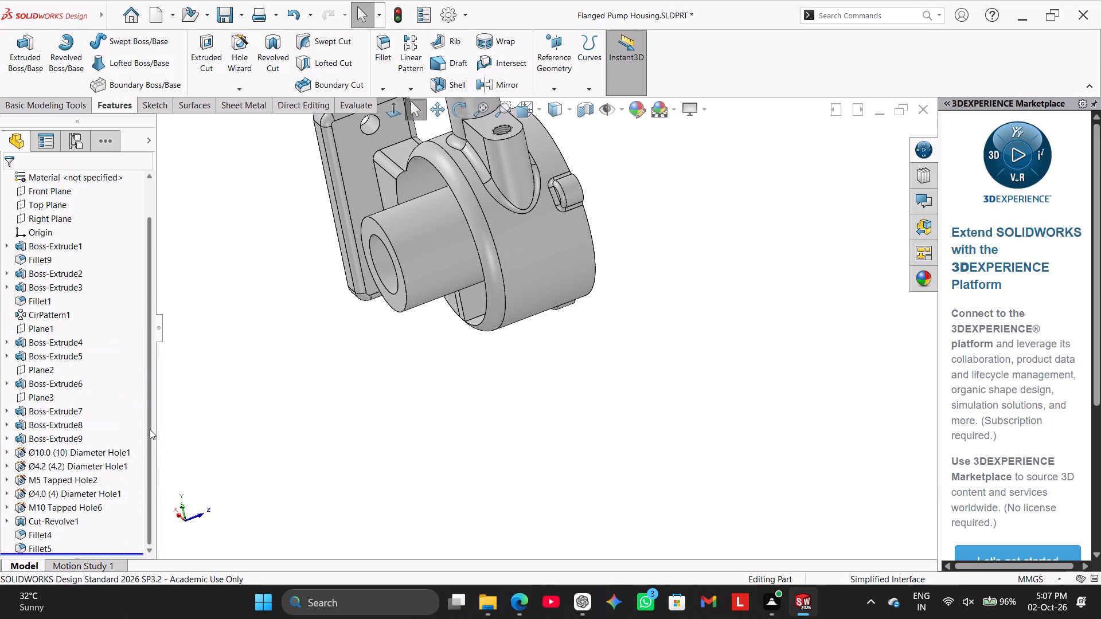
pyautogui.moveTo(147, 429); pyautogui.dragTo(146, 505)
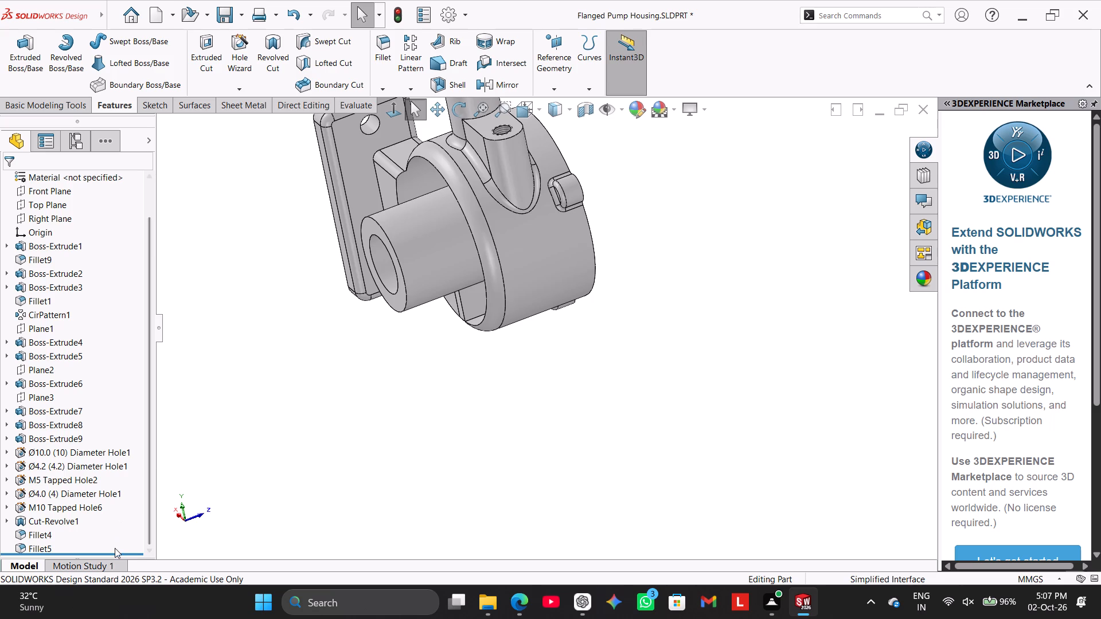
pyautogui.moveTo(126, 555); pyautogui.dragTo(134, 573)
pyautogui.click(217, 428)
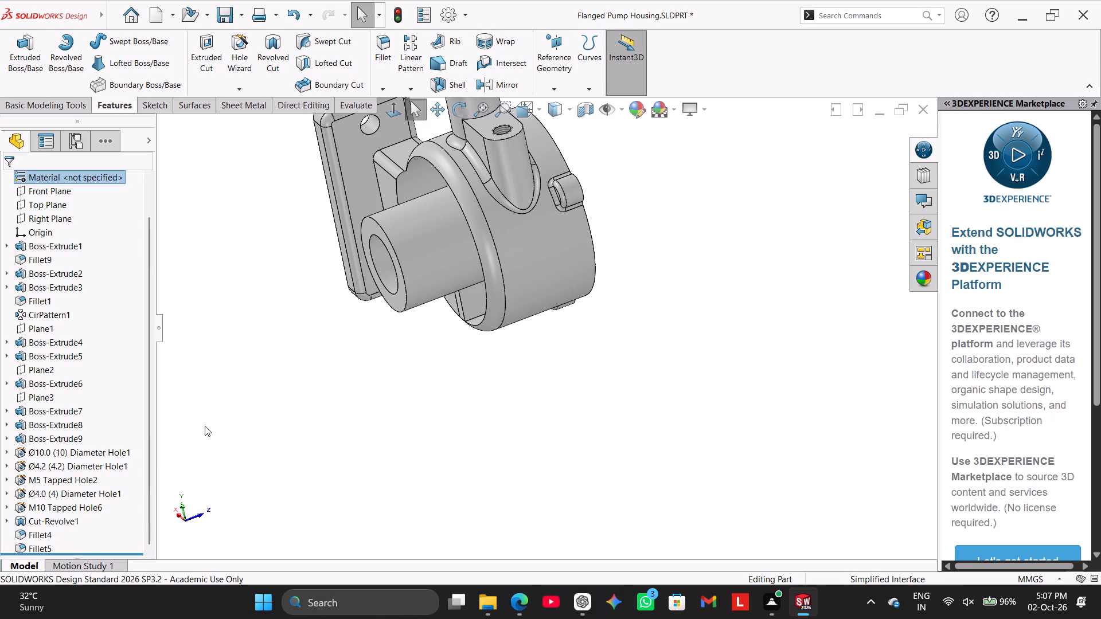
# Examine the rebuilt pump housing and its rear rim fillet from all around, including the isometric, front, back, left, right and top views.
pyautogui.scroll(2, 205, 426)
pyautogui.moveTo(278, 409); pyautogui.dragTo(338, 481, button='middle')
pyautogui.scroll(1, 334, 472)
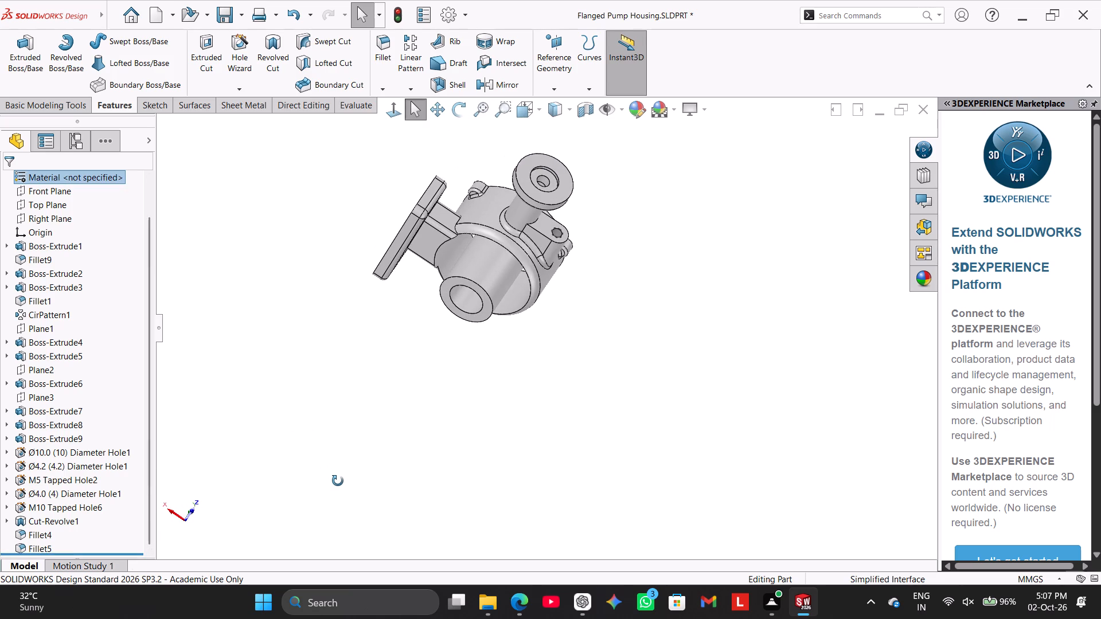
pyautogui.moveTo(338, 481); pyautogui.dragTo(296, 428, button='middle')
pyautogui.moveTo(256, 373); pyautogui.dragTo(306, 285, button='right')
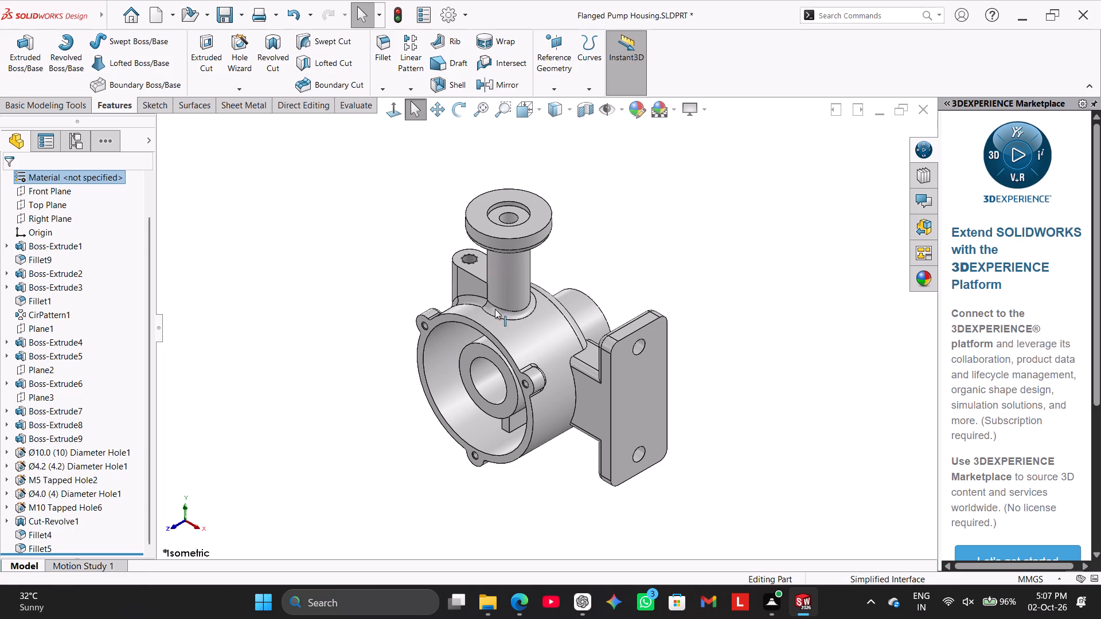
pyautogui.moveTo(376, 220); pyautogui.dragTo(338, 420, button='middle')
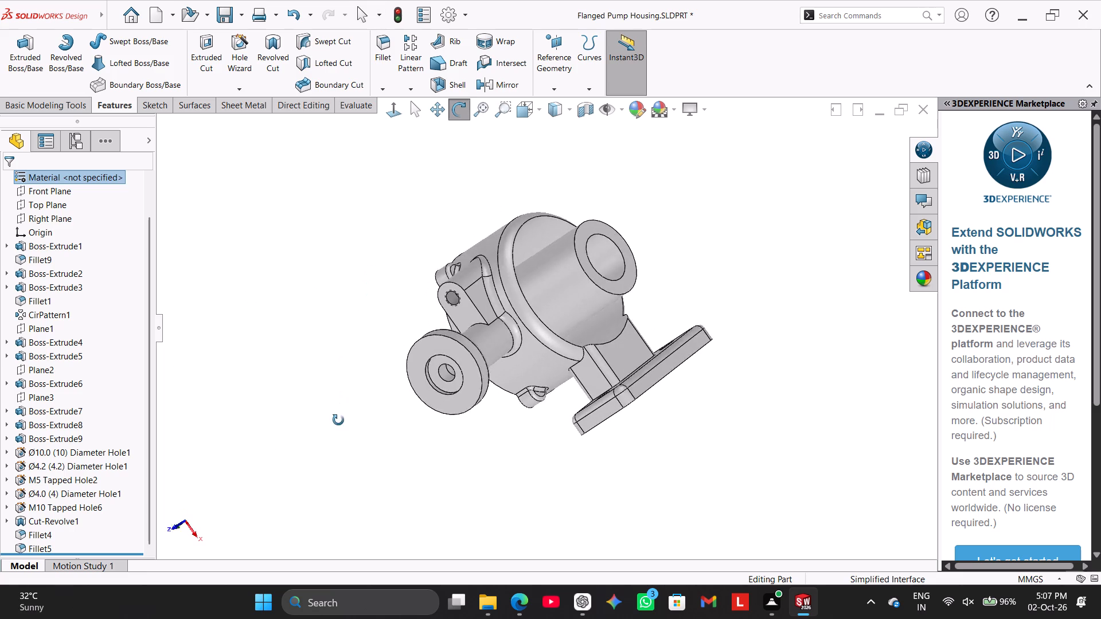
pyautogui.moveTo(338, 420); pyautogui.dragTo(389, 457, button='middle')
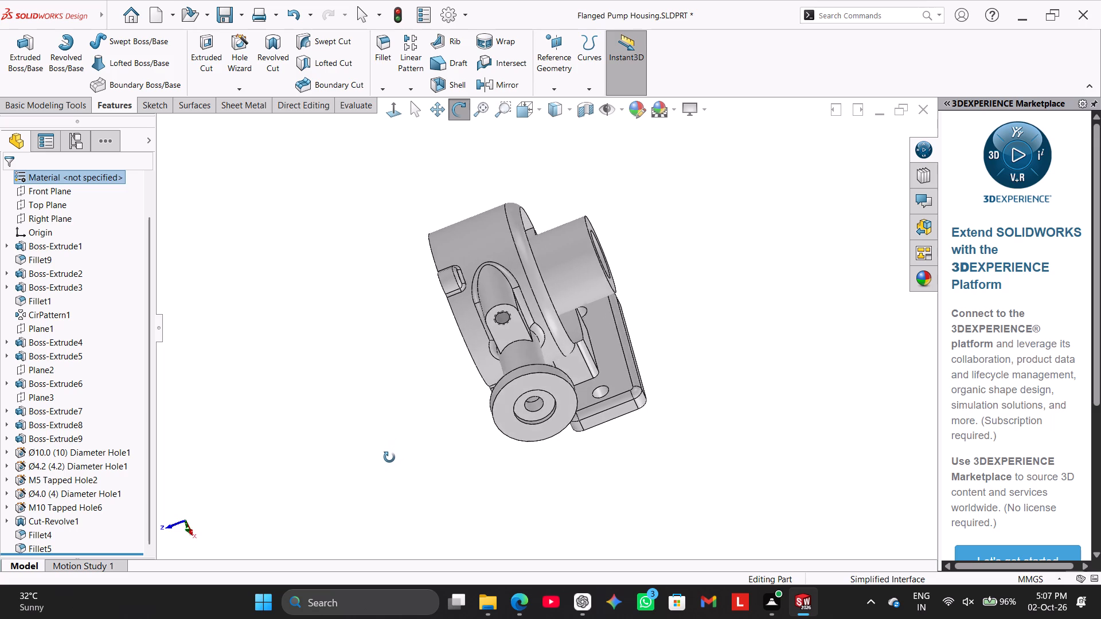
pyautogui.moveTo(389, 457); pyautogui.dragTo(357, 437, button='middle')
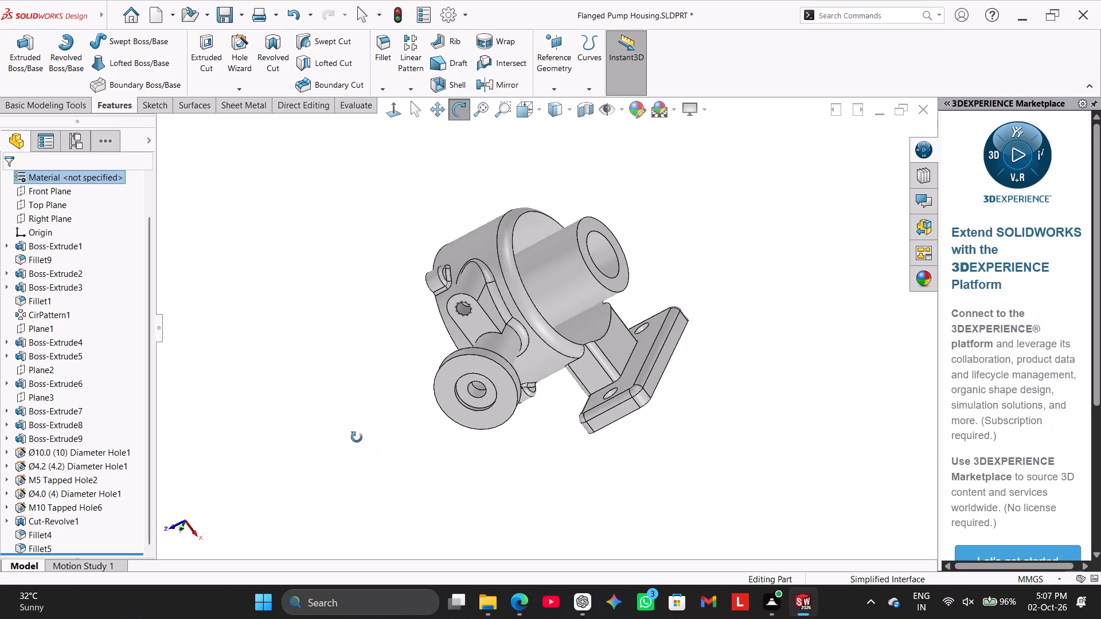
pyautogui.moveTo(357, 437); pyautogui.dragTo(308, 474, button='middle')
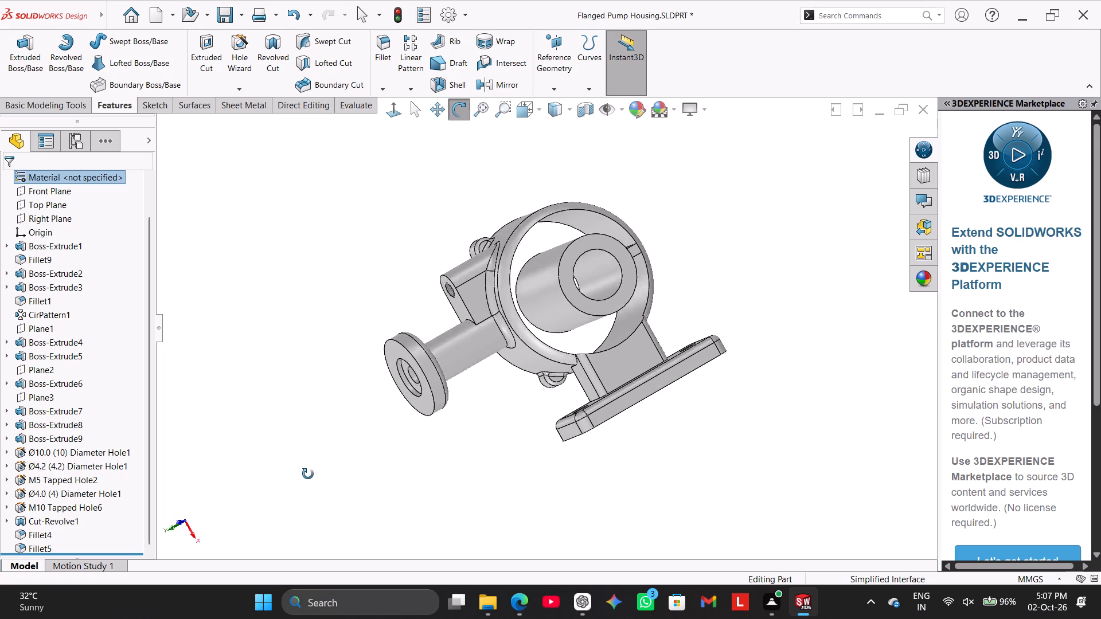
pyautogui.moveTo(308, 474); pyautogui.dragTo(330, 475, button='middle')
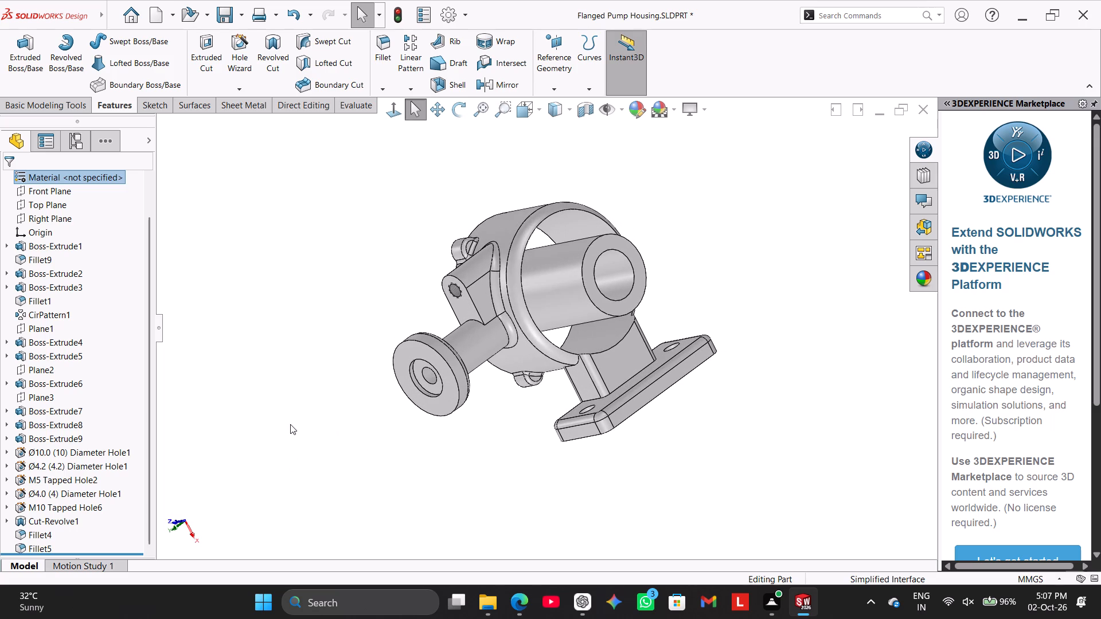
pyautogui.hotkey('ctrl', '1')
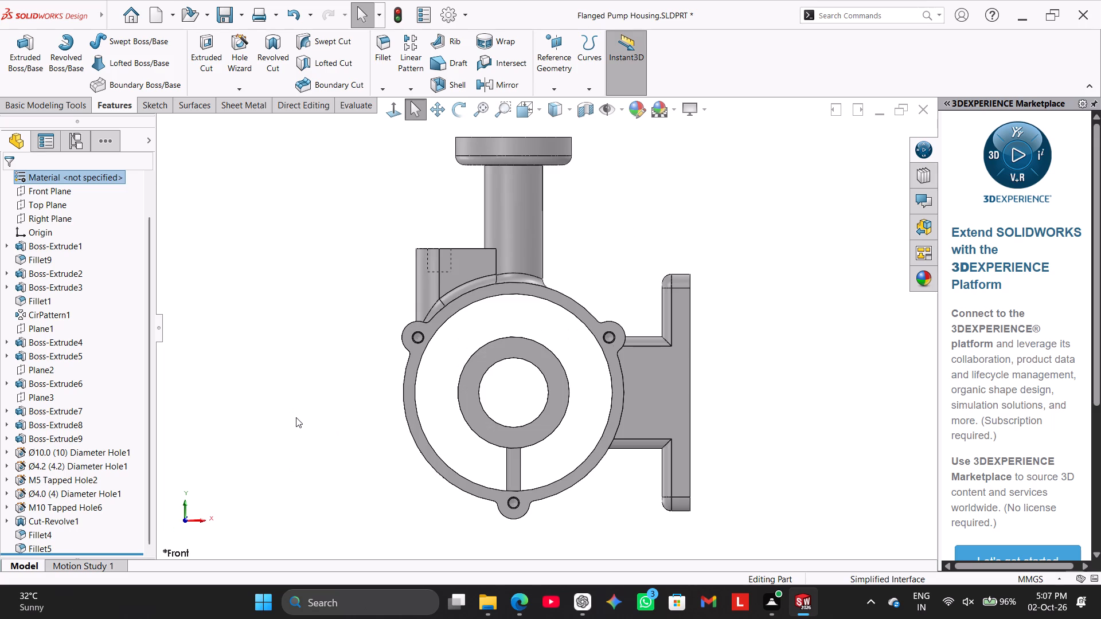
pyautogui.hotkey('ctrl', '2')
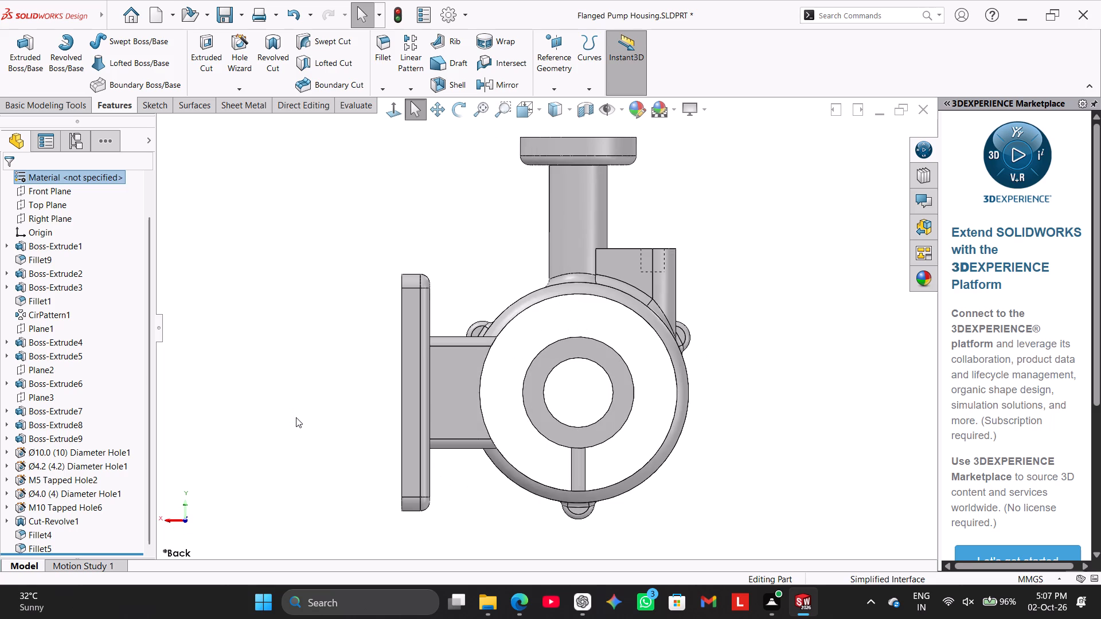
pyautogui.hotkey('ctrl', '3')
pyautogui.hotkey('ctrl', '4')
pyautogui.hotkey('ctrl', '5')
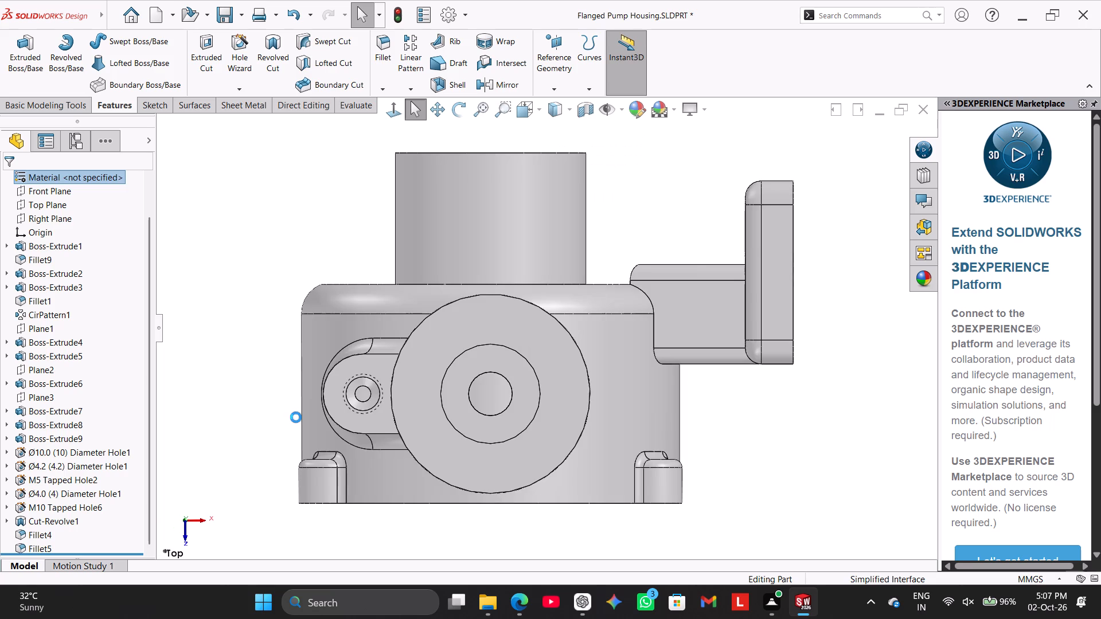
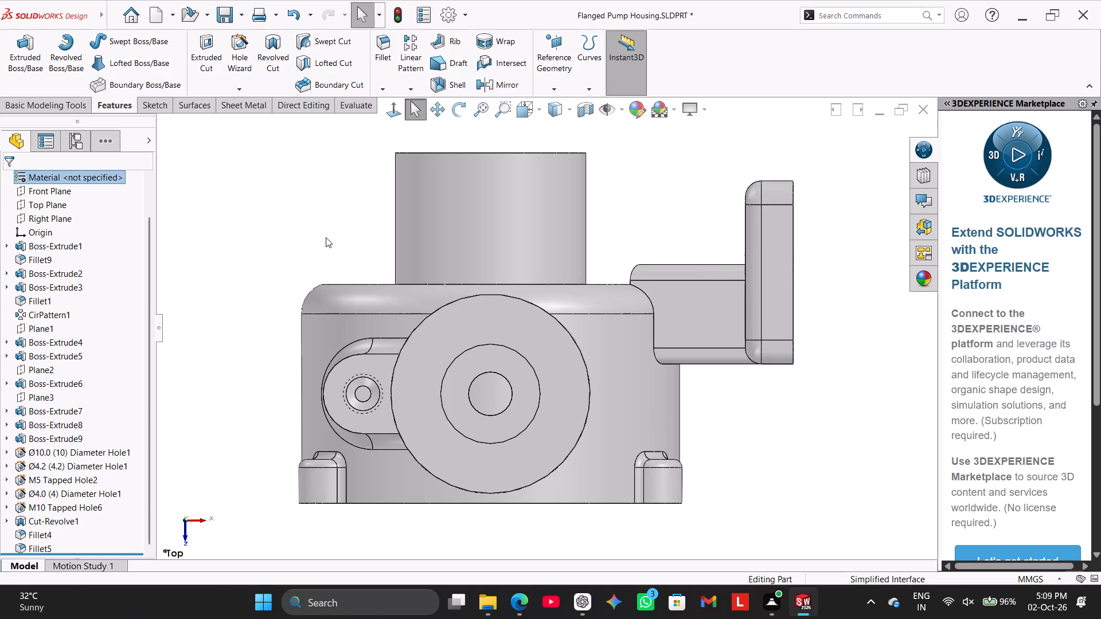
# Cut the pump housing with a planar section view on the Right Plane and view it square to the cut.
pyautogui.moveTo(372, 249); pyautogui.dragTo(377, 293, button='middle')
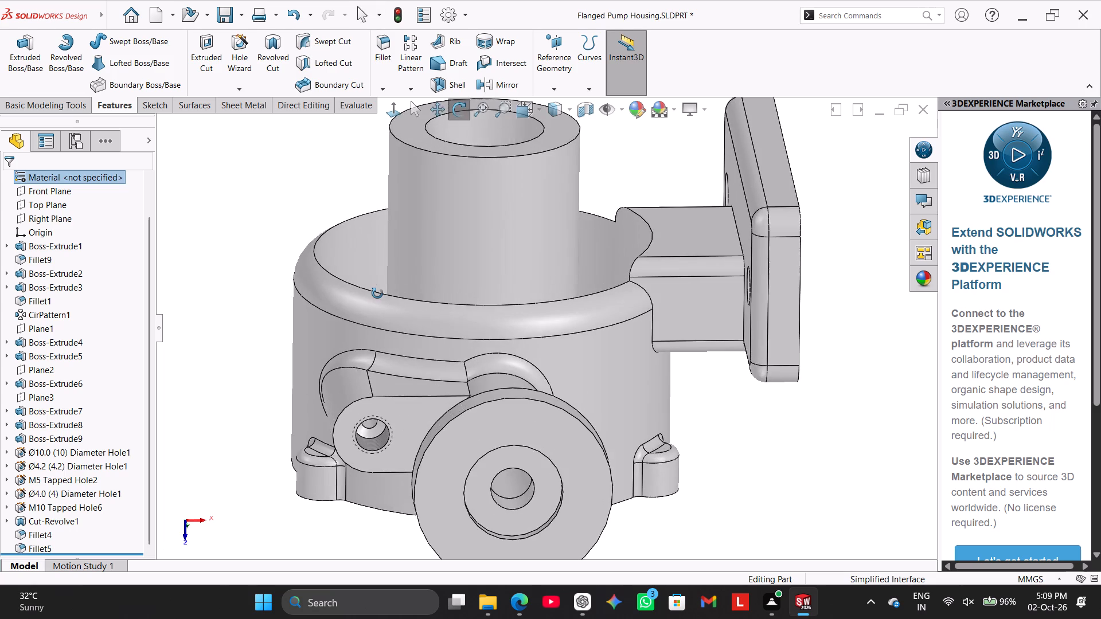
pyautogui.moveTo(377, 293); pyautogui.dragTo(373, 368, button='middle')
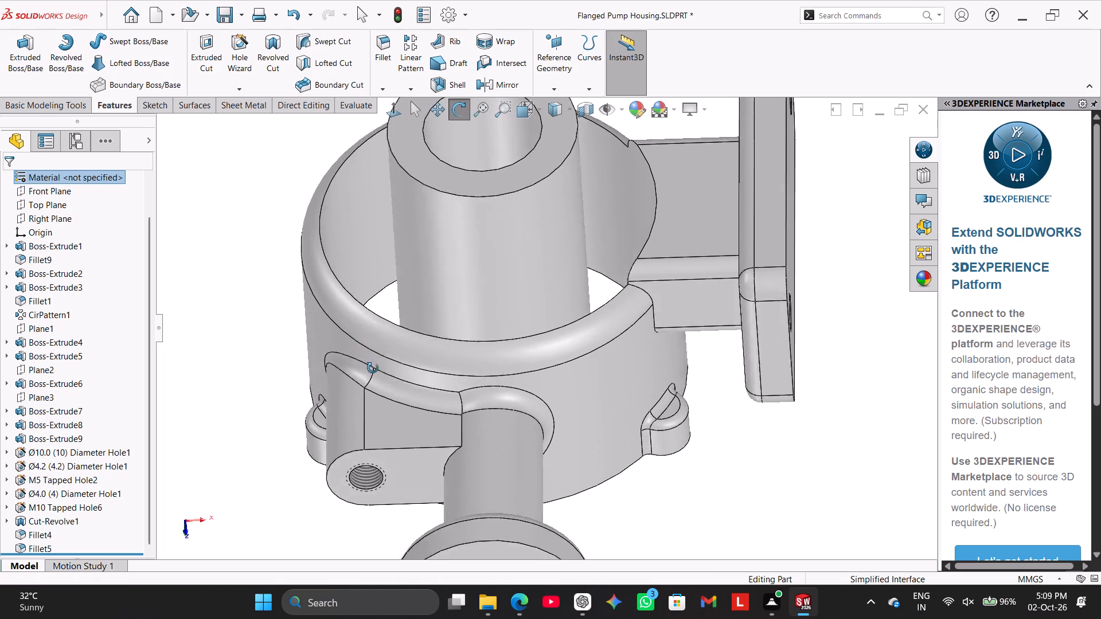
pyautogui.moveTo(373, 368); pyautogui.dragTo(385, 434, button='middle')
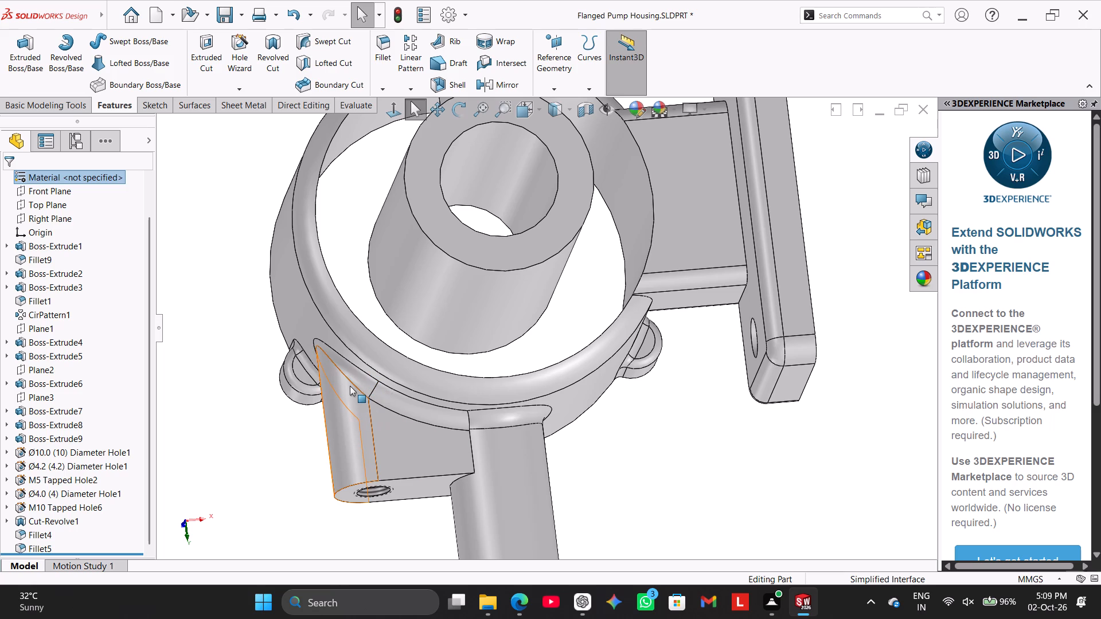
pyautogui.moveTo(281, 380); pyautogui.dragTo(272, 236, button='middle')
pyautogui.scroll(2, 358, 262)
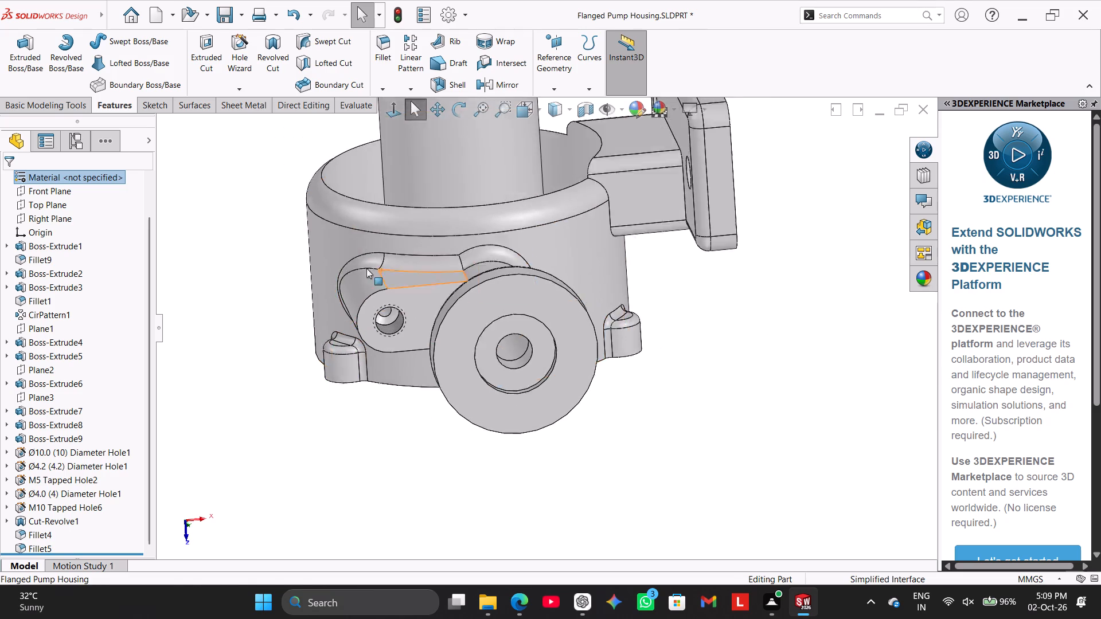
pyautogui.scroll(1, 366, 268)
pyautogui.click(583, 106)
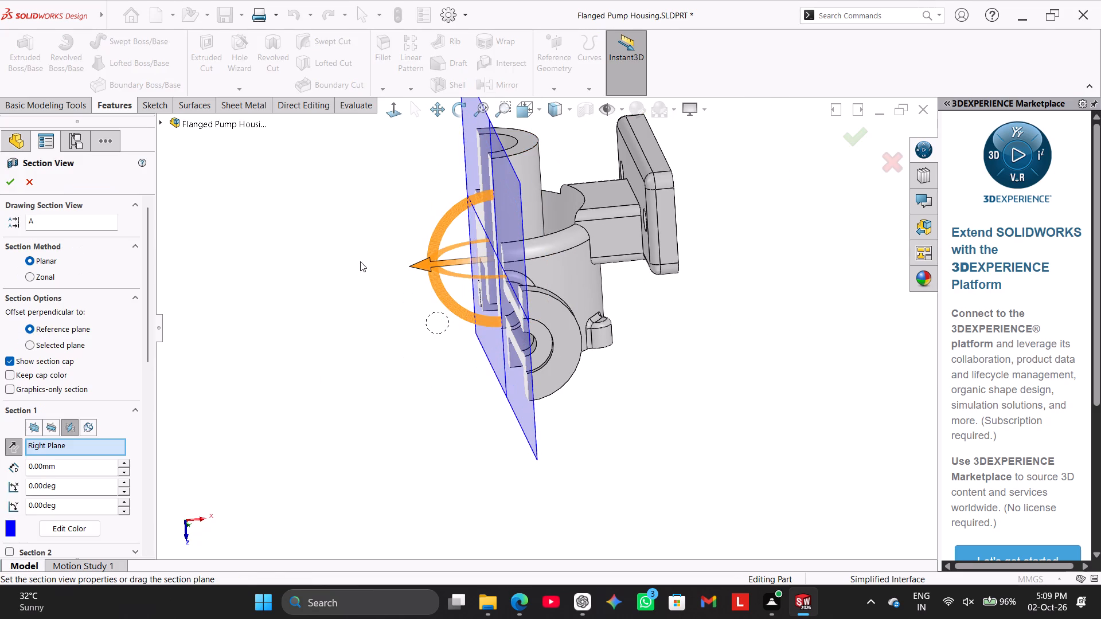
pyautogui.click(389, 115)
pyautogui.click(389, 115)
pyautogui.click(390, 113)
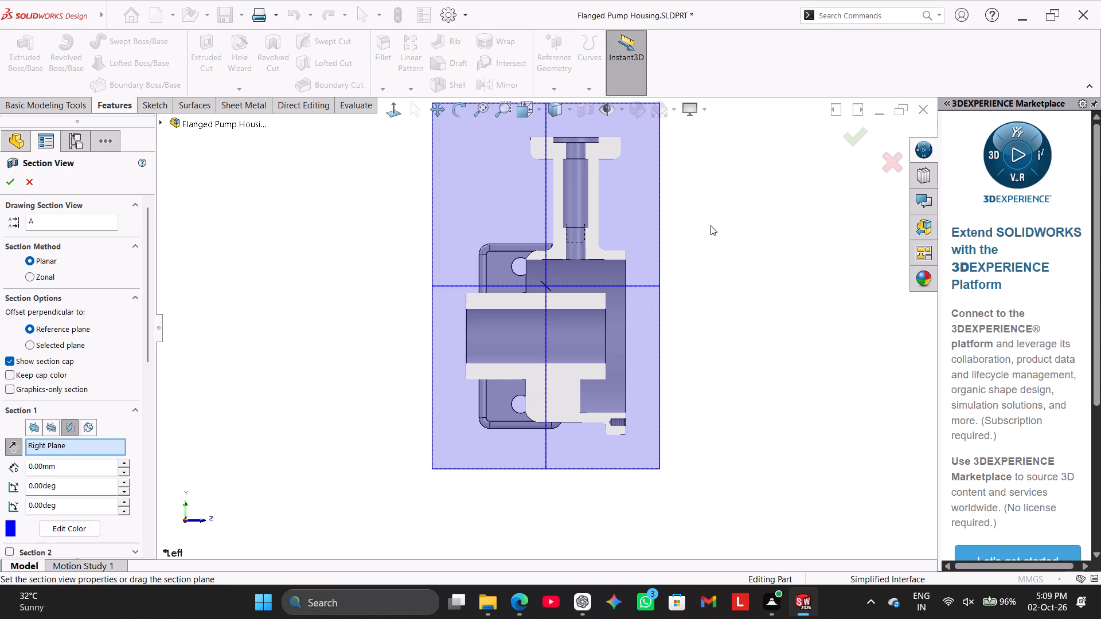
pyautogui.scroll(-2, 705, 220)
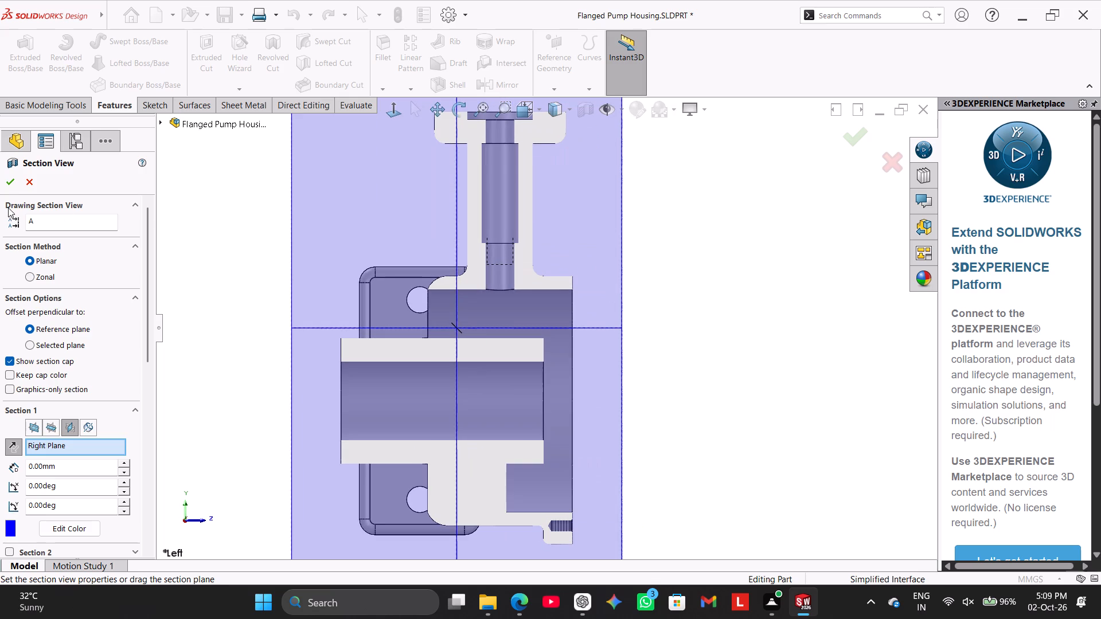
pyautogui.click(7, 185)
# Examine the sectioned interior around the central bore and rear rim, ending with the section view turned off.
pyautogui.click(221, 309)
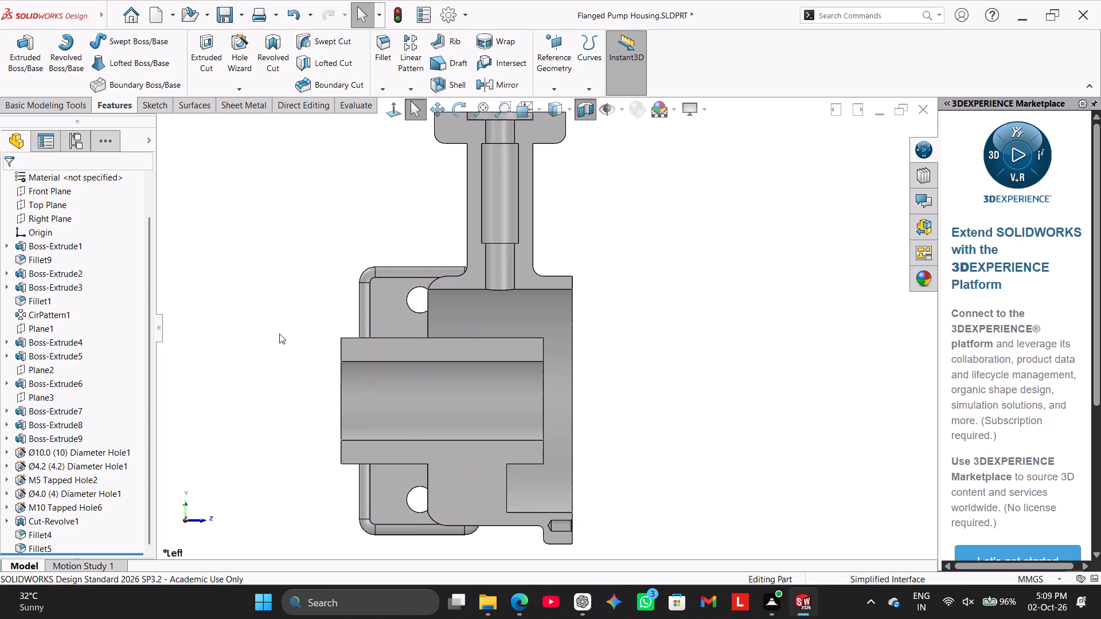
pyautogui.moveTo(279, 334); pyautogui.dragTo(307, 354, button='middle')
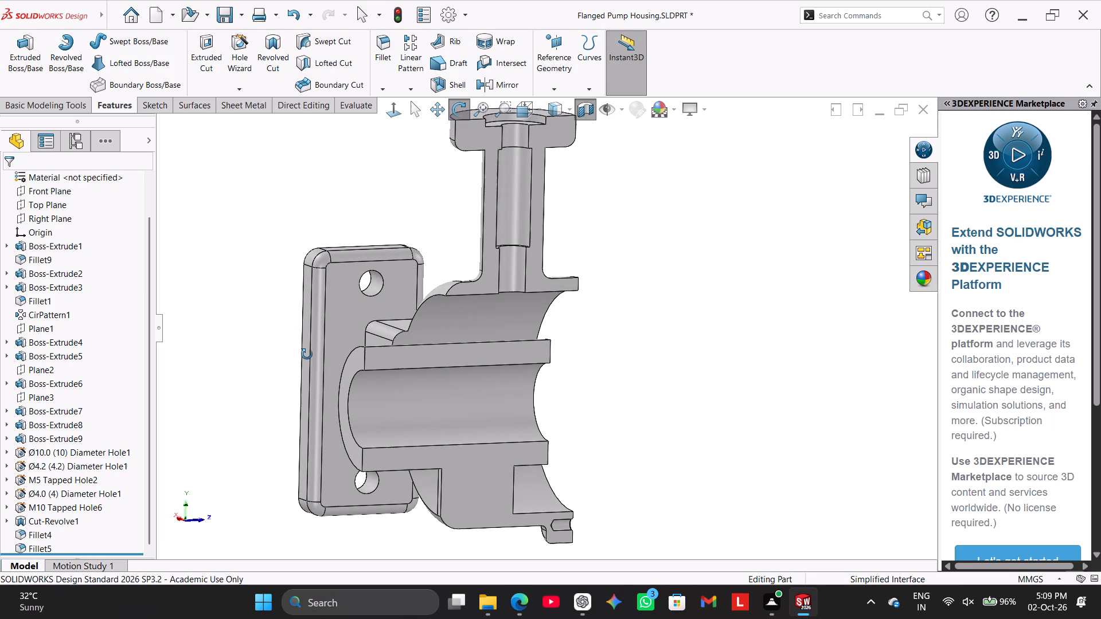
pyautogui.moveTo(307, 354); pyautogui.dragTo(292, 334, button='middle')
pyautogui.click(394, 113)
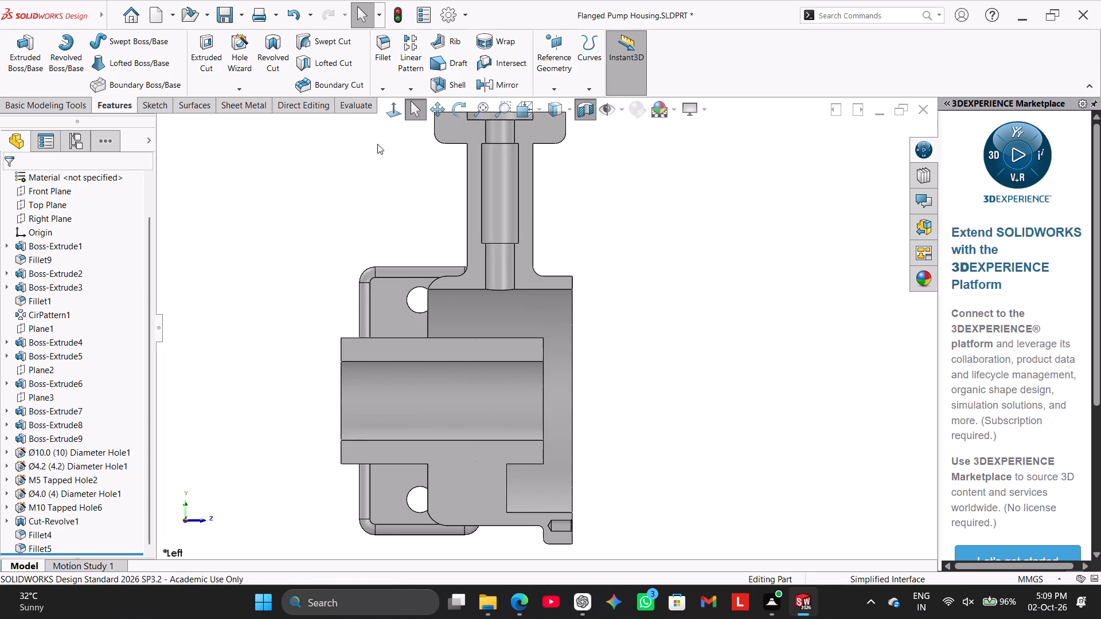
pyautogui.click(342, 207)
pyautogui.click(585, 113)
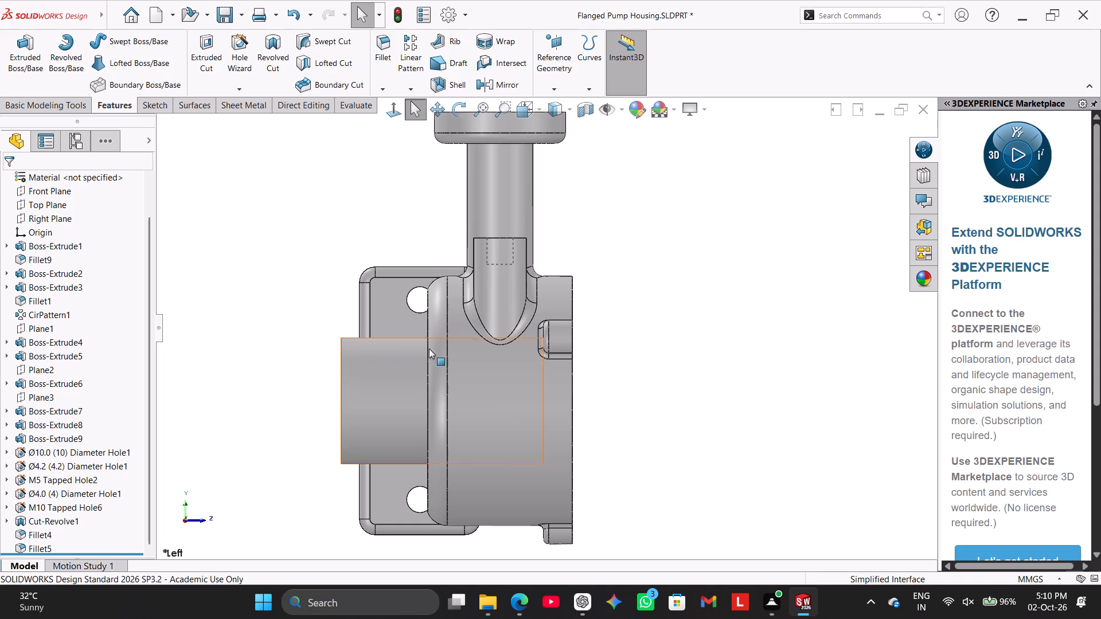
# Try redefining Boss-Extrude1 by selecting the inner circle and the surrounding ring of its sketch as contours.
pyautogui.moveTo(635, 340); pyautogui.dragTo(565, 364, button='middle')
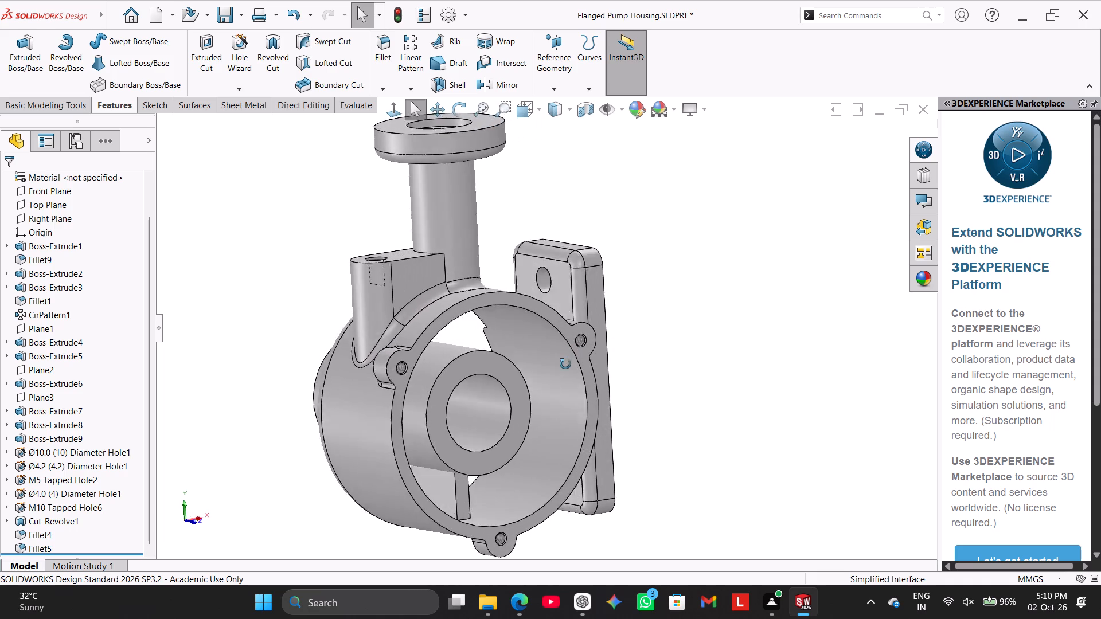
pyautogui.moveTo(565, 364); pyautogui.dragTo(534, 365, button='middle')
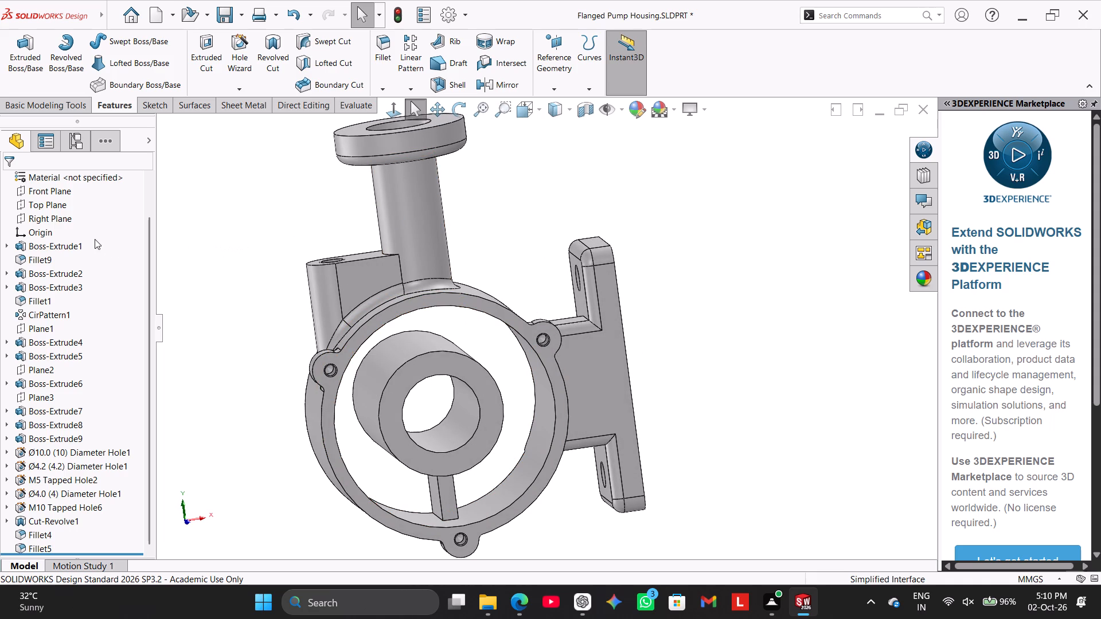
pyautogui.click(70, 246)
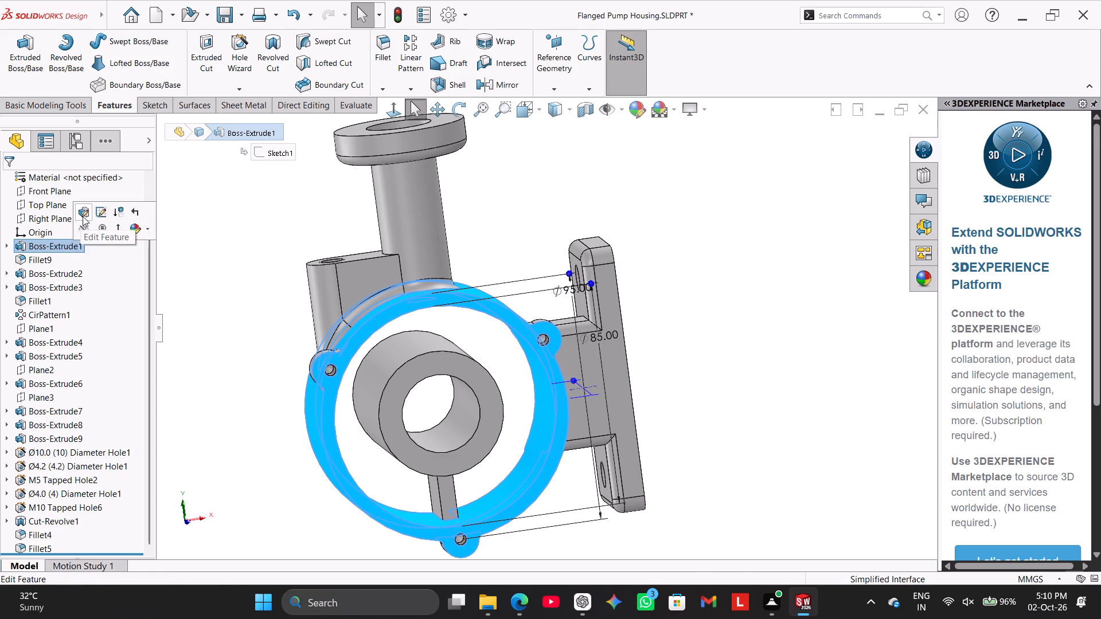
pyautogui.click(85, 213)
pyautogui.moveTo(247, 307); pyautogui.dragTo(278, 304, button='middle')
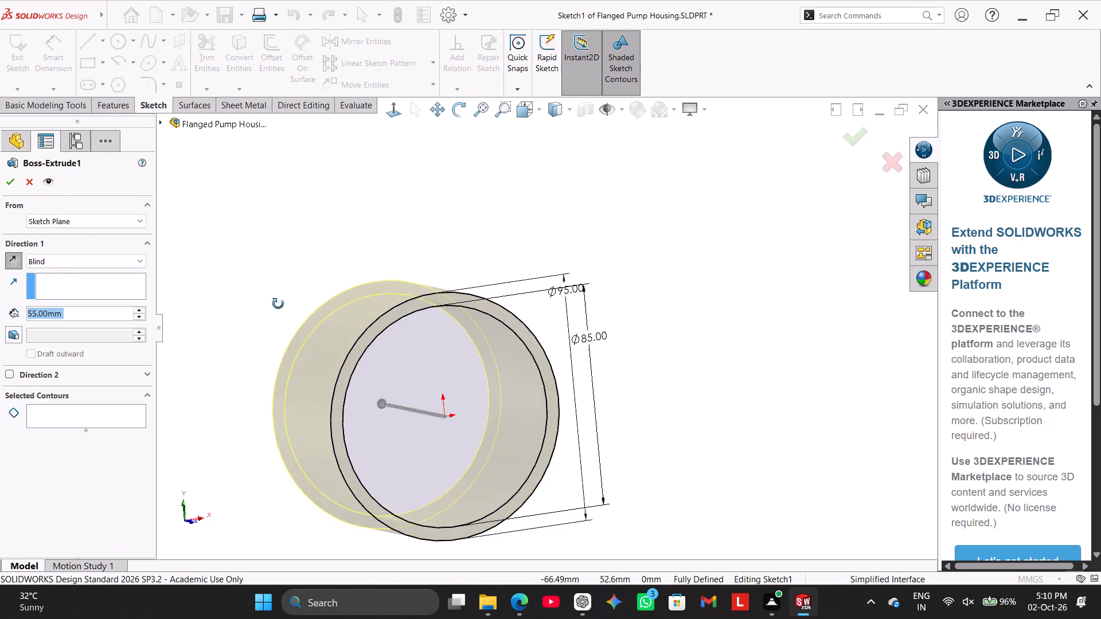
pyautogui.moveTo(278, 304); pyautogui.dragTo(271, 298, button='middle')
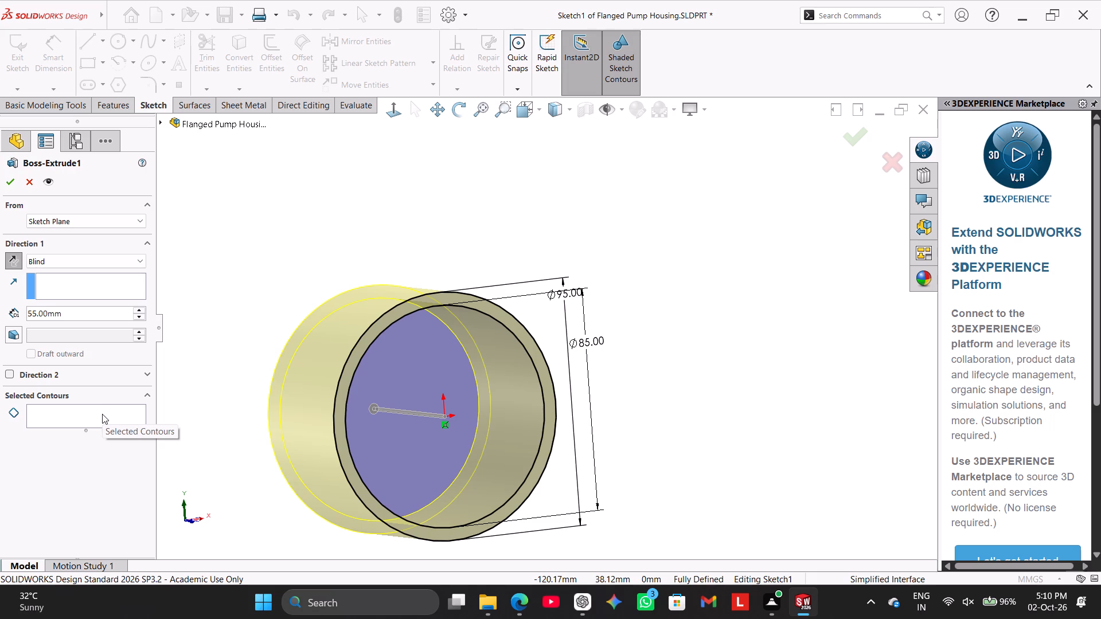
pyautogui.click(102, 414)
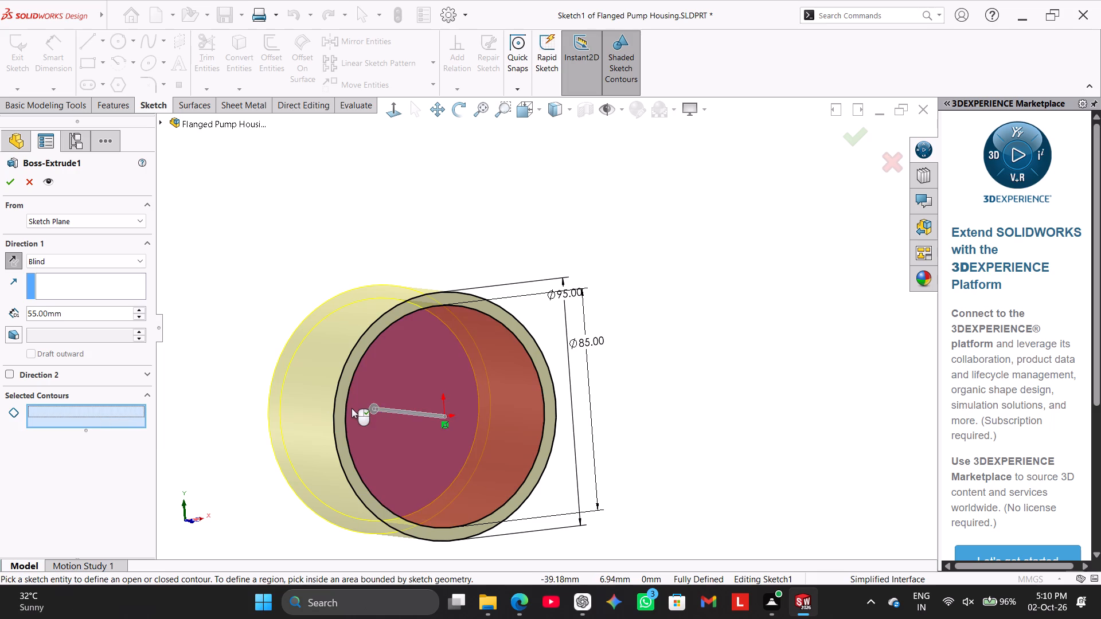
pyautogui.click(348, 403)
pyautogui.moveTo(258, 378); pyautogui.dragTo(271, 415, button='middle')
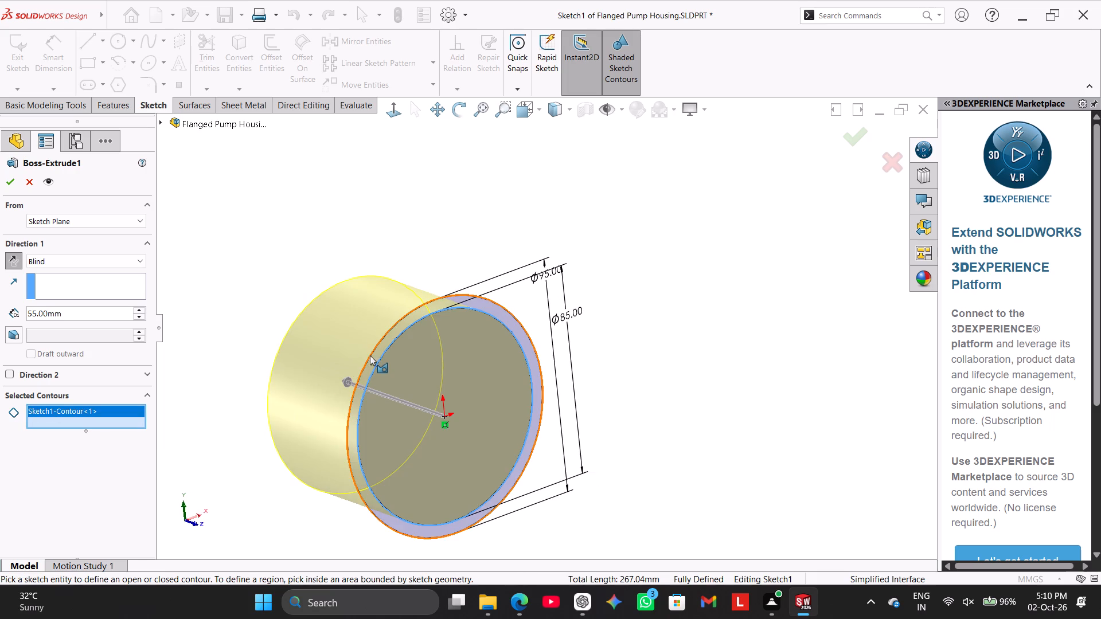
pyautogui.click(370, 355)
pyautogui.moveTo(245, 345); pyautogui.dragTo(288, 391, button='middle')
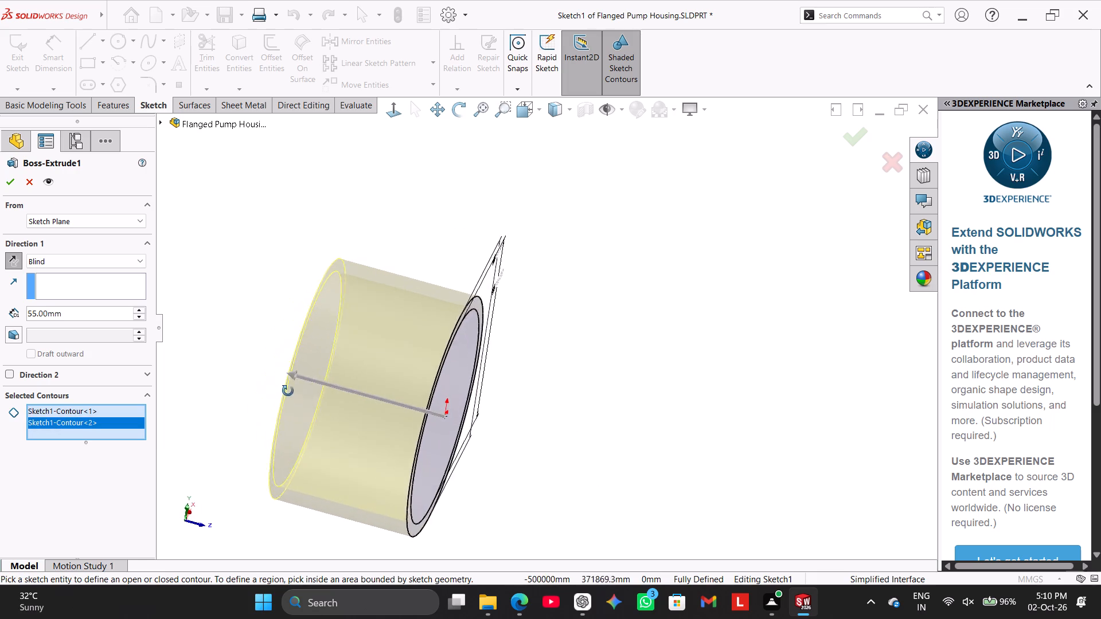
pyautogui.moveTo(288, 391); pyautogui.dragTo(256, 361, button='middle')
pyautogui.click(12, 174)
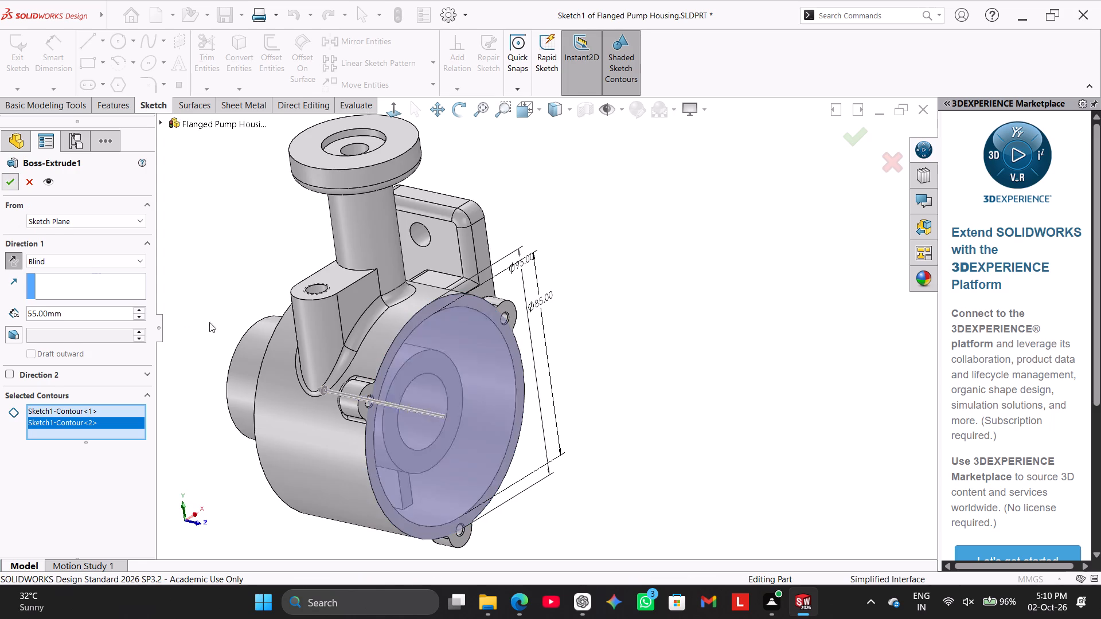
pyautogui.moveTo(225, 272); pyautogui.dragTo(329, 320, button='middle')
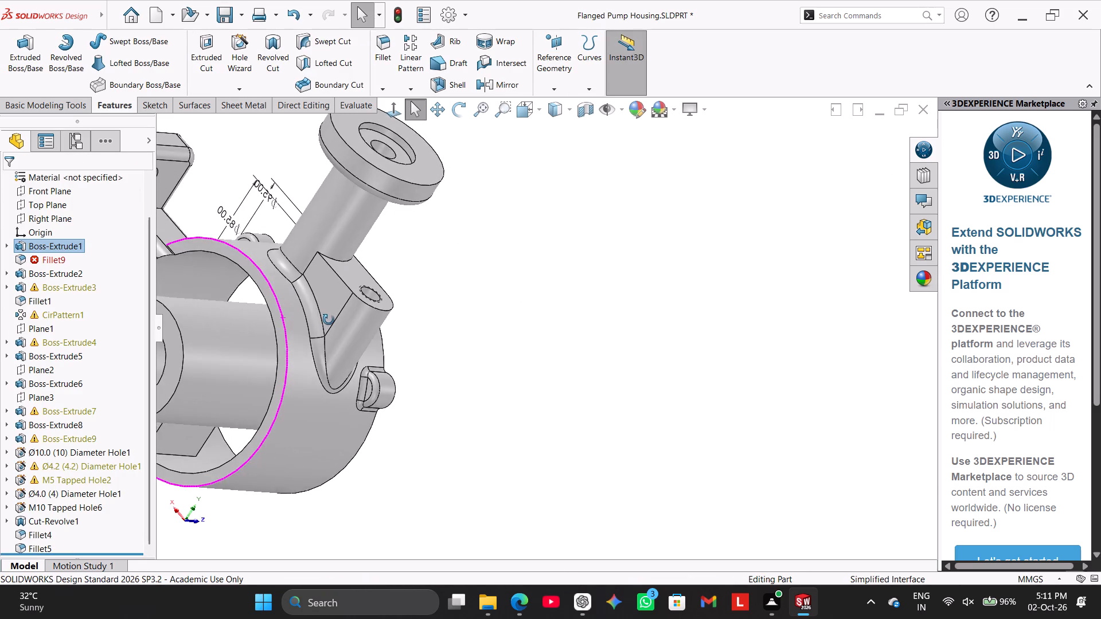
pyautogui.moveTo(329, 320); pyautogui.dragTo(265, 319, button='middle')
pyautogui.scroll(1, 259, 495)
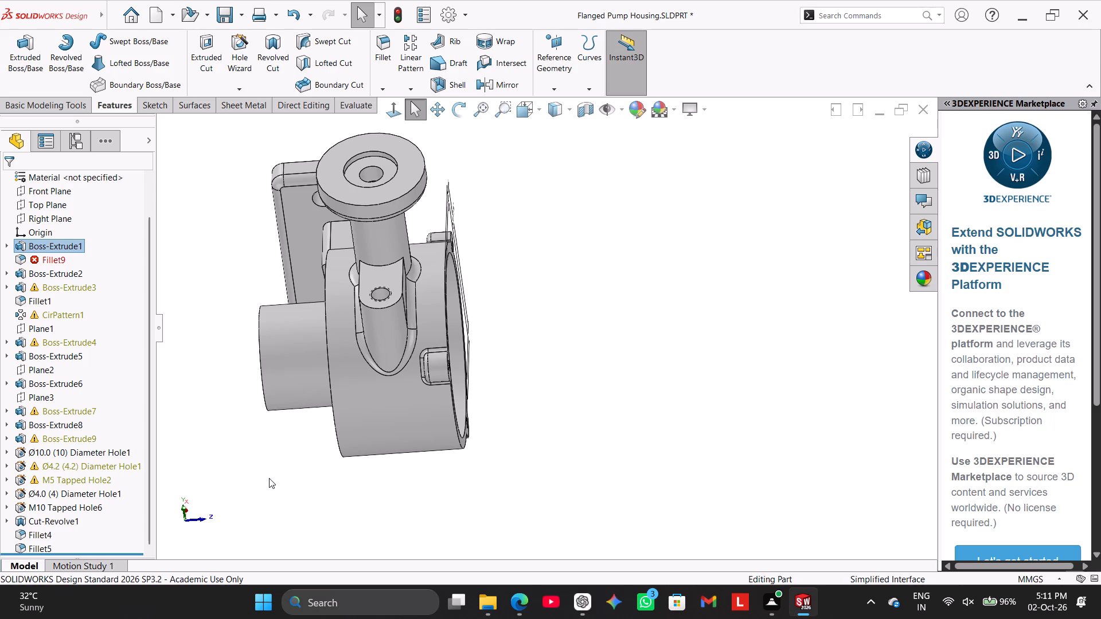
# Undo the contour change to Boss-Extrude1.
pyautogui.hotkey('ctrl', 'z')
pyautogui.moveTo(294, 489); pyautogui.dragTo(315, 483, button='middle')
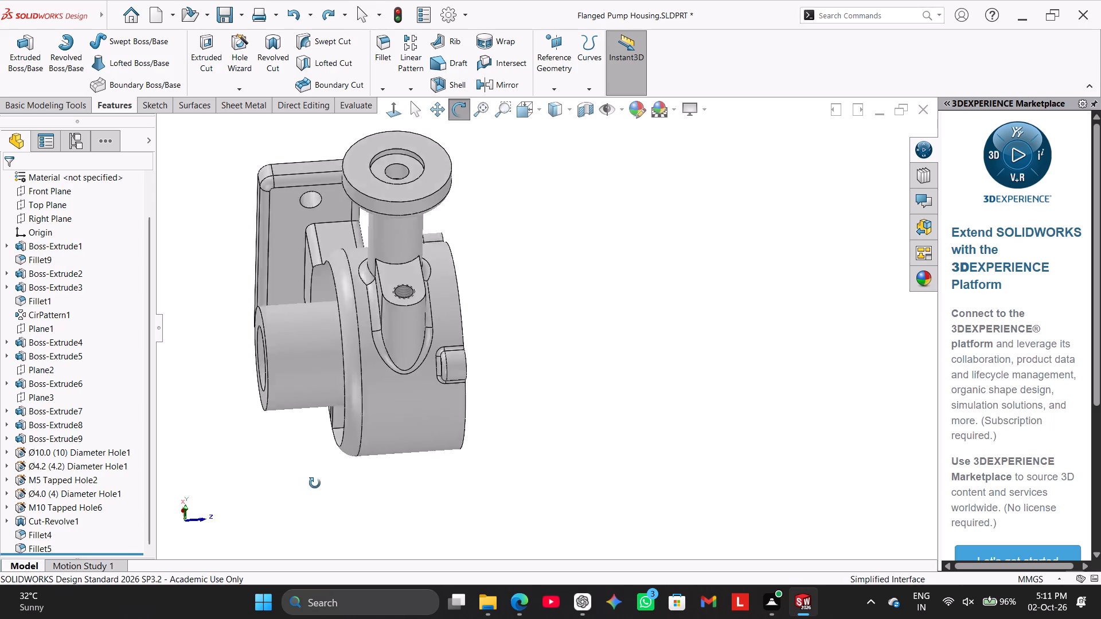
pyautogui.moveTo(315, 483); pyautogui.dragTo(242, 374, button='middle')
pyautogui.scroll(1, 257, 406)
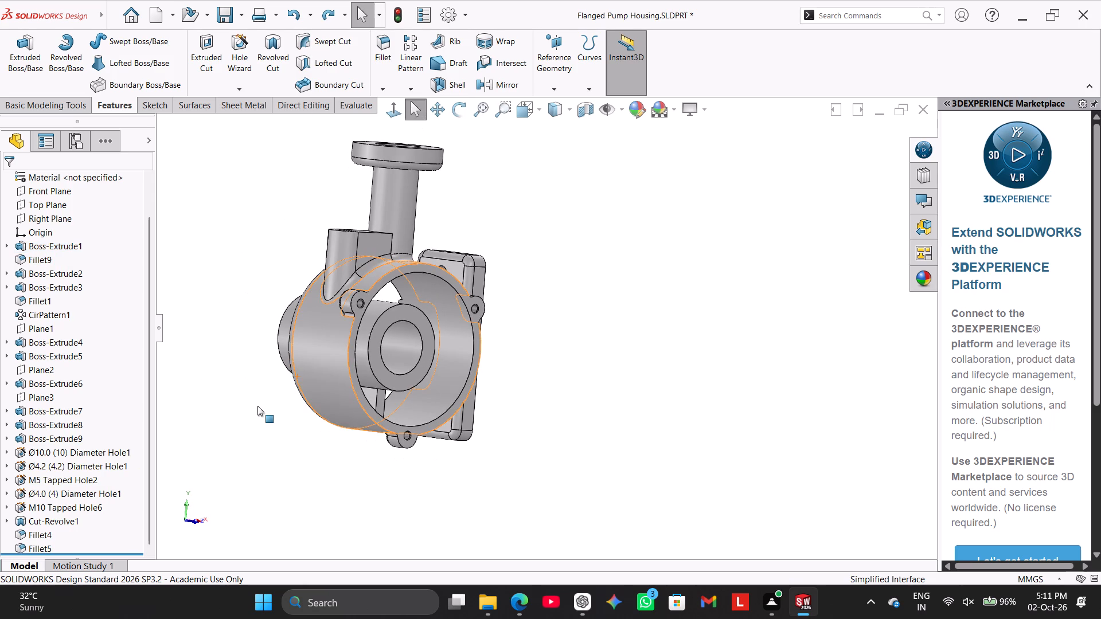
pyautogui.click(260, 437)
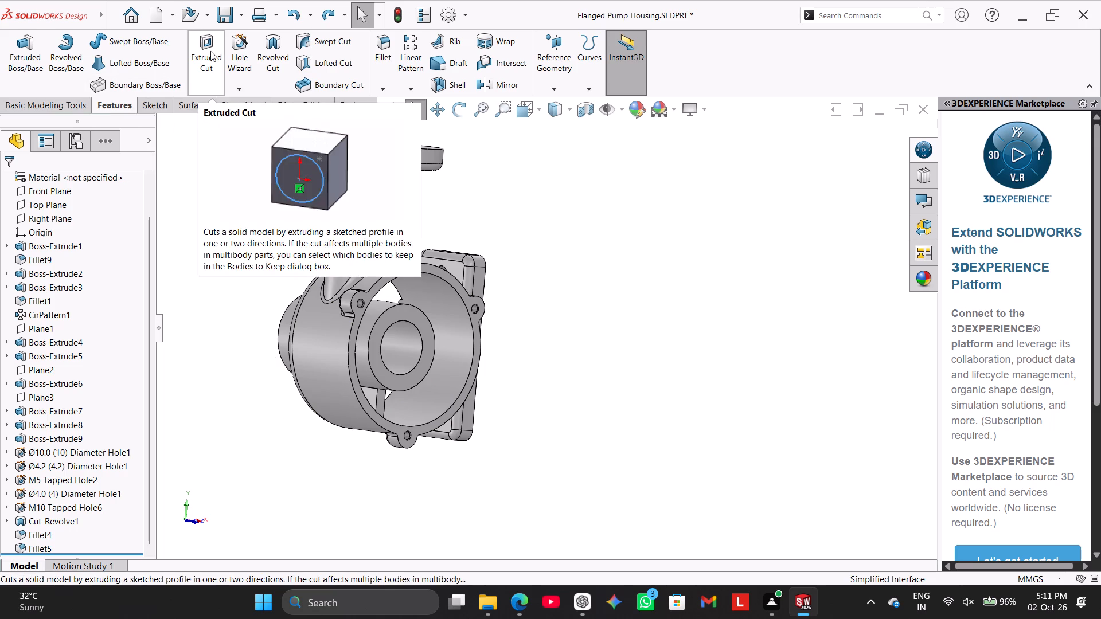
# Start a sketch on the housing's front annular face and convert the face's inner circular edge into a sketch circle.
pyautogui.rightClick(427, 269)
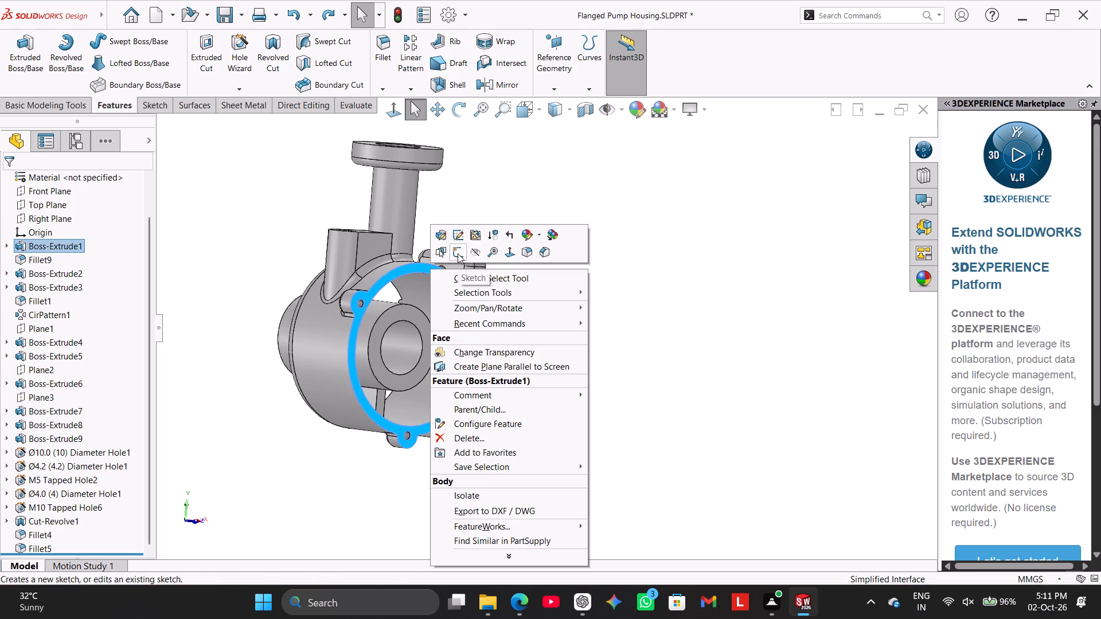
pyautogui.click(458, 253)
pyautogui.click(314, 237)
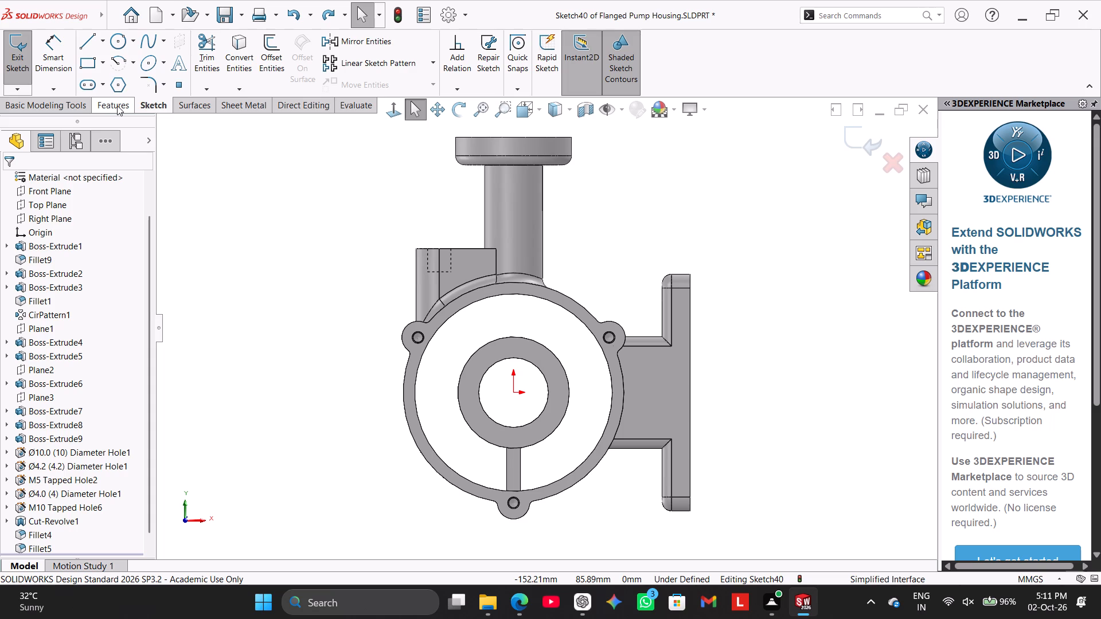
pyautogui.click(243, 41)
pyautogui.click(468, 303)
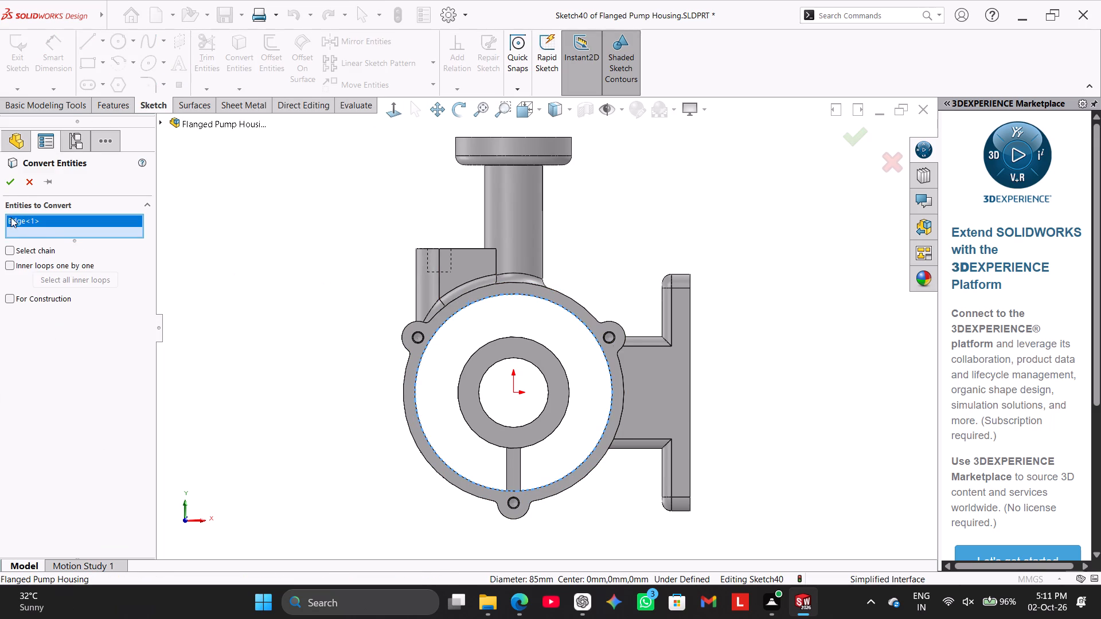
pyautogui.click(9, 186)
pyautogui.click(301, 267)
# Begin a blind boss extrude of the converted circle, reversed into the housing body, with a depth of 55 mm.
pyautogui.moveTo(296, 268); pyautogui.dragTo(361, 322, button='middle')
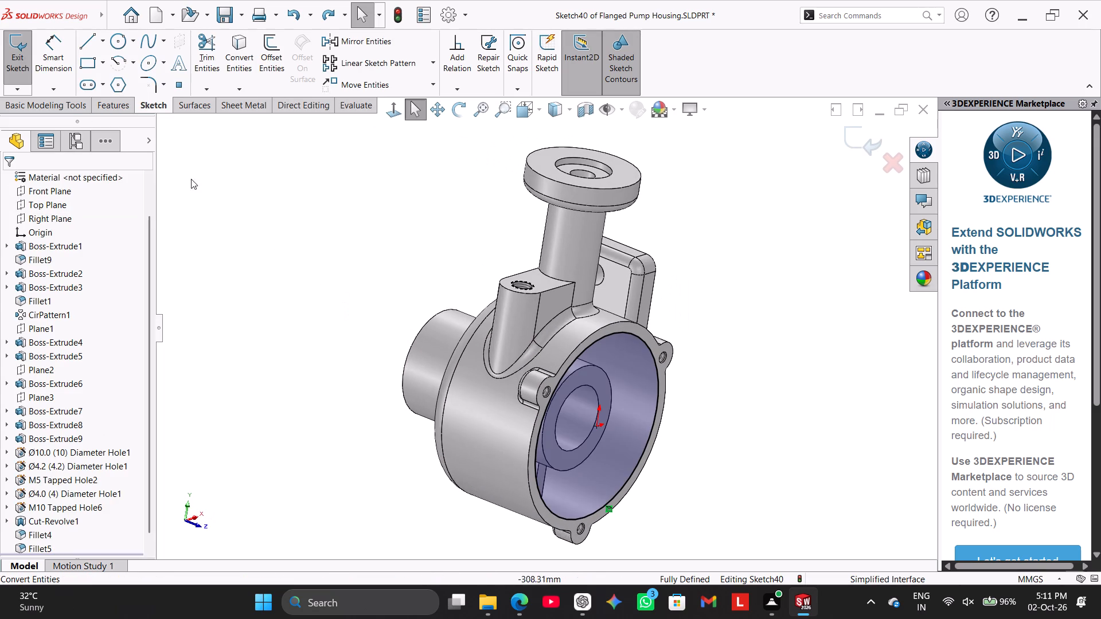
pyautogui.click(117, 108)
pyautogui.click(34, 64)
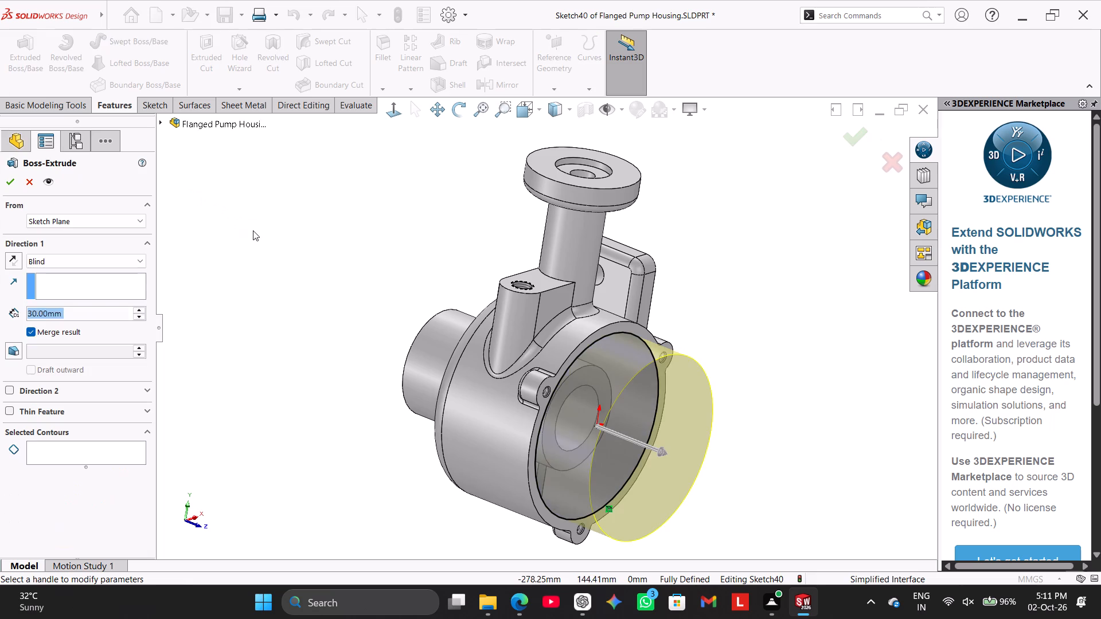
pyautogui.moveTo(263, 237); pyautogui.dragTo(286, 263, button='middle')
pyautogui.click(9, 261)
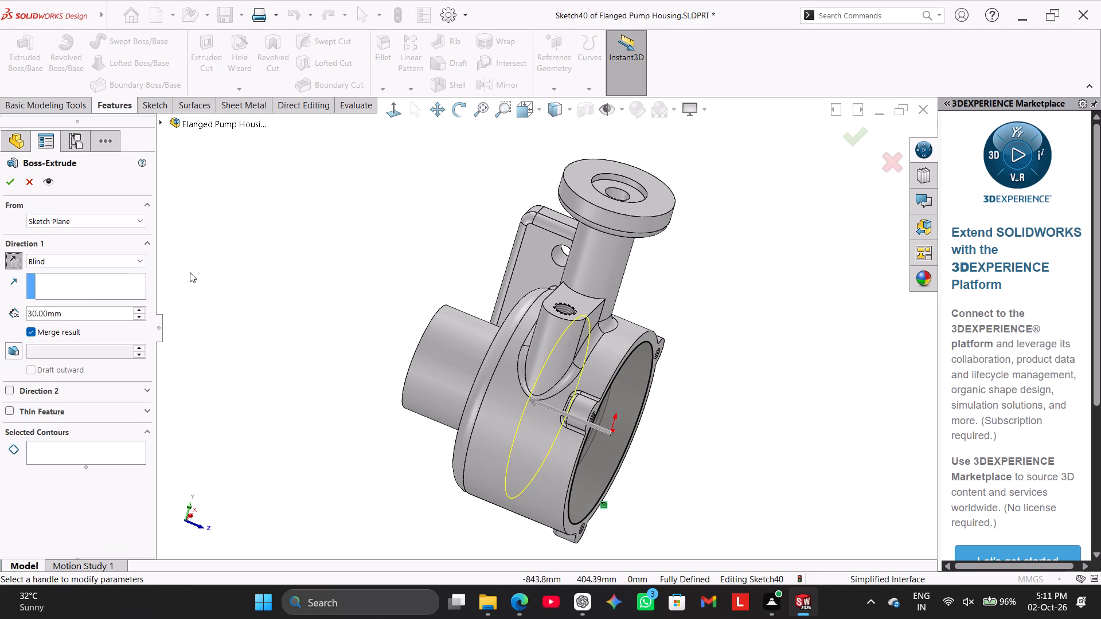
pyautogui.moveTo(204, 285); pyautogui.dragTo(225, 310, button='middle')
pyautogui.click(92, 322)
pyautogui.doubleClick(92, 315)
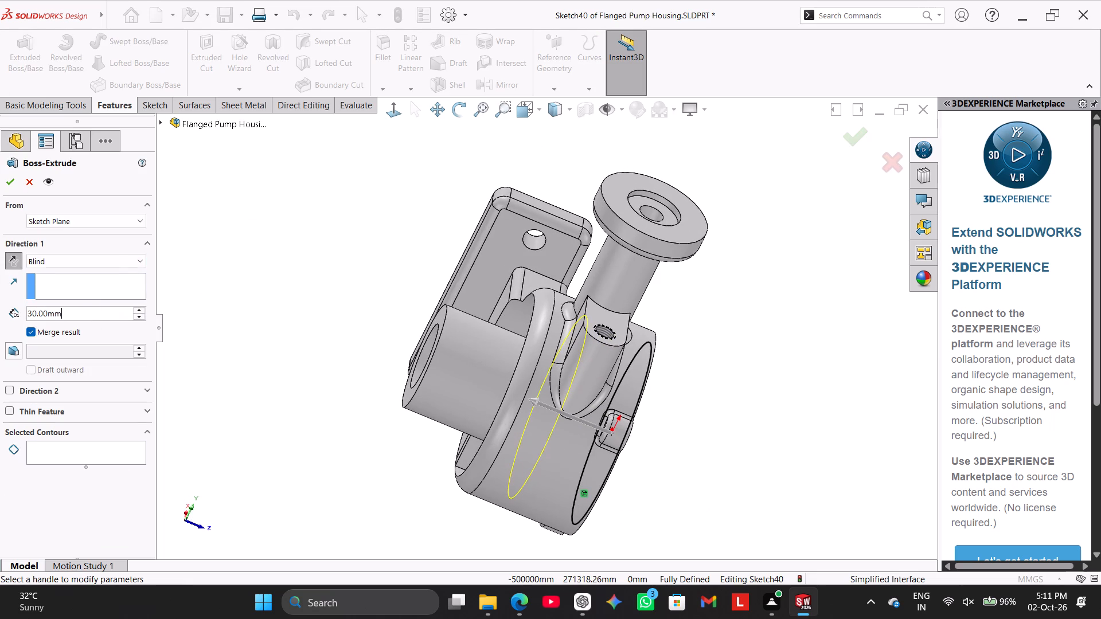
pyautogui.write('55')
pyautogui.press('Return')
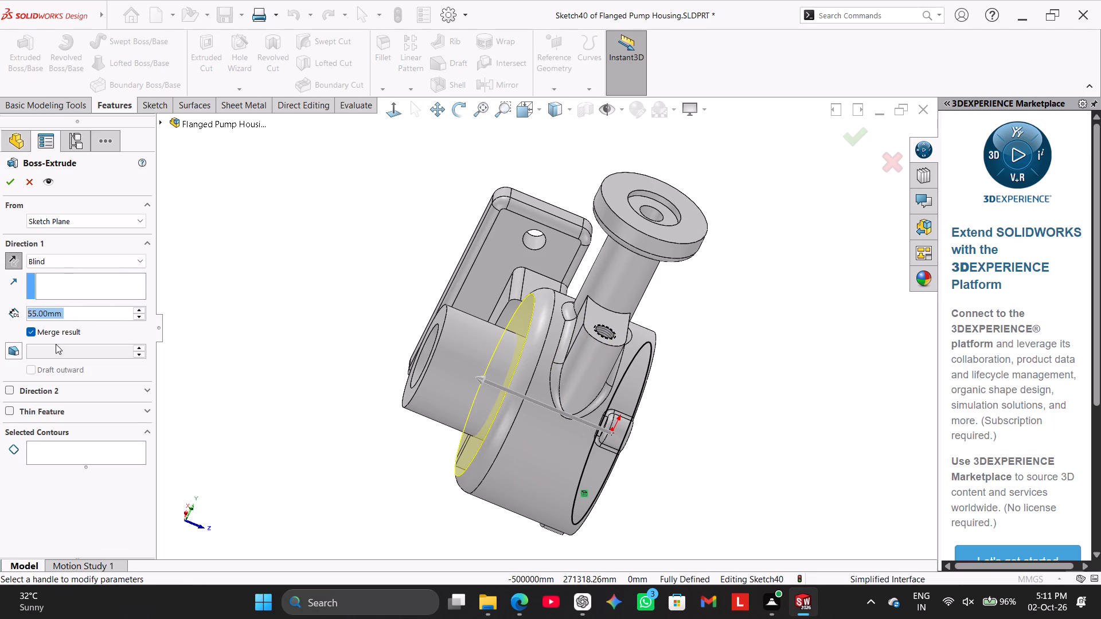
pyautogui.moveTo(154, 377); pyautogui.dragTo(238, 436, button='middle')
pyautogui.moveTo(243, 390); pyautogui.dragTo(270, 429, button='middle')
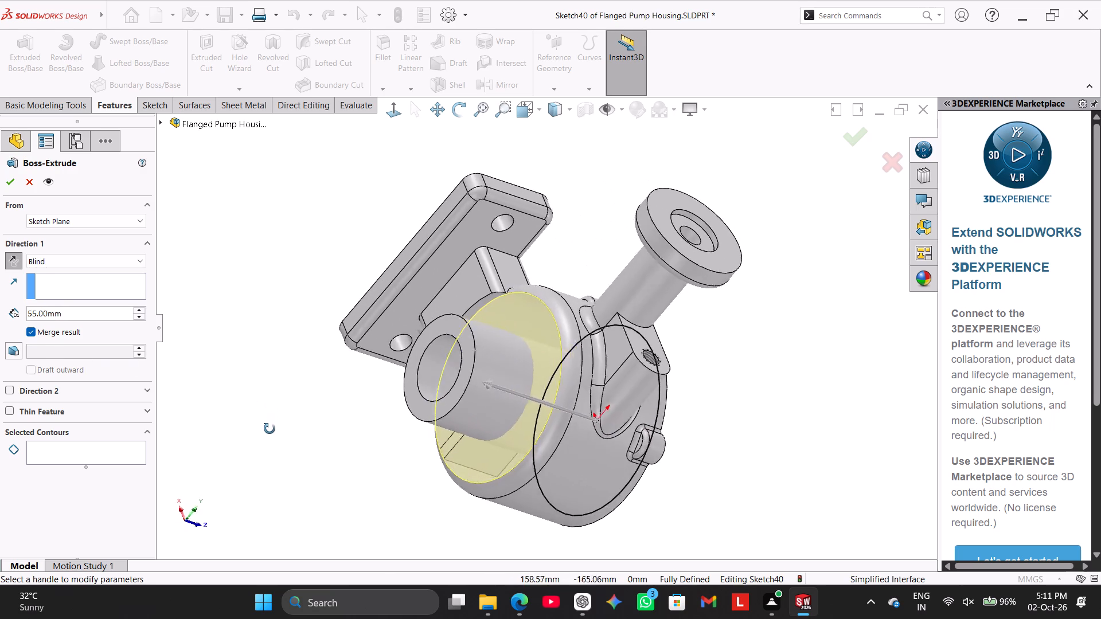
pyautogui.moveTo(270, 429); pyautogui.dragTo(210, 399, button='middle')
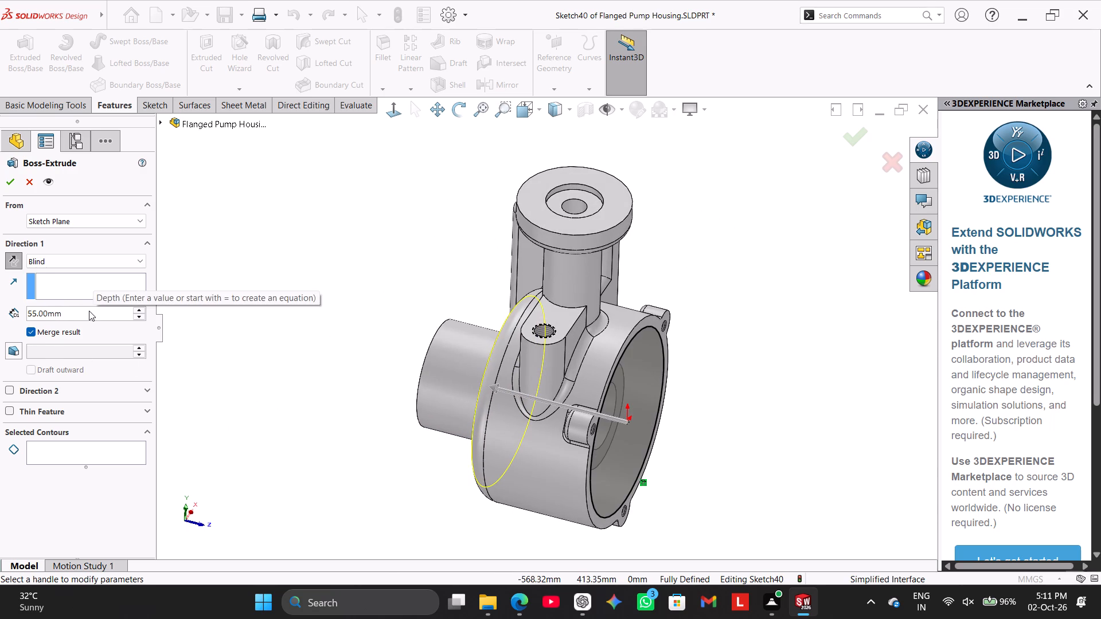
# Start the boss extrude at a 45 mm offset from the sketch plane, reversed toward the rear of the housing.
pyautogui.click(105, 221)
pyautogui.click(104, 263)
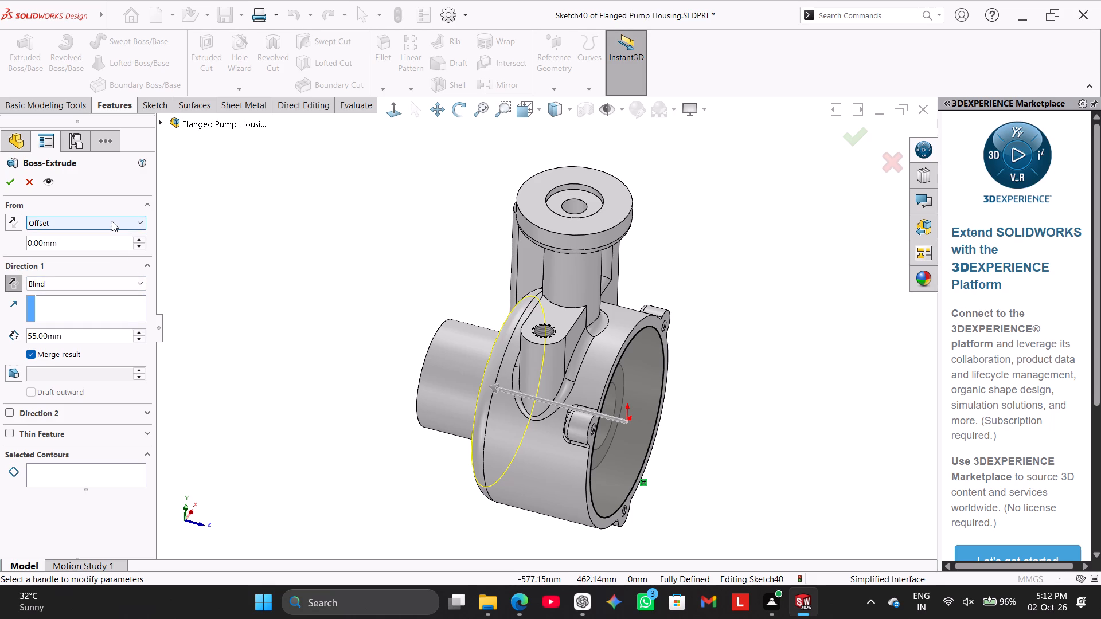
pyautogui.doubleClick(107, 243)
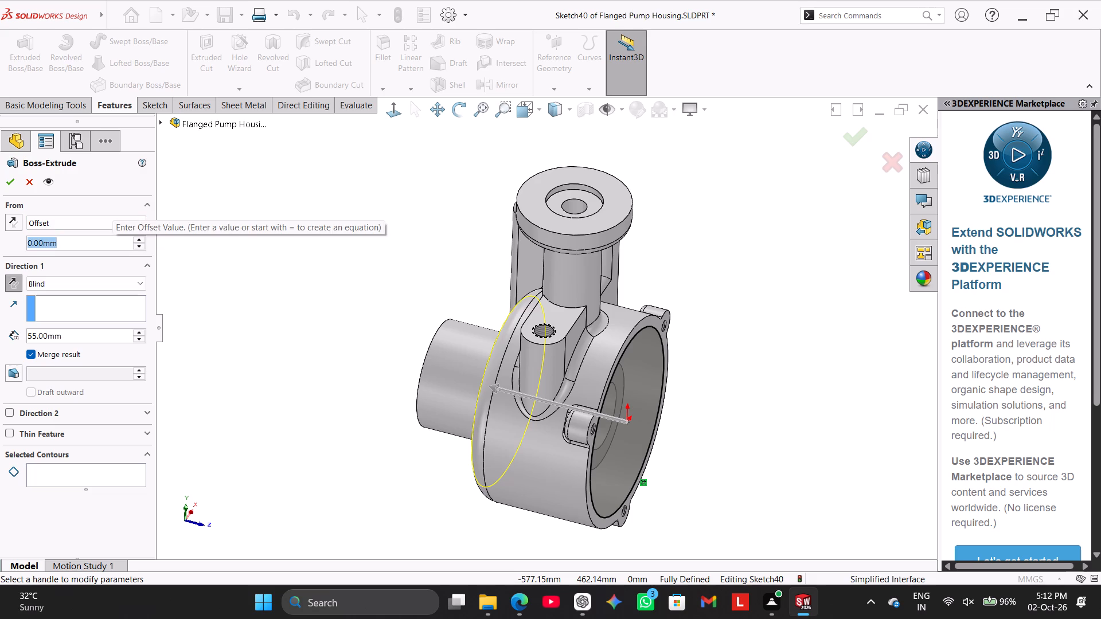
pyautogui.write('55')
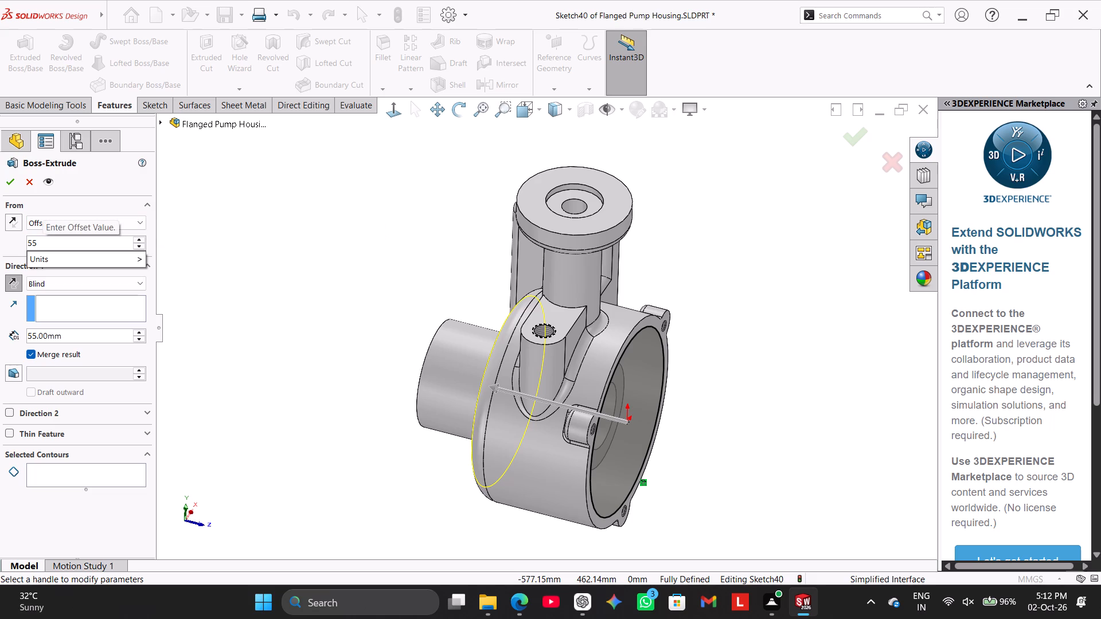
pyautogui.write('-10')
pyautogui.press('Return')
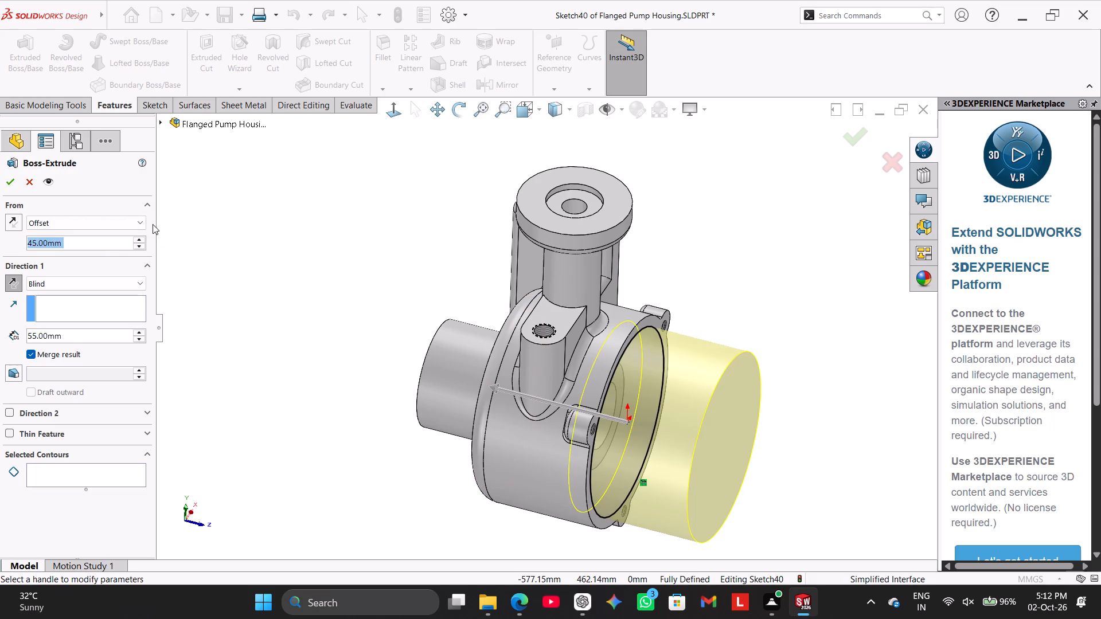
pyautogui.click(15, 216)
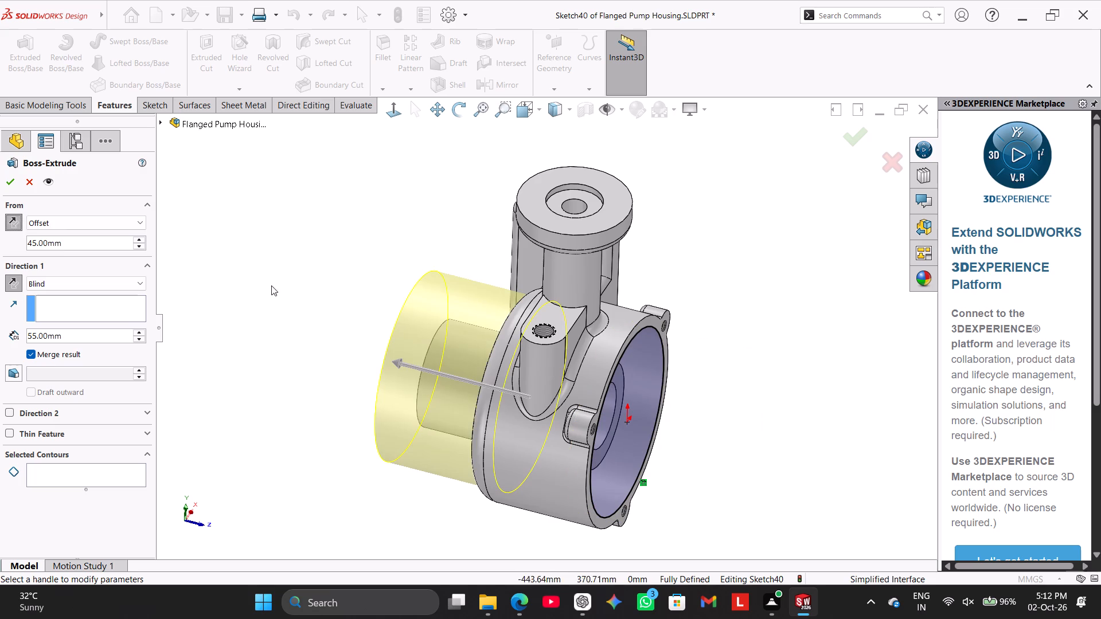
# Set the boss extrude depth to 10 mm and finish the feature.
pyautogui.moveTo(290, 291); pyautogui.dragTo(314, 336, button='middle')
pyautogui.scroll(1, 299, 298)
pyautogui.doubleClick(109, 335)
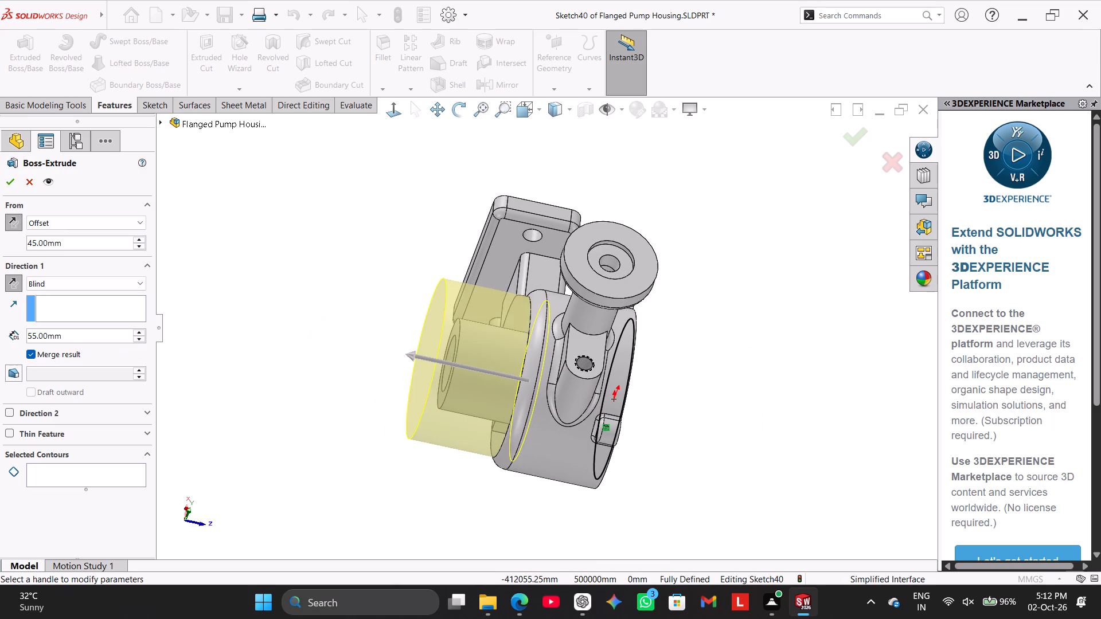
pyautogui.write('10')
pyautogui.press('Return')
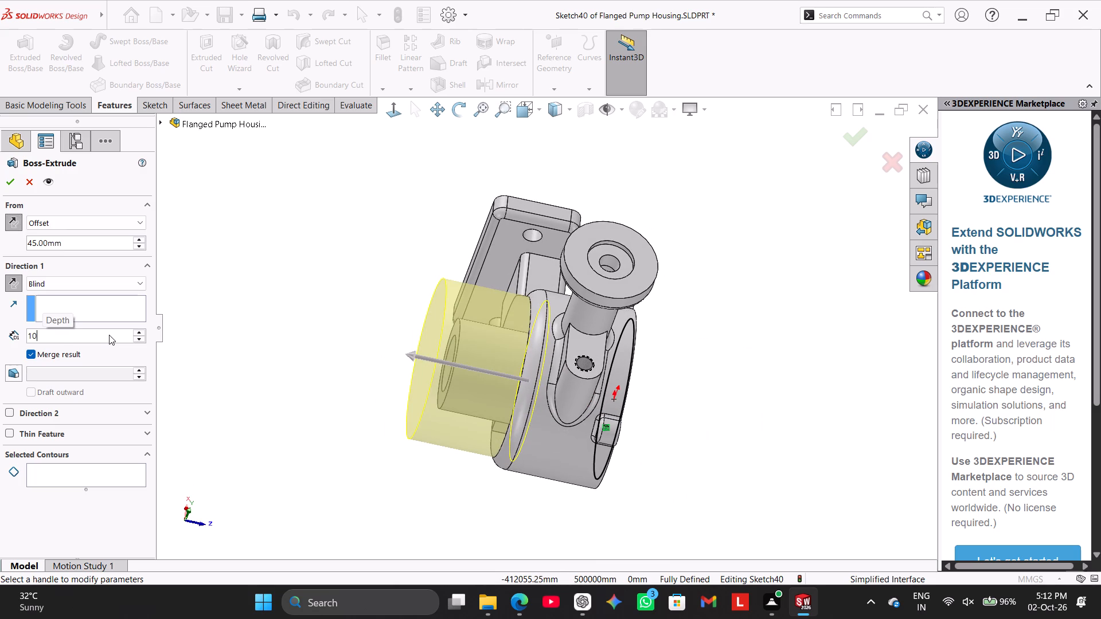
pyautogui.moveTo(378, 360); pyautogui.dragTo(272, 276, button='middle')
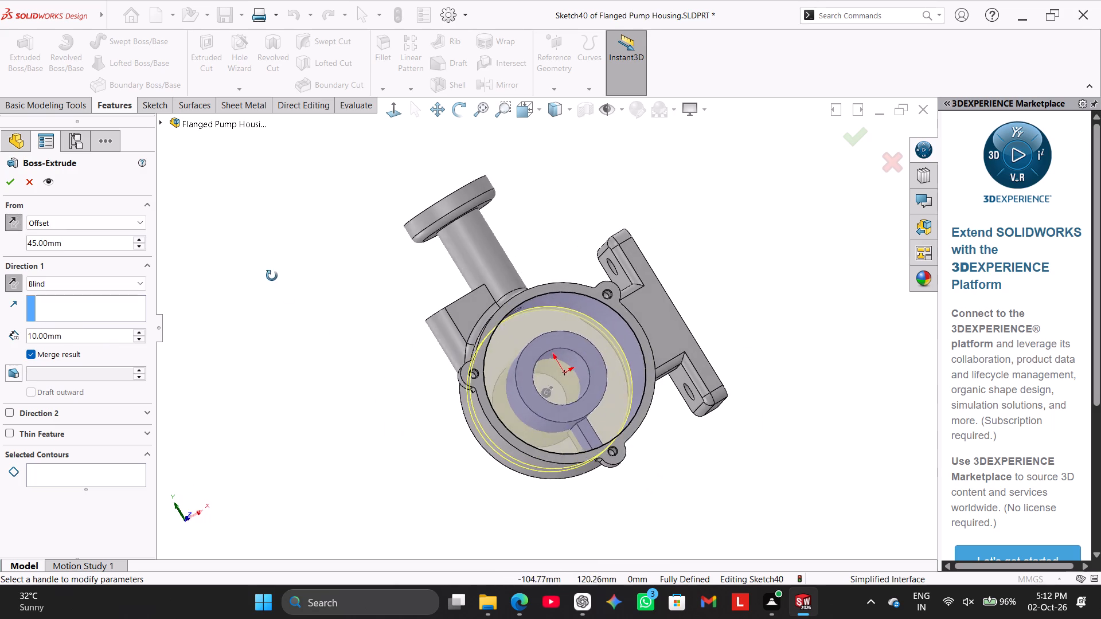
pyautogui.moveTo(272, 276); pyautogui.dragTo(271, 273, button='middle')
pyautogui.click(12, 185)
pyautogui.click(273, 339)
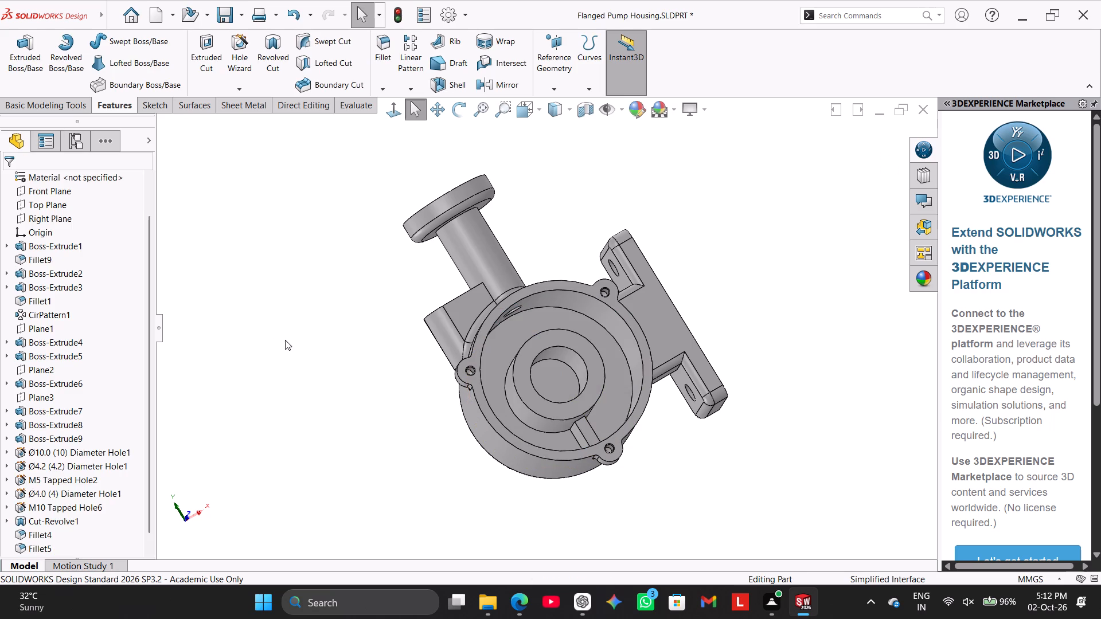
# Delete Fillet9 from the rear outer edge of the round housing body.
pyautogui.moveTo(298, 340); pyautogui.dragTo(477, 426, button='middle')
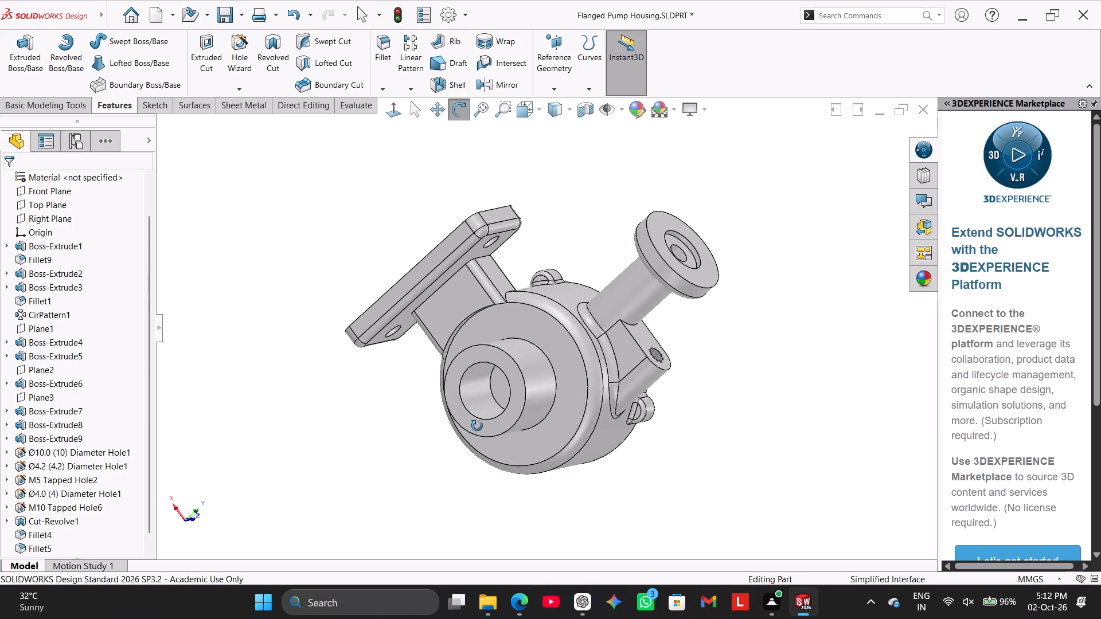
pyautogui.moveTo(477, 426); pyautogui.dragTo(490, 328, button='middle')
pyautogui.scroll(1, 503, 440)
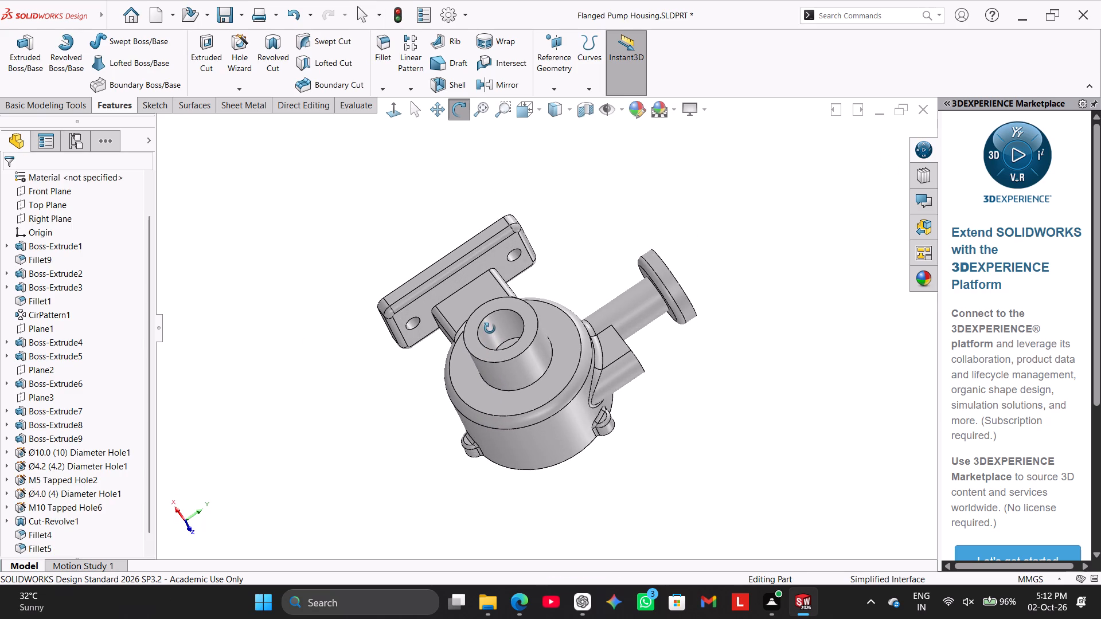
pyautogui.moveTo(490, 328); pyautogui.dragTo(476, 343, button='middle')
pyautogui.scroll(-3, 556, 358)
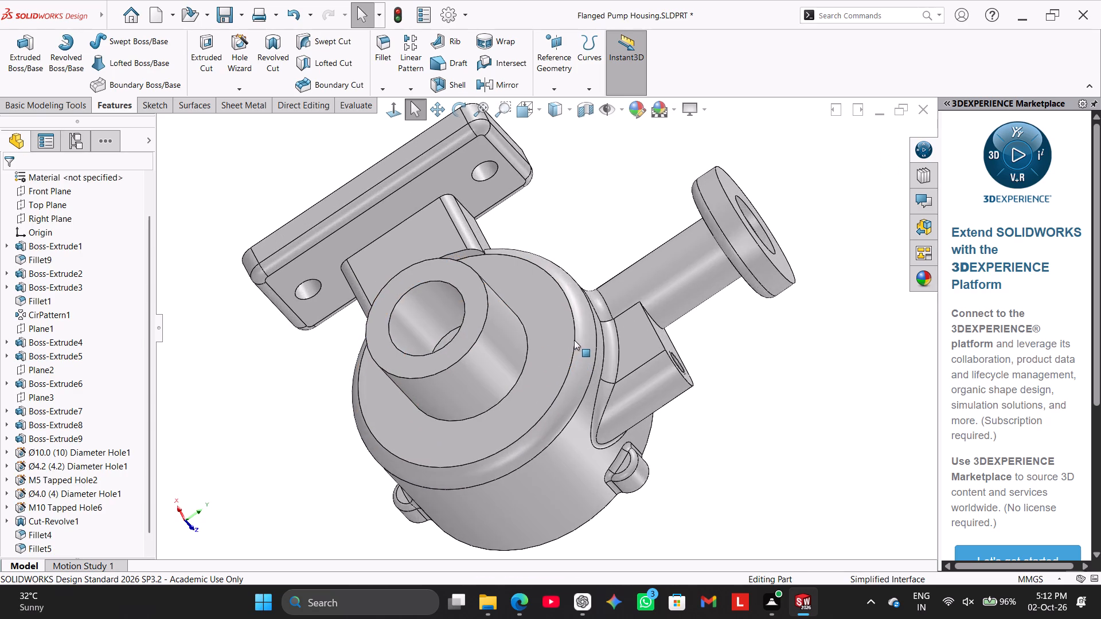
pyautogui.scroll(3, 574, 340)
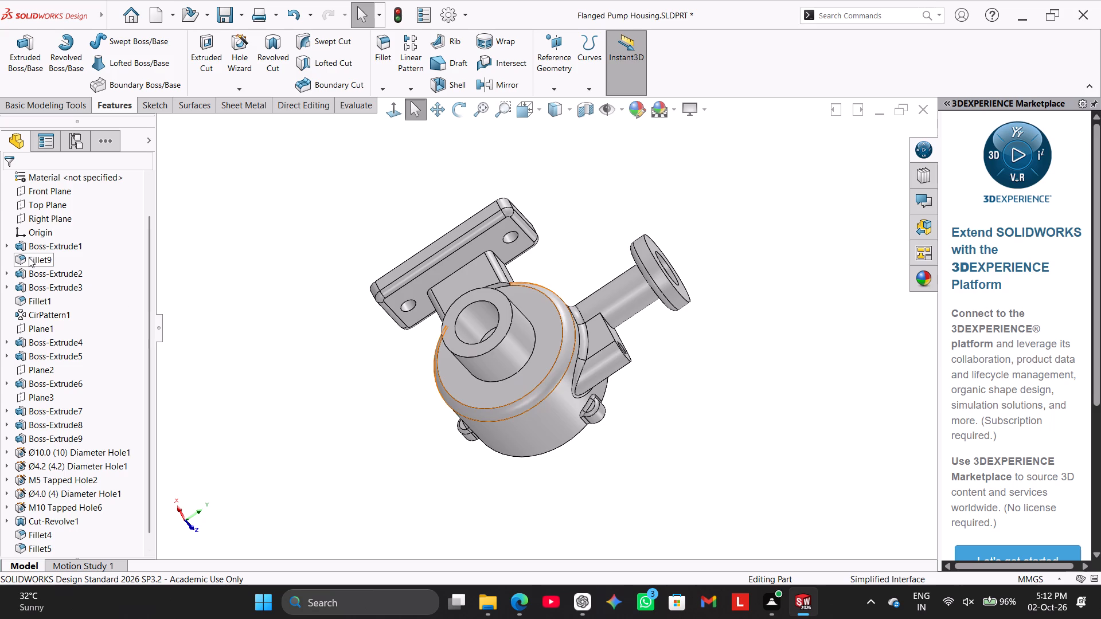
pyautogui.rightClick(29, 257)
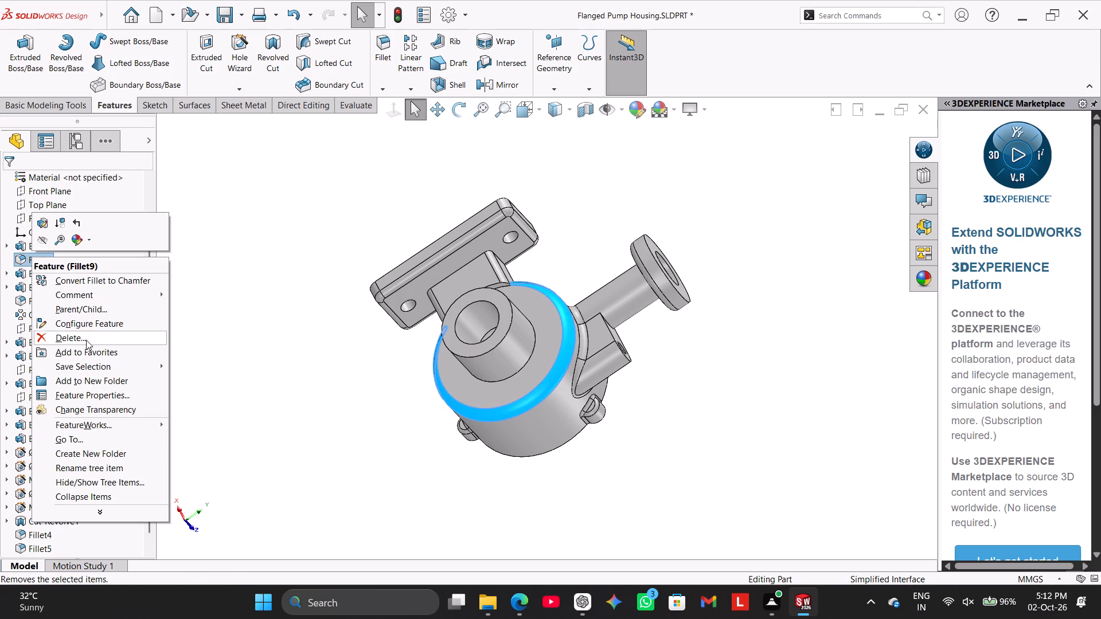
pyautogui.click(86, 333)
pyautogui.click(634, 214)
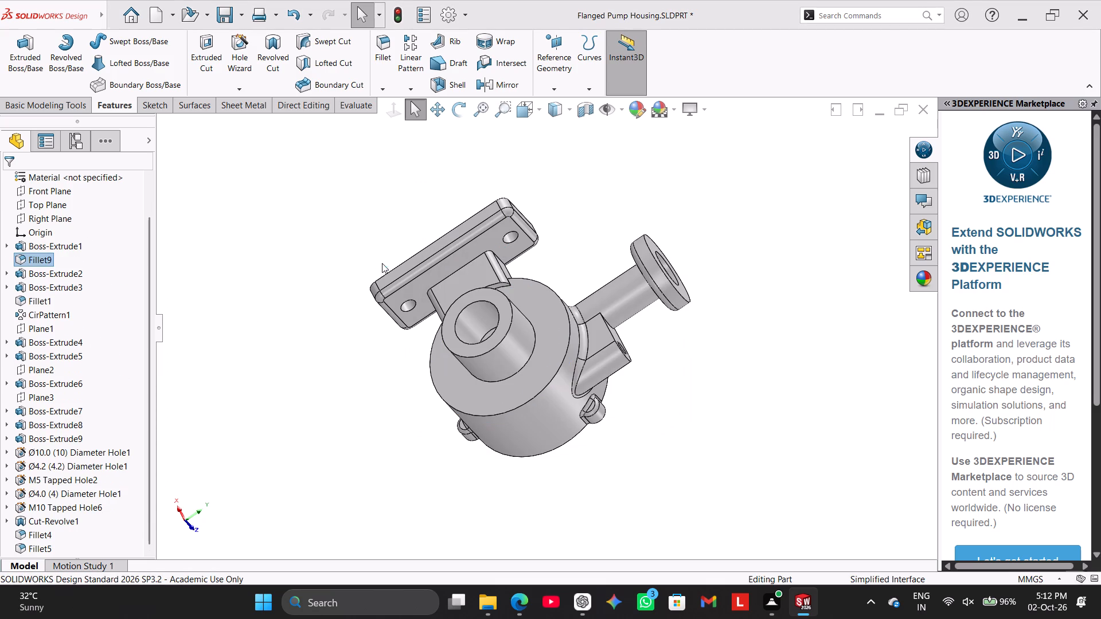
pyautogui.click(349, 245)
# Fillet the rear outer circular edge of the housing body with an 8 mm symmetric radius.
pyautogui.moveTo(357, 246); pyautogui.dragTo(312, 310, button='middle')
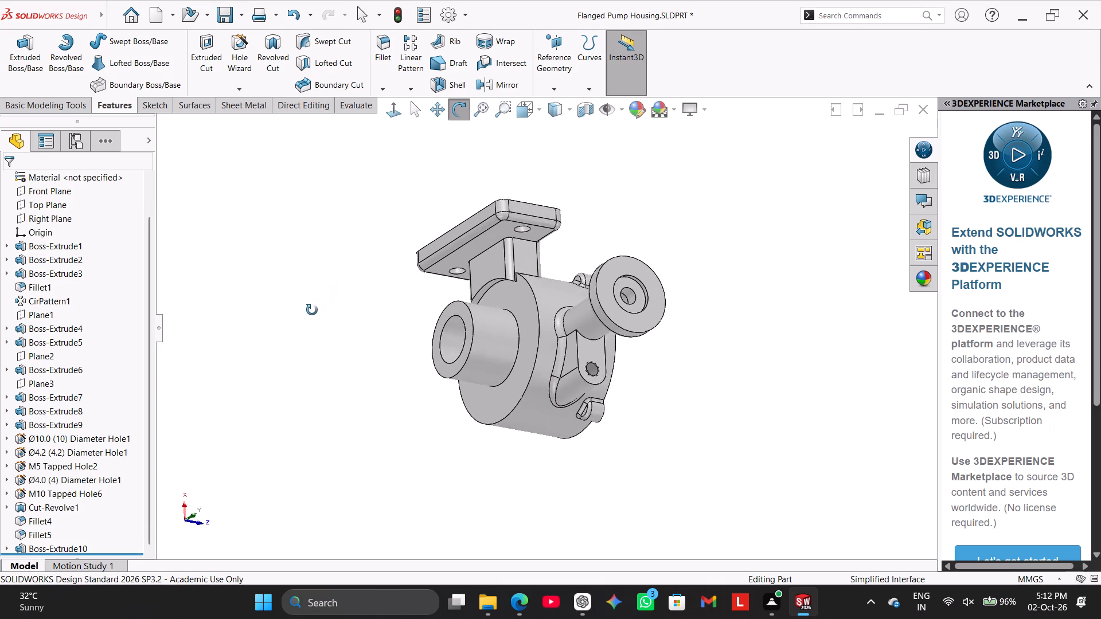
pyautogui.moveTo(312, 310); pyautogui.dragTo(304, 327, button='middle')
pyautogui.click(378, 57)
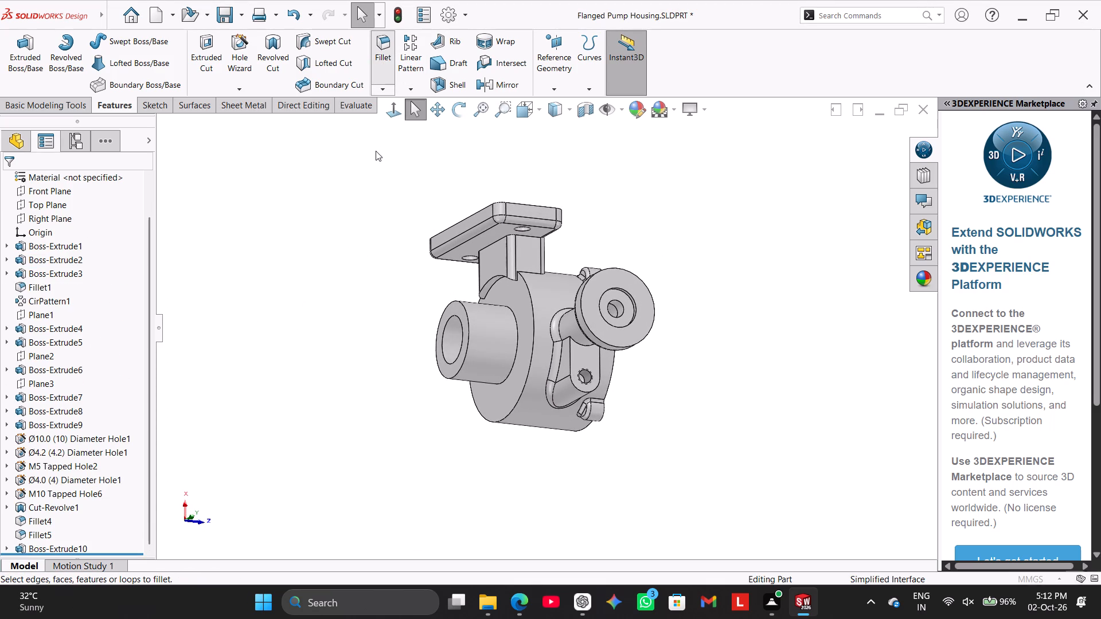
pyautogui.click(530, 306)
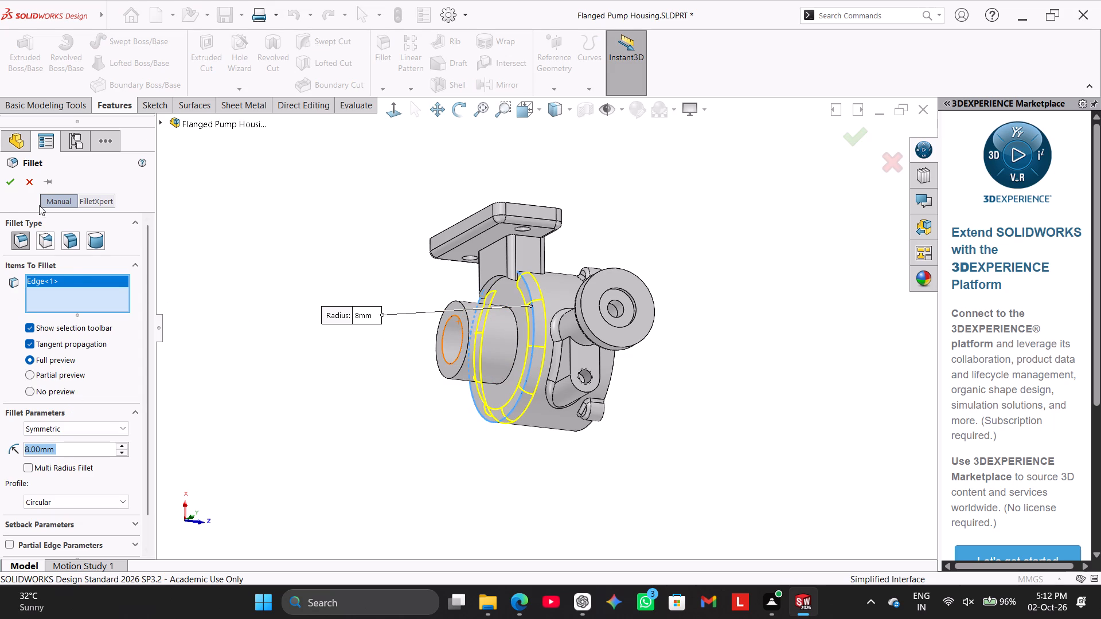
pyautogui.click(17, 179)
pyautogui.click(238, 250)
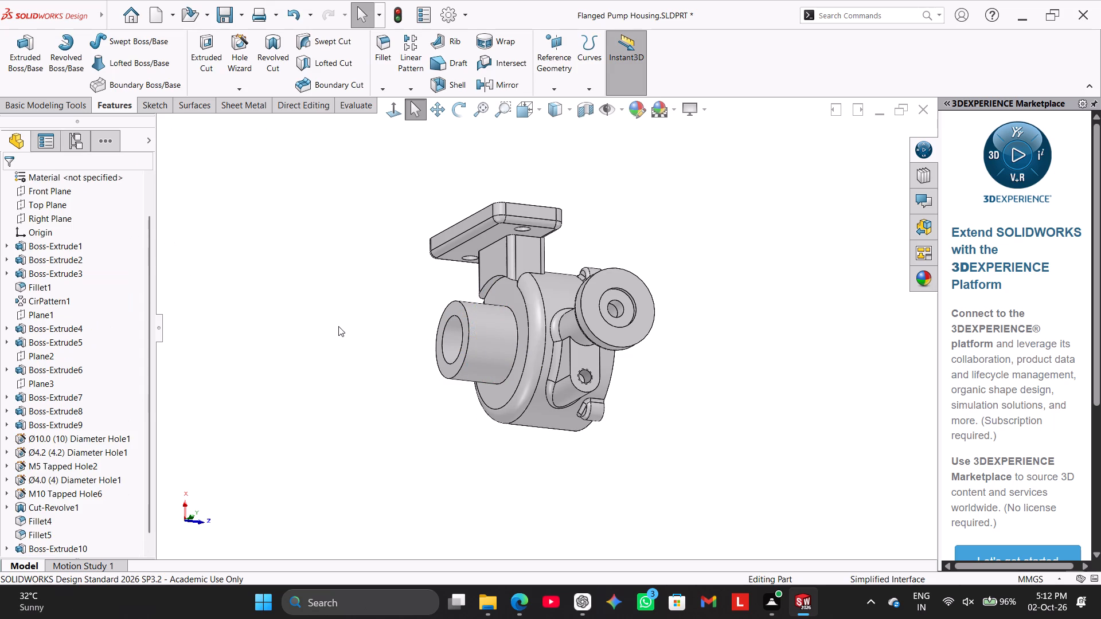
# Examine the finished housing from several angles and in the front, back, left and right standard views.
pyautogui.scroll(1, 338, 326)
pyautogui.moveTo(379, 324); pyautogui.dragTo(449, 325, button='middle')
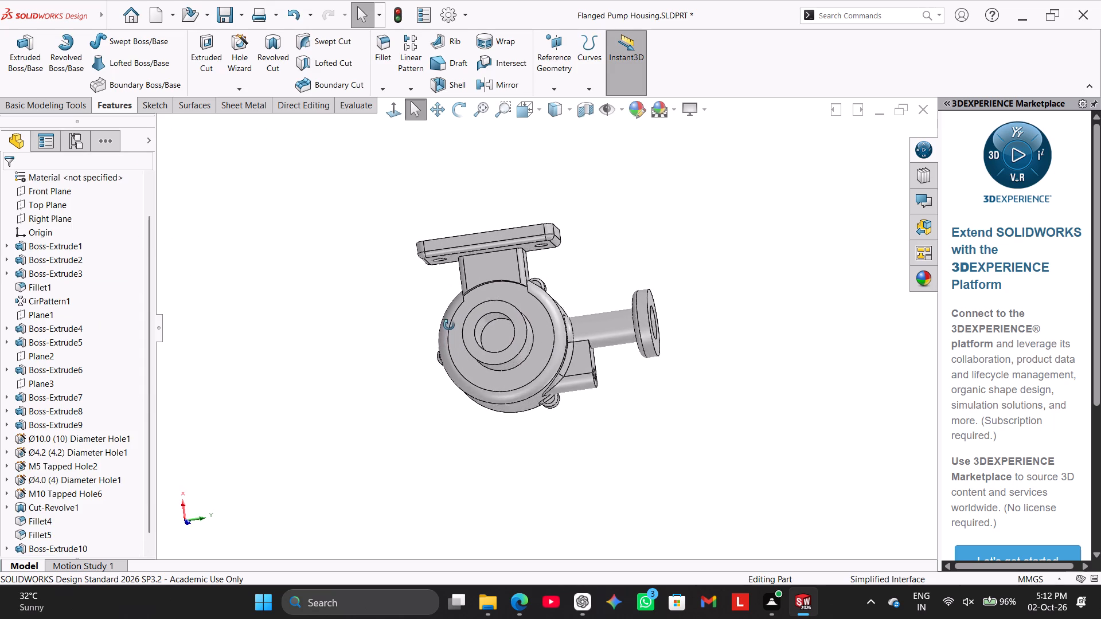
pyautogui.moveTo(449, 325); pyautogui.dragTo(436, 316, button='middle')
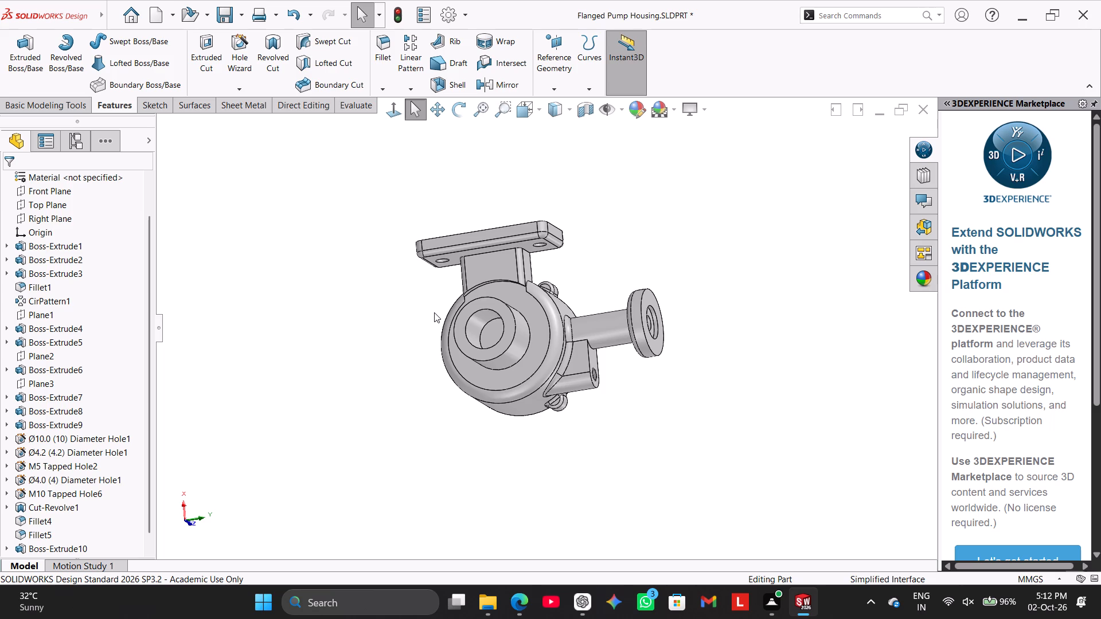
pyautogui.moveTo(431, 314); pyautogui.dragTo(361, 365, button='middle')
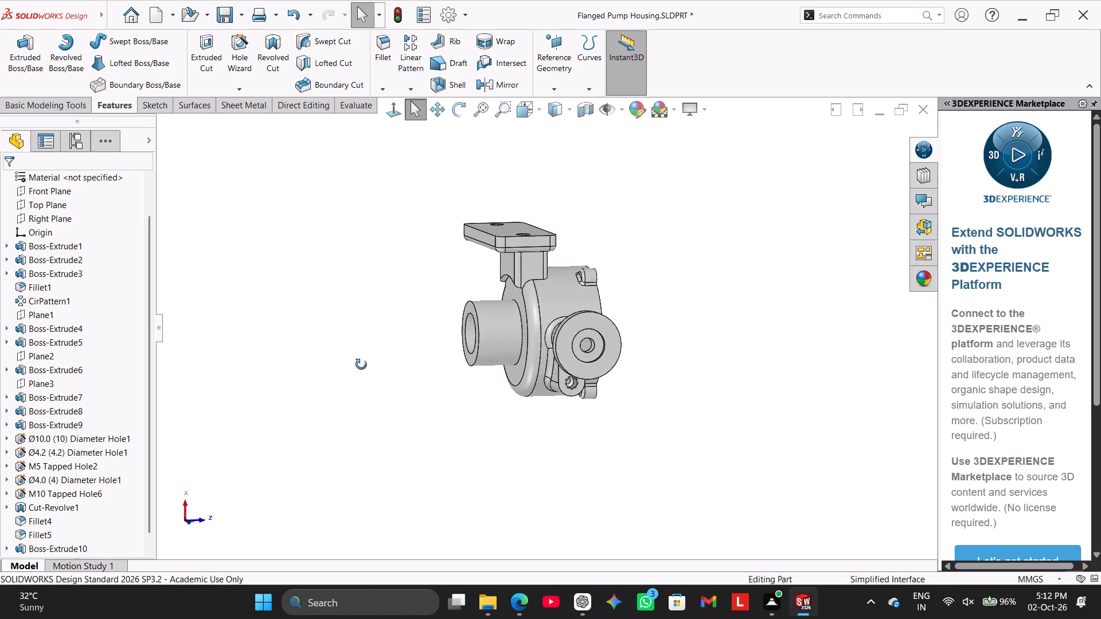
pyautogui.moveTo(361, 365); pyautogui.dragTo(356, 340, button='middle')
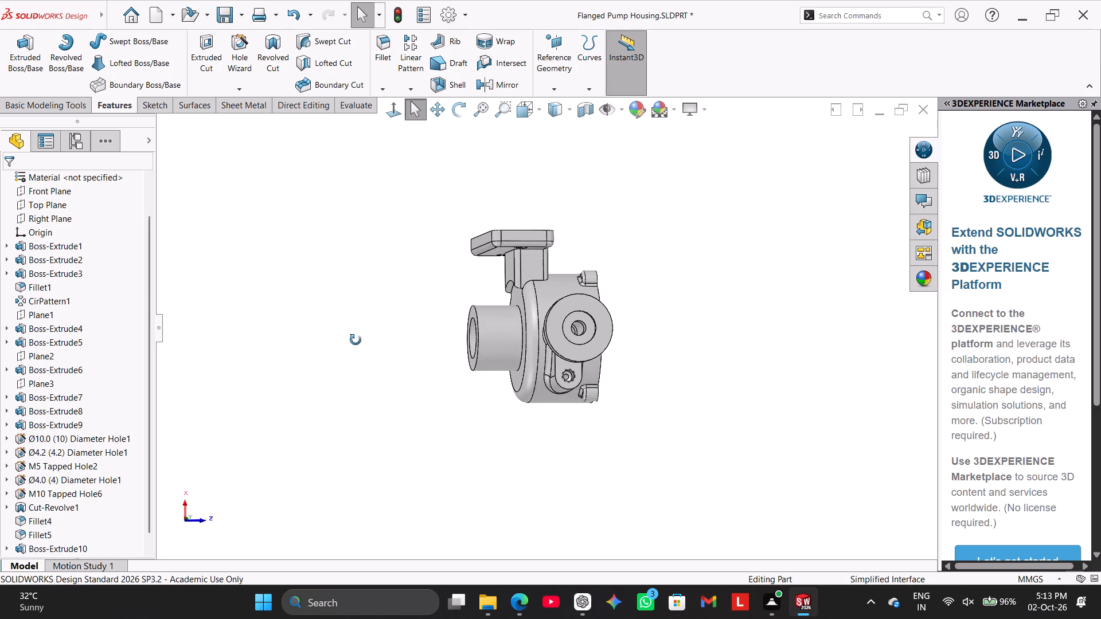
pyautogui.moveTo(356, 340); pyautogui.dragTo(350, 337, button='middle')
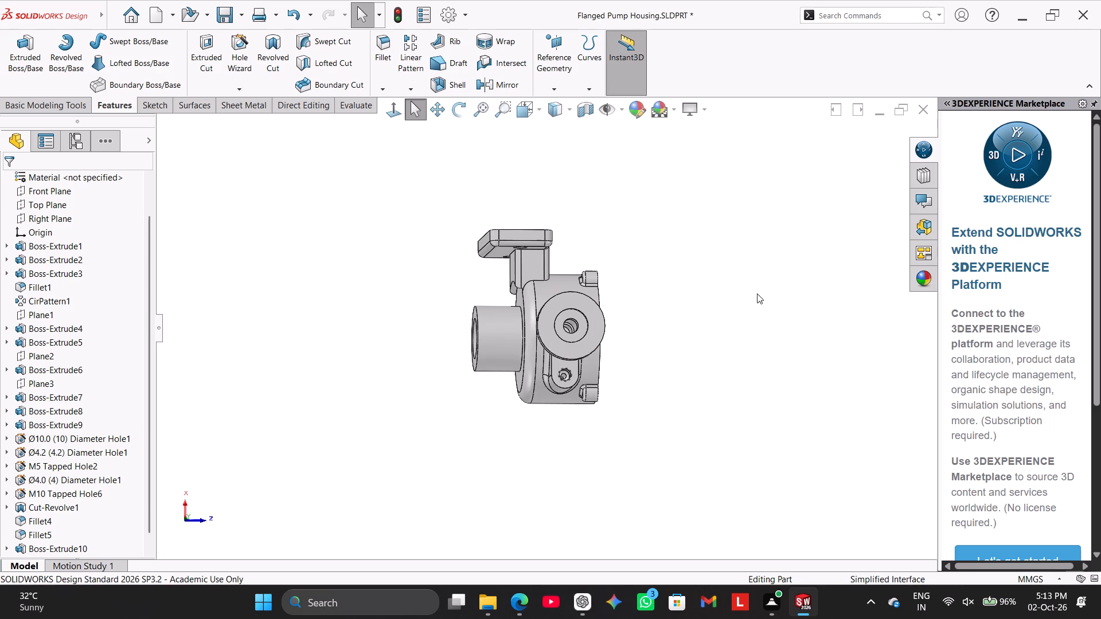
pyautogui.scroll(-2, 676, 316)
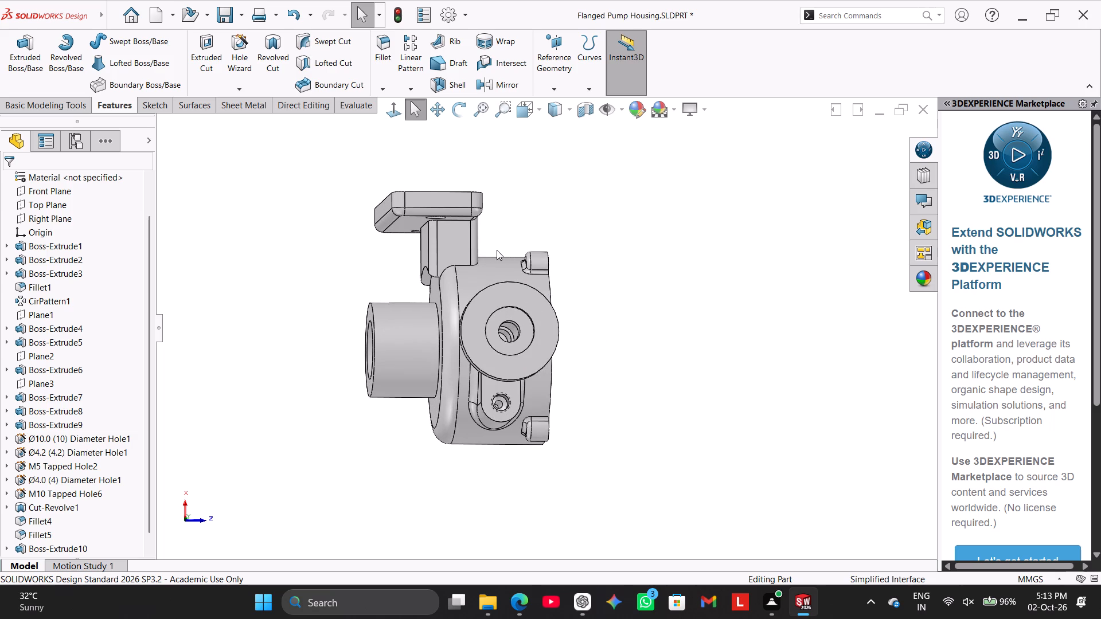
pyautogui.hotkey('ctrl', '1')
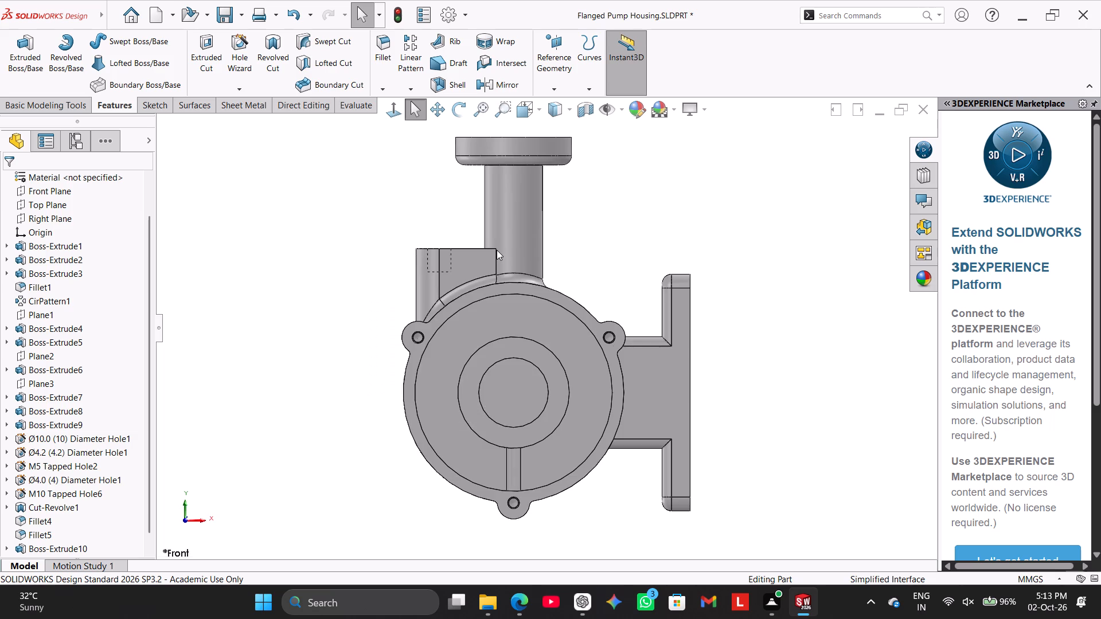
pyautogui.hotkey('ctrl', '2')
pyautogui.hotkey('ctrl', '3')
pyautogui.hotkey('ctrl', '4')
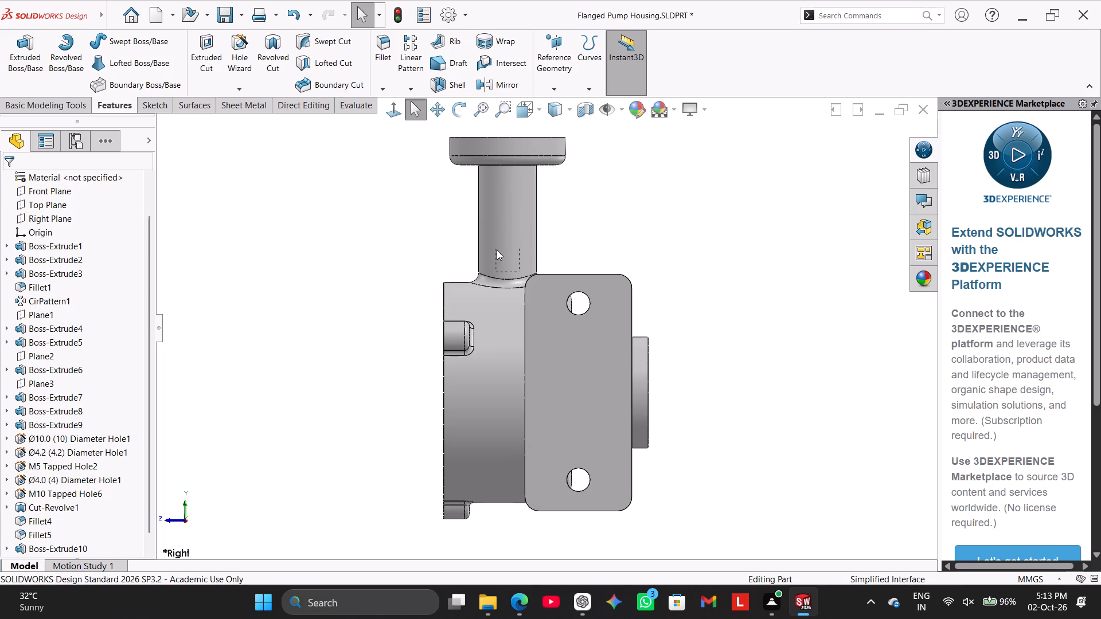
pyautogui.hotkey('ctrl', '3')
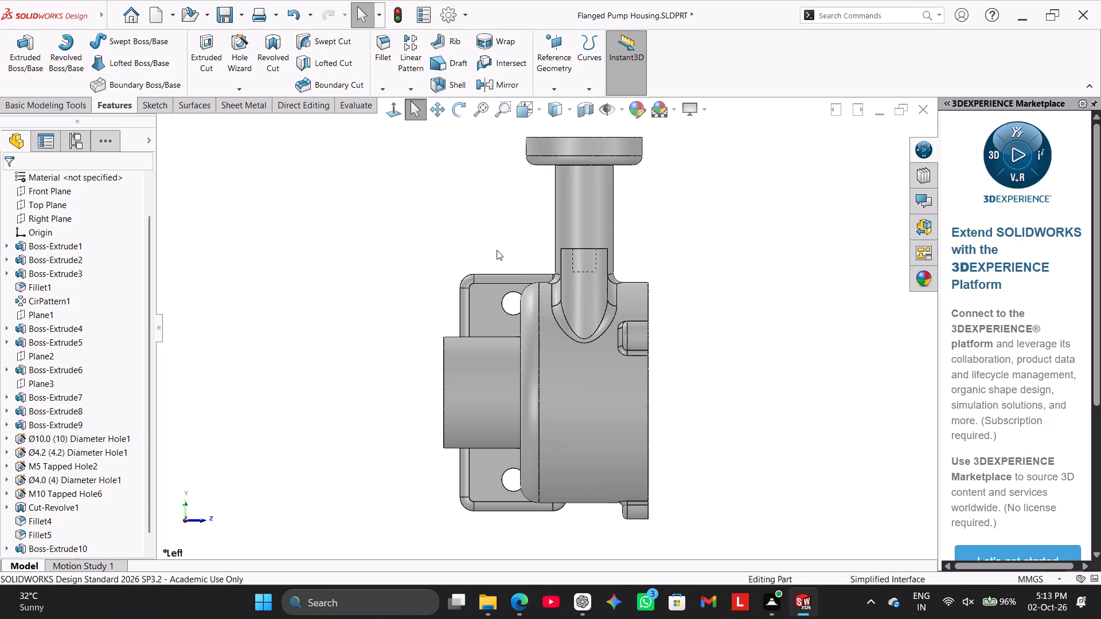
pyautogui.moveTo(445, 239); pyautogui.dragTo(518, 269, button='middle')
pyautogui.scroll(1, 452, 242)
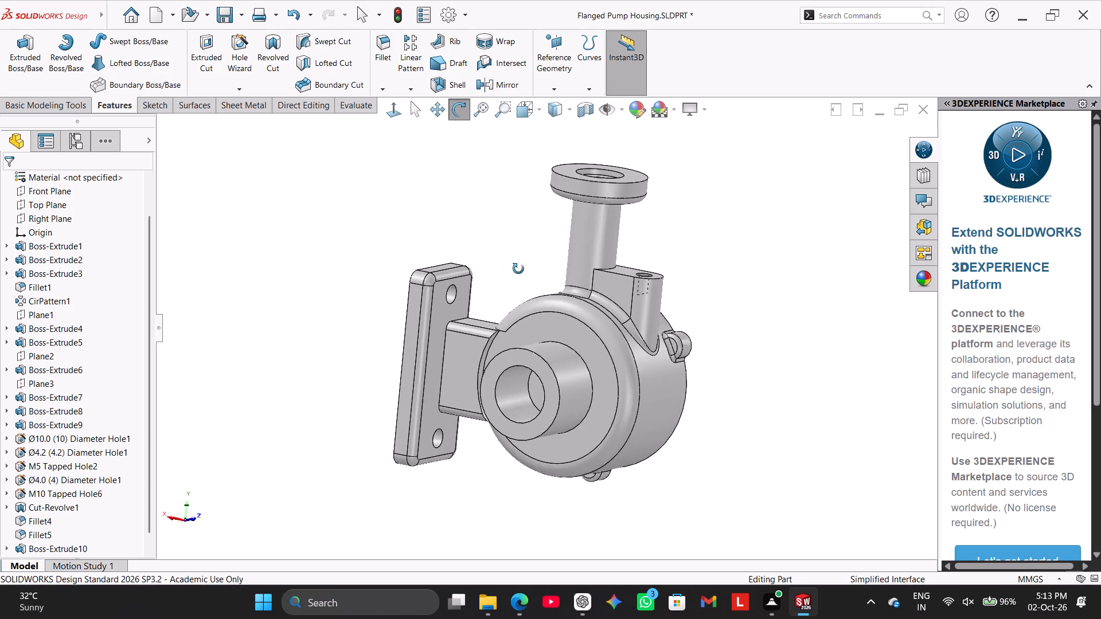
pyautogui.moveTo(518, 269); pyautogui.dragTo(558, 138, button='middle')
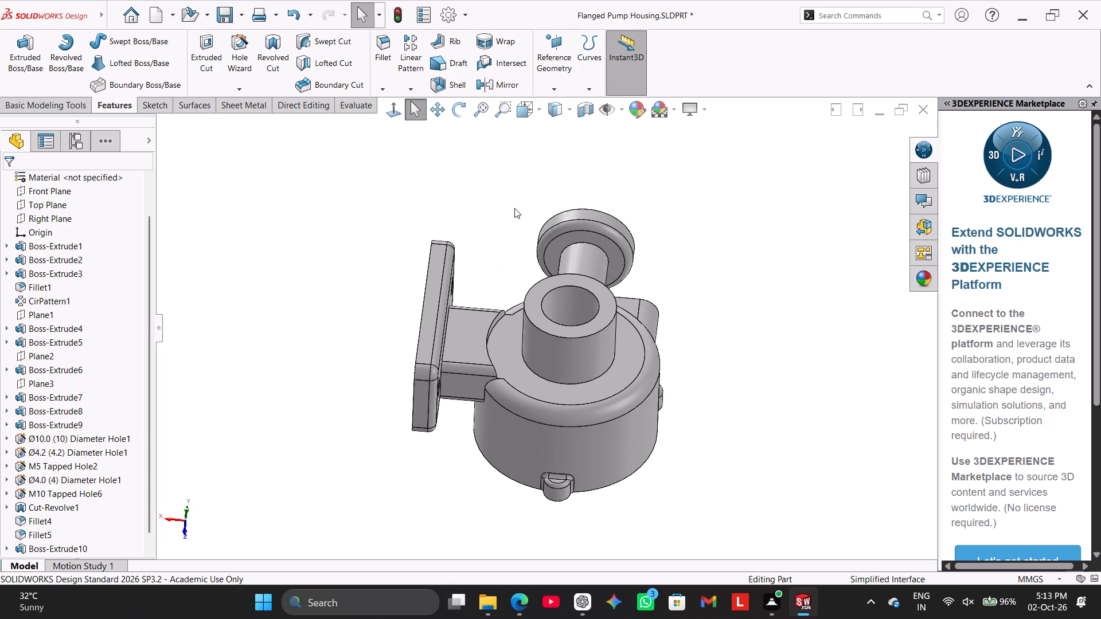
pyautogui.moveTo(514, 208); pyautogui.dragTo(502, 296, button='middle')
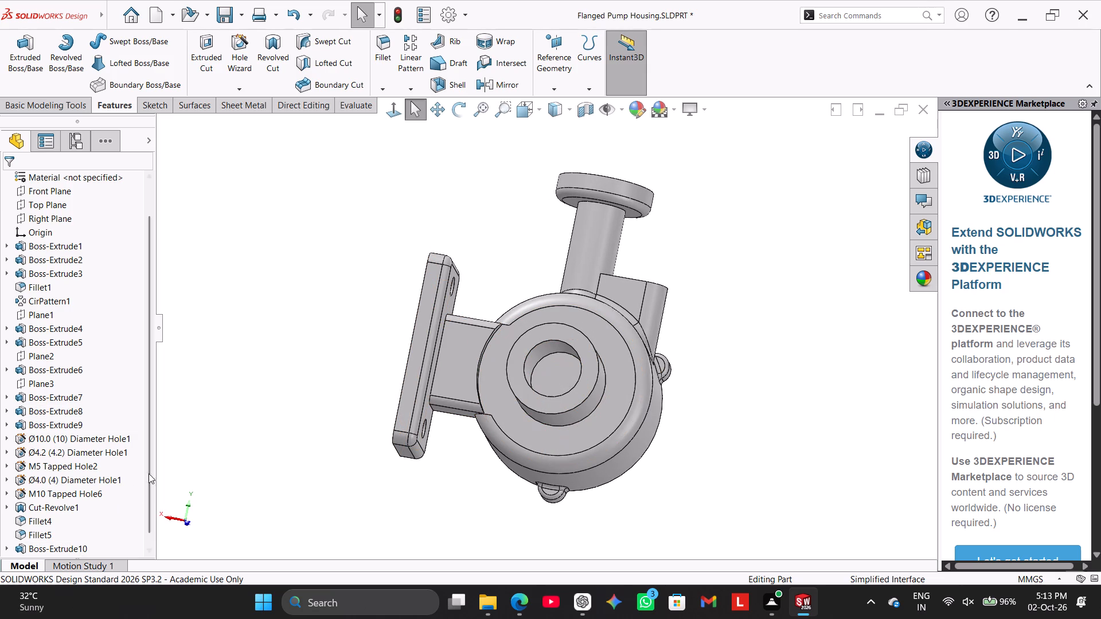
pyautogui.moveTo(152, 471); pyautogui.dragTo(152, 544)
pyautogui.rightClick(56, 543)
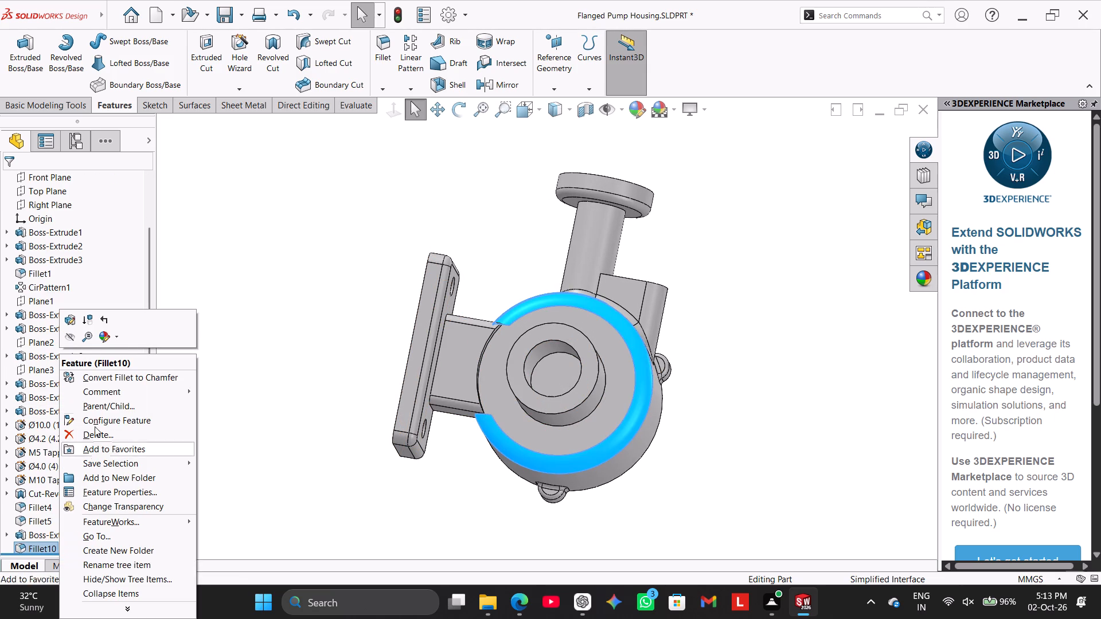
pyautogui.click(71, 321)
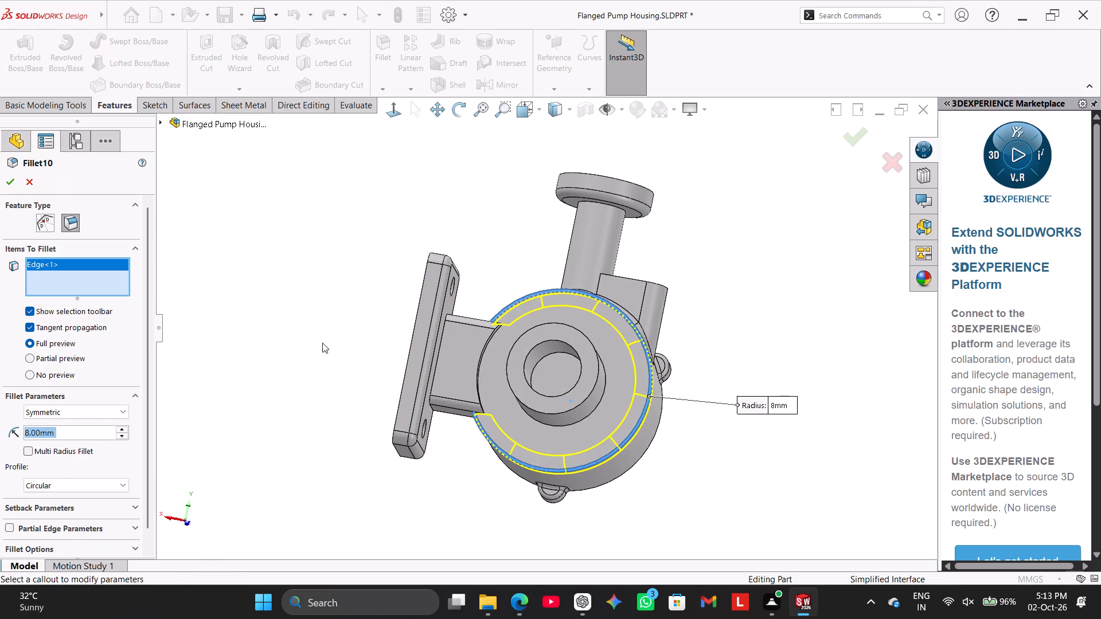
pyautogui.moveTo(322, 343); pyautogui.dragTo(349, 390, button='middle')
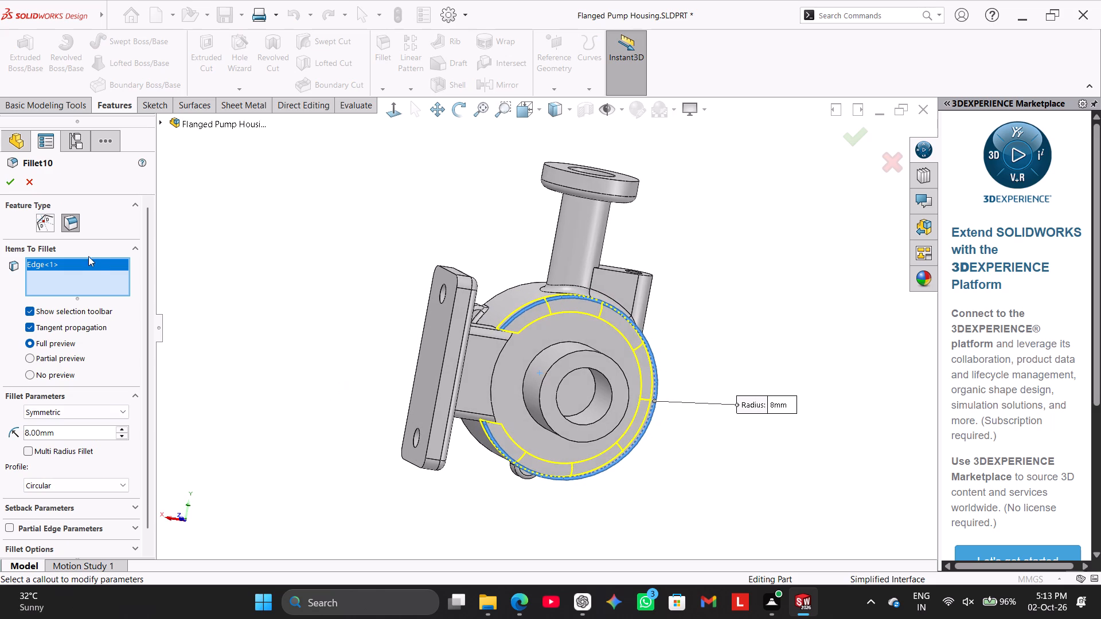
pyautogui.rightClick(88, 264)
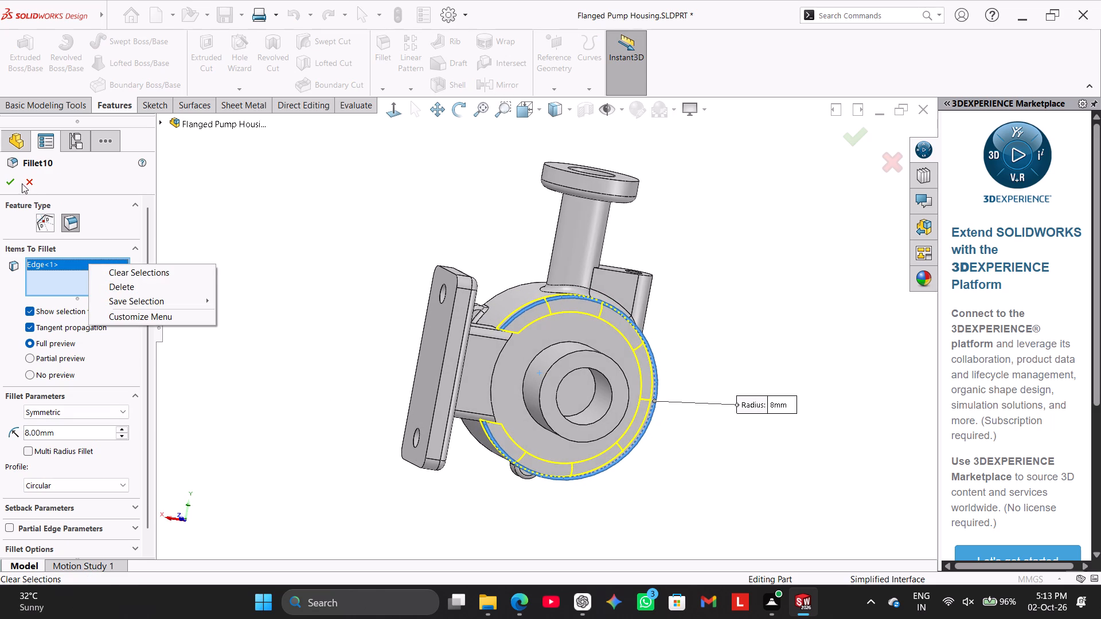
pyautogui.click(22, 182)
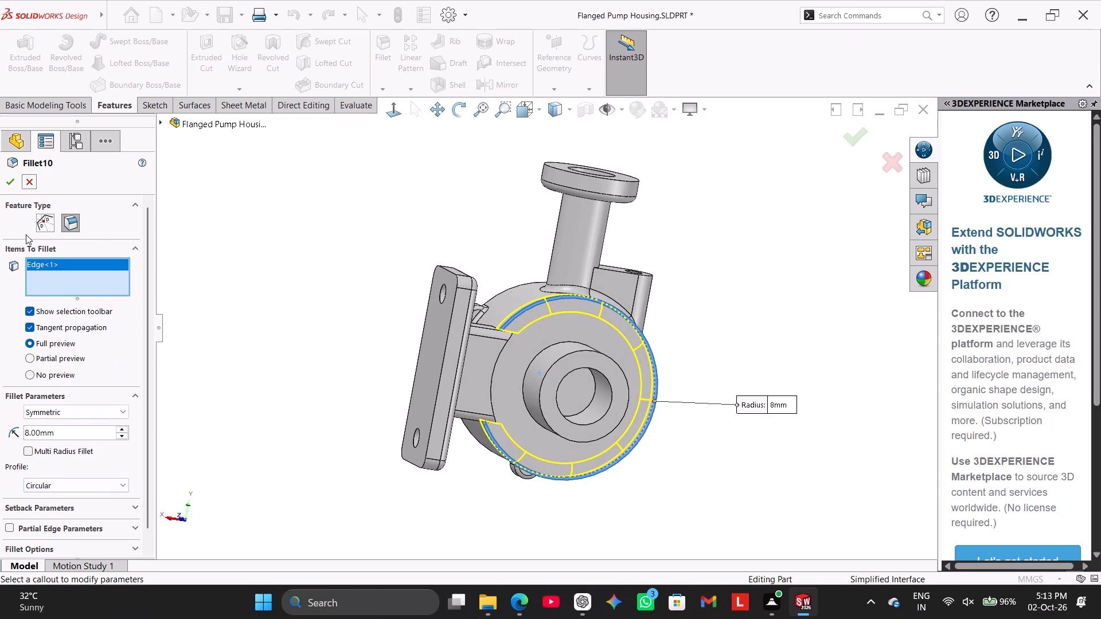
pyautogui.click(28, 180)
# Delete Fillet10 from the rear outer edge of the round housing body.
pyautogui.moveTo(147, 354); pyautogui.dragTo(154, 390)
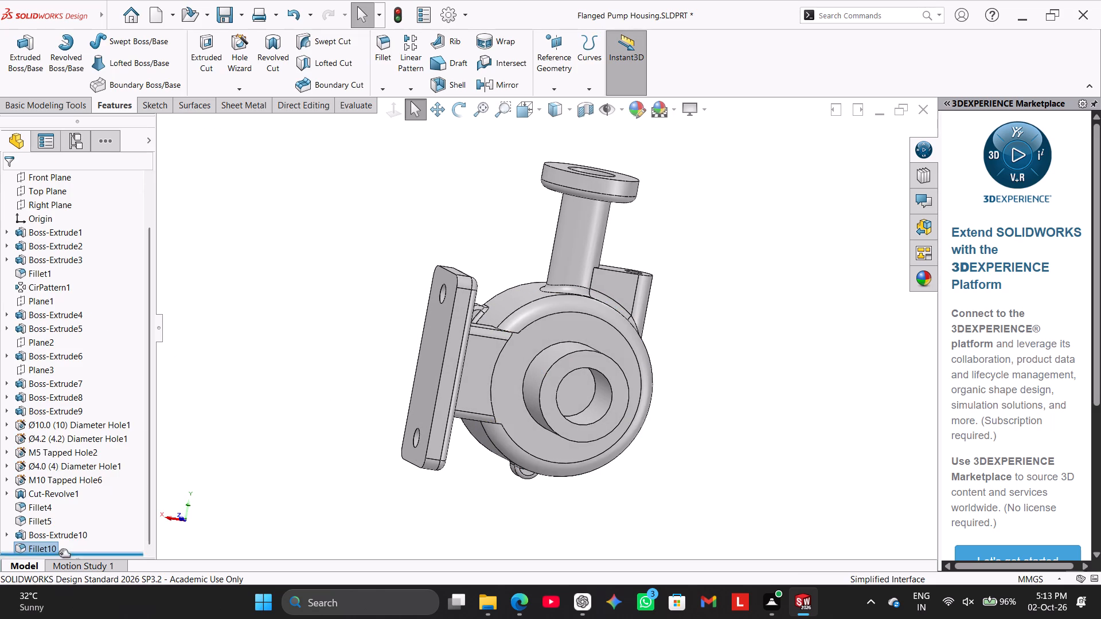
pyautogui.rightClick(50, 546)
pyautogui.click(120, 428)
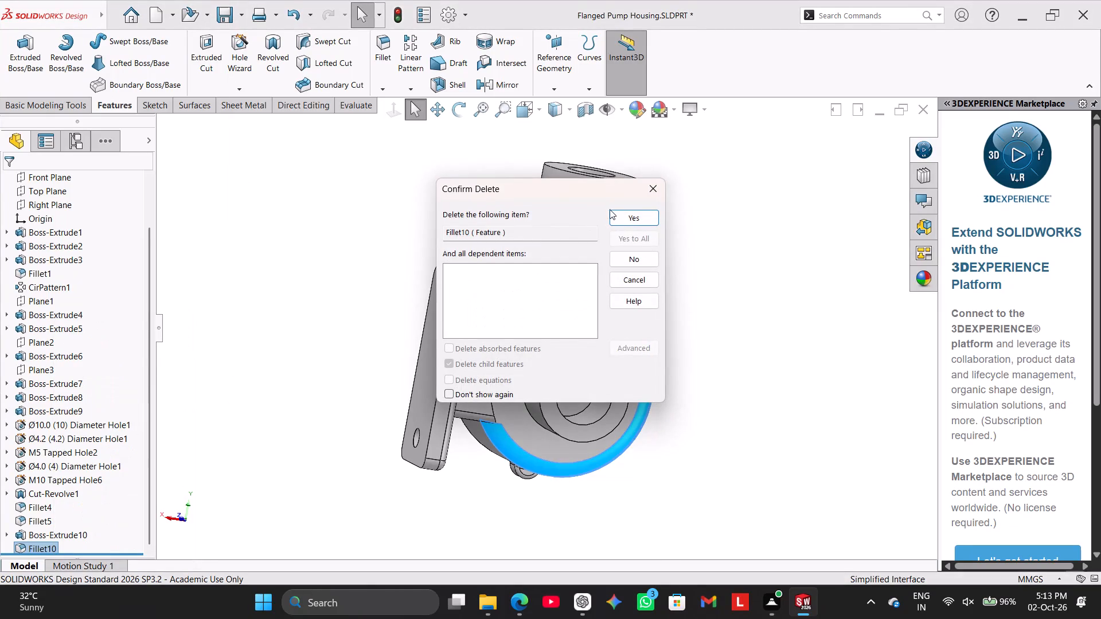
pyautogui.click(618, 213)
# Roll the feature history back to directly after Boss-Extrude1, leaving only the base ring active.
pyautogui.moveTo(153, 472); pyautogui.dragTo(153, 543)
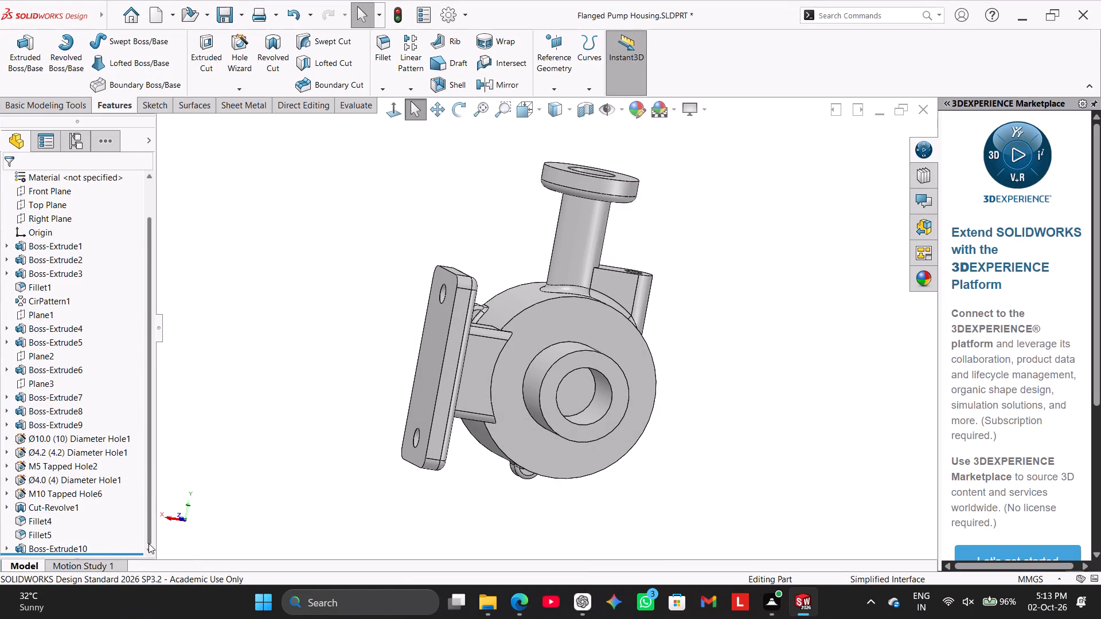
pyautogui.moveTo(147, 520); pyautogui.dragTo(149, 554)
pyautogui.moveTo(149, 554); pyautogui.dragTo(149, 557)
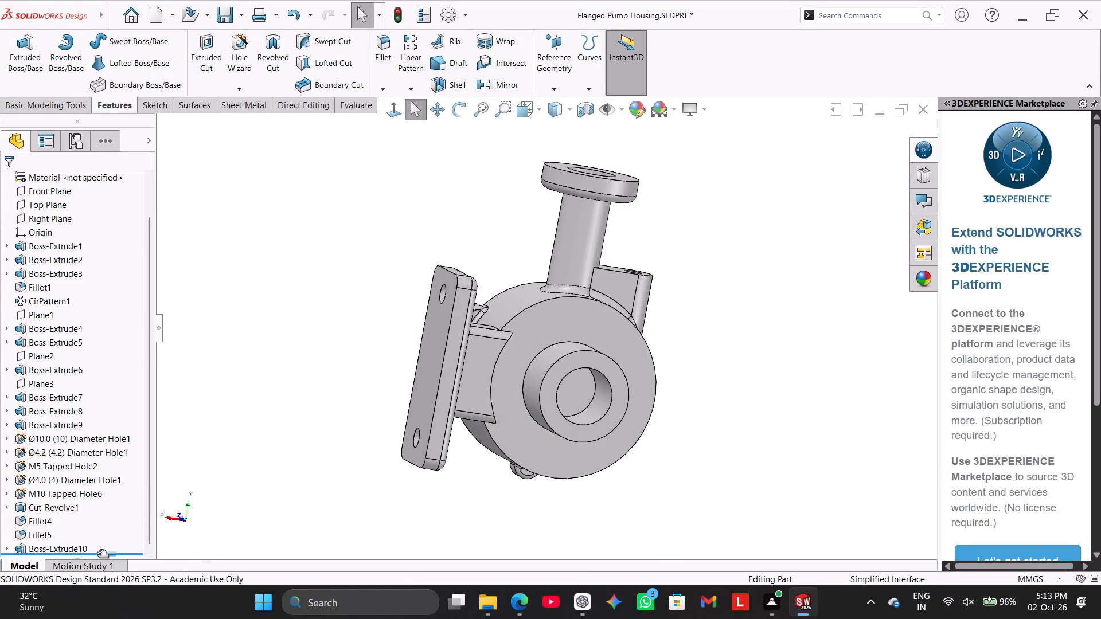
pyautogui.moveTo(98, 554); pyautogui.dragTo(115, 254)
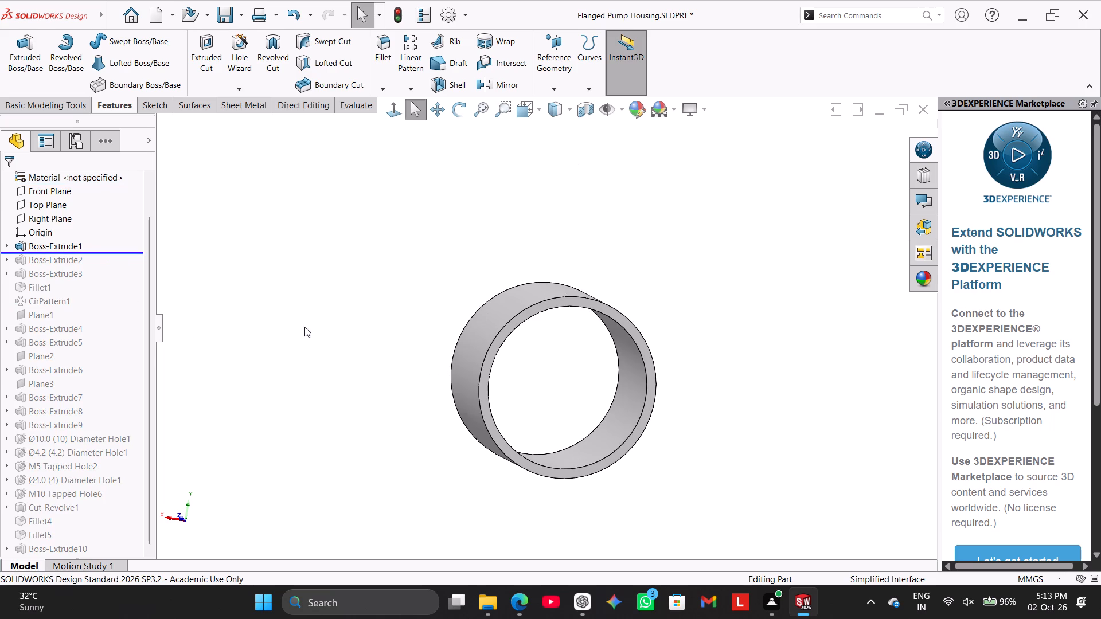
# Fillet the rear outer circular edge of the base ring with an 8 mm symmetric radius.
pyautogui.moveTo(459, 175); pyautogui.dragTo(405, 193, button='middle')
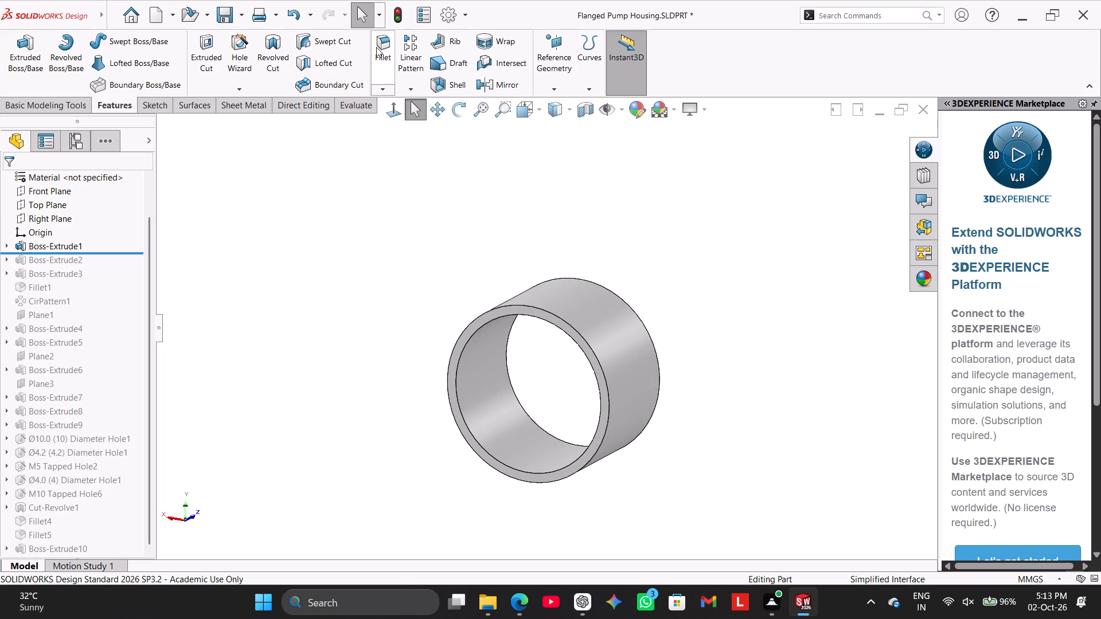
pyautogui.click(376, 47)
pyautogui.click(534, 306)
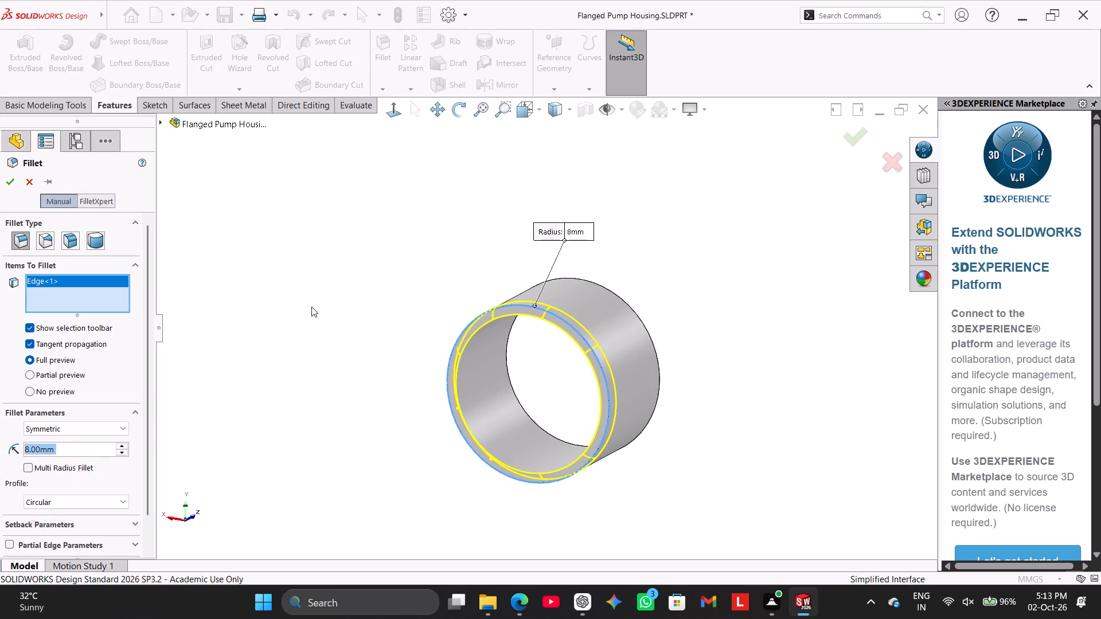
pyautogui.click(12, 182)
pyautogui.click(251, 257)
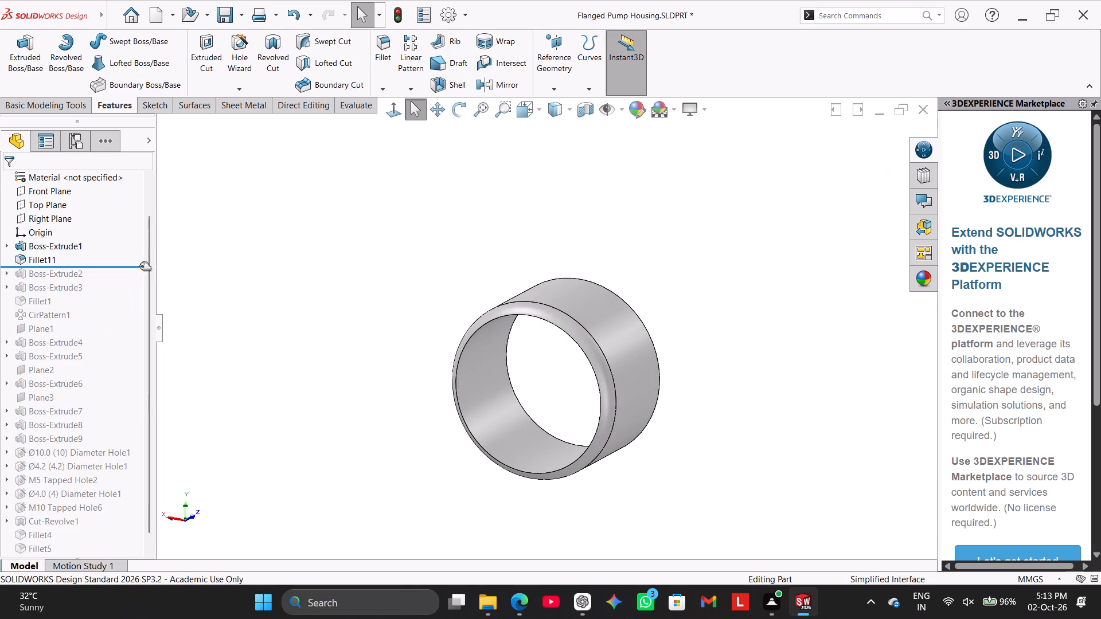
# Roll the feature history forward past Boss-Extrude10 to restore the full housing and check its rear side.
pyautogui.moveTo(119, 265); pyautogui.dragTo(114, 598)
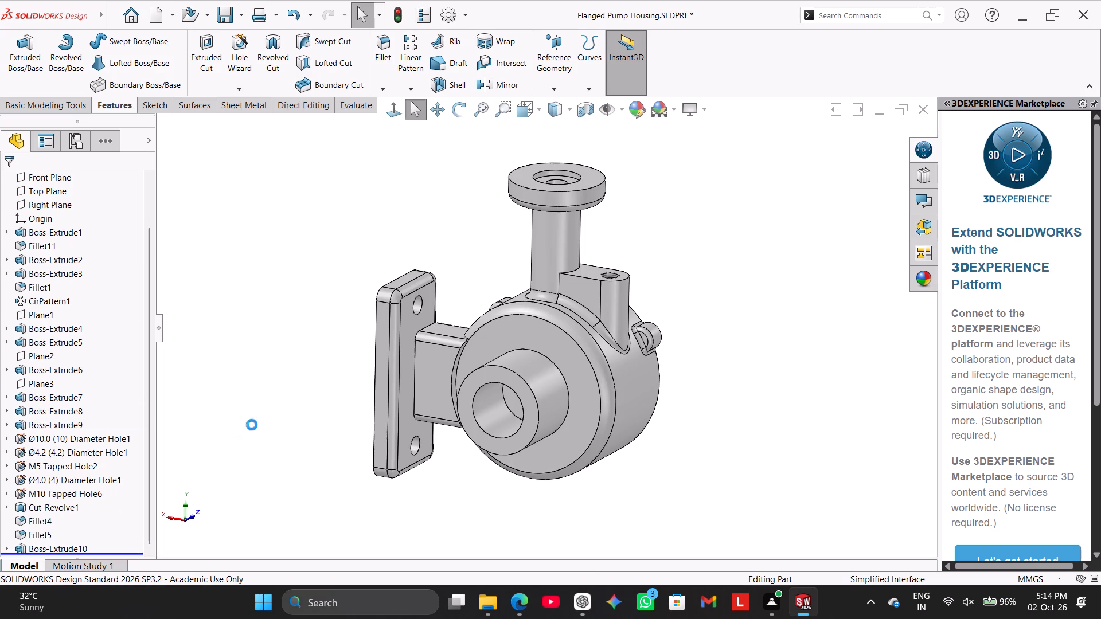
pyautogui.moveTo(267, 418); pyautogui.dragTo(295, 366, button='middle')
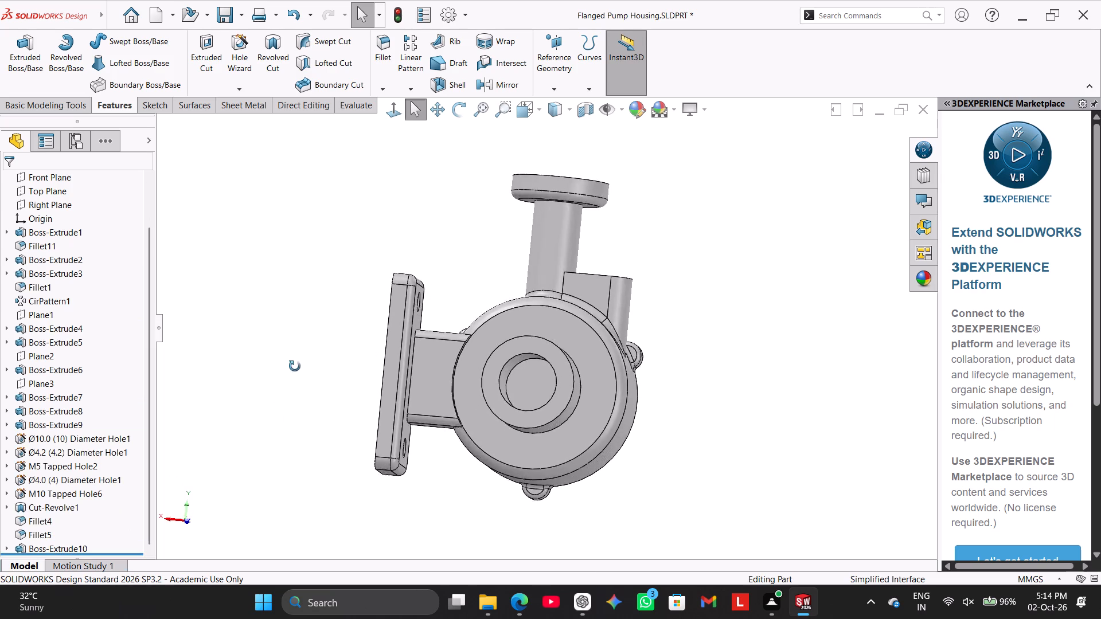
pyautogui.moveTo(295, 366); pyautogui.dragTo(273, 383, button='middle')
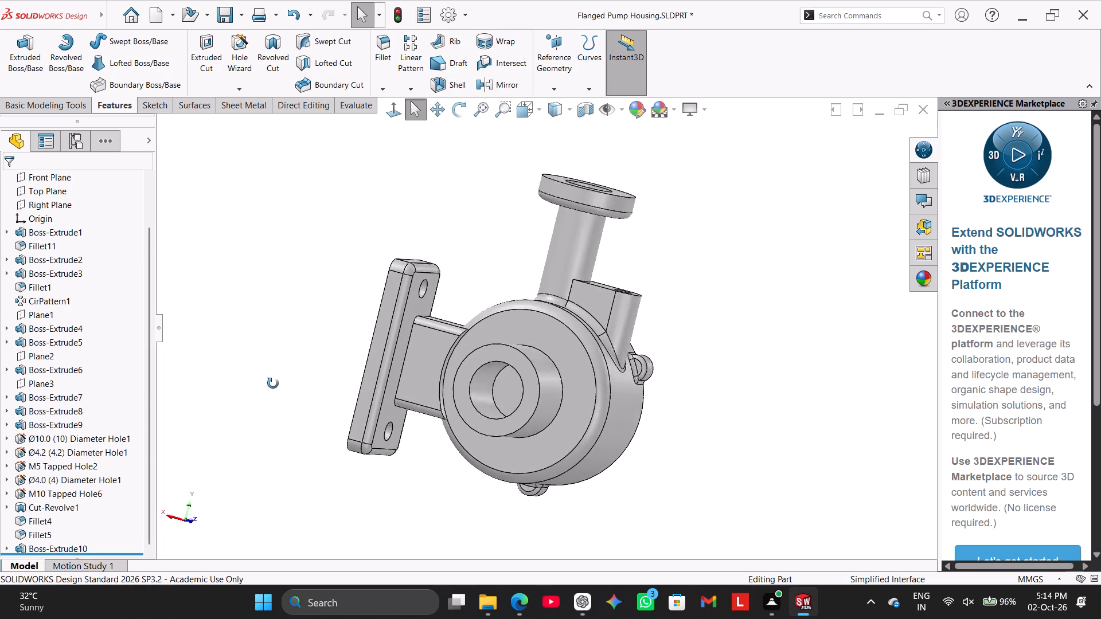
pyautogui.moveTo(273, 383); pyautogui.dragTo(261, 449, button='middle')
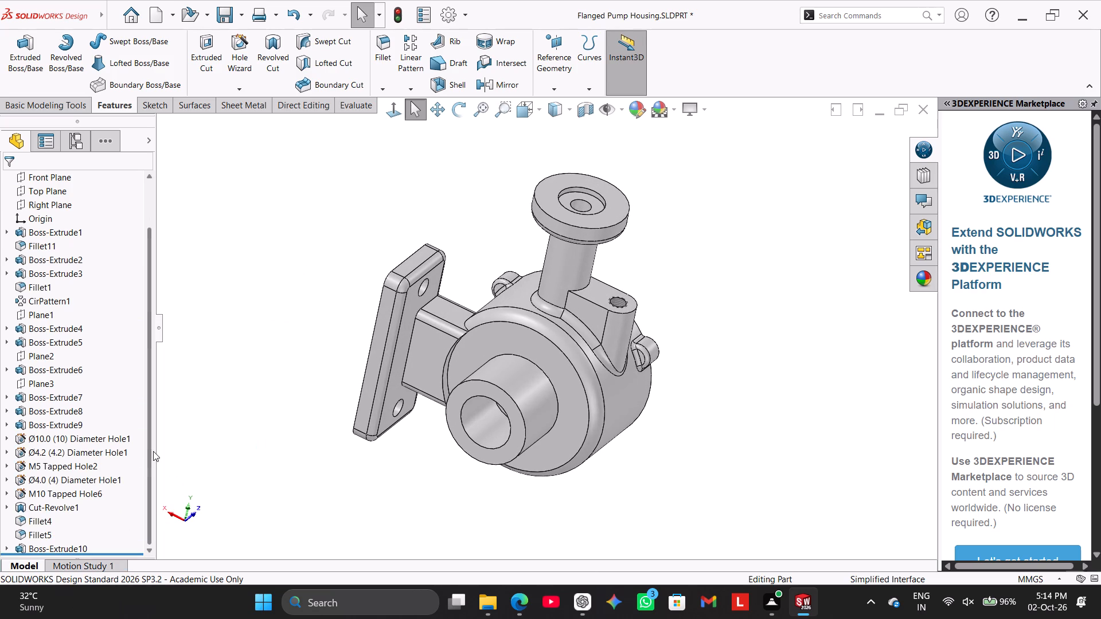
pyautogui.moveTo(153, 451); pyautogui.dragTo(151, 503)
# Section the housing along the Right Plane at 0 mm offset and view the cut face straight on.
pyautogui.scroll(1, 311, 322)
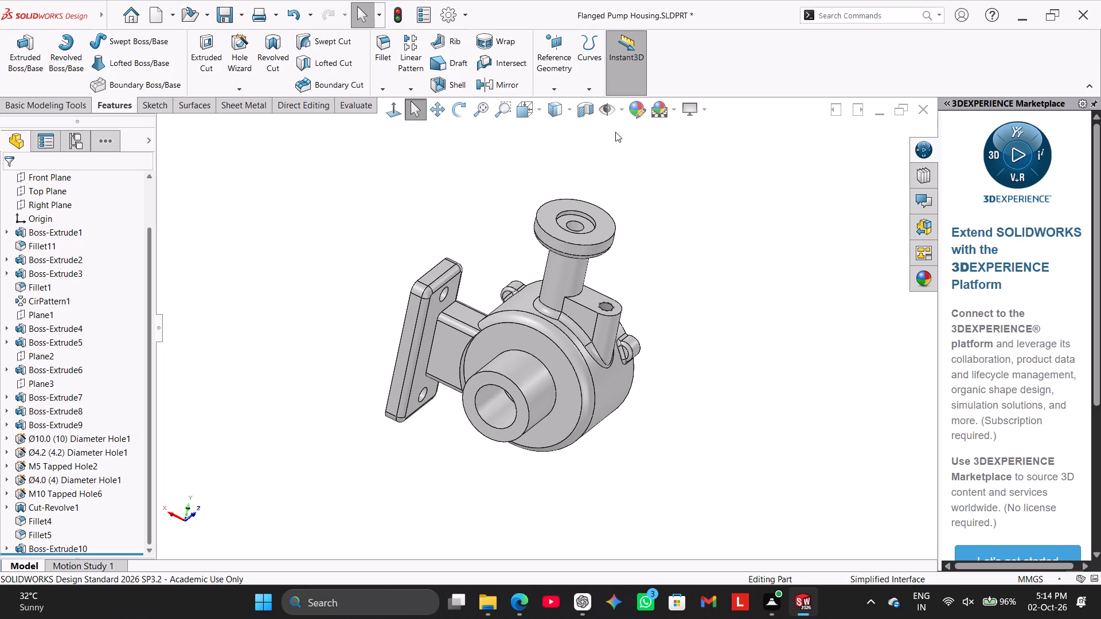
pyautogui.click(585, 114)
pyautogui.moveTo(389, 226); pyautogui.dragTo(331, 179, button='middle')
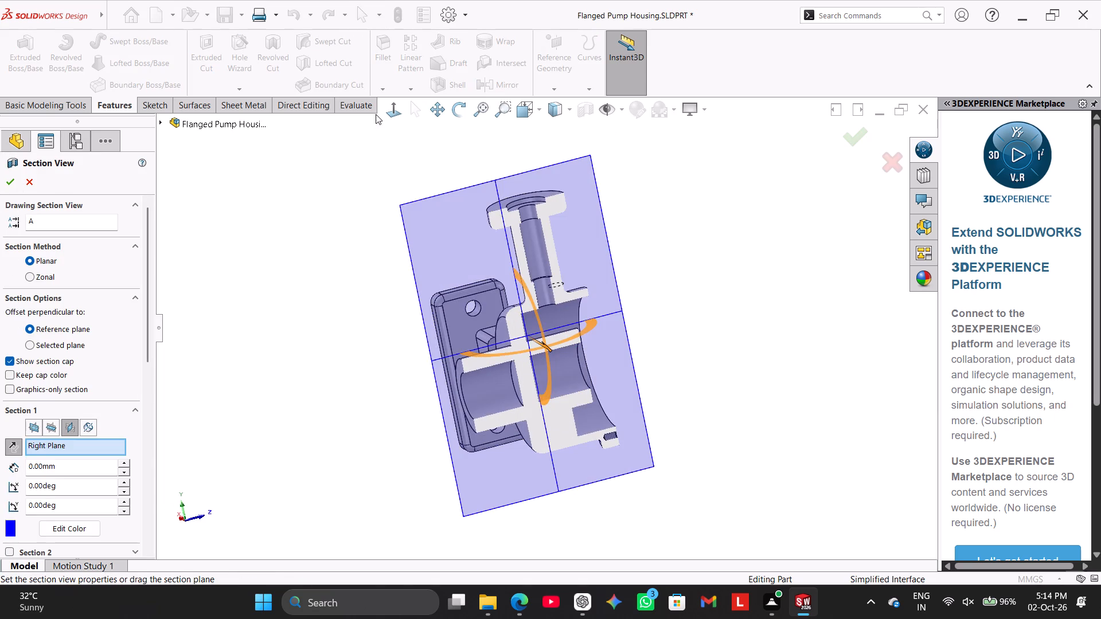
pyautogui.click(388, 111)
pyautogui.click(389, 110)
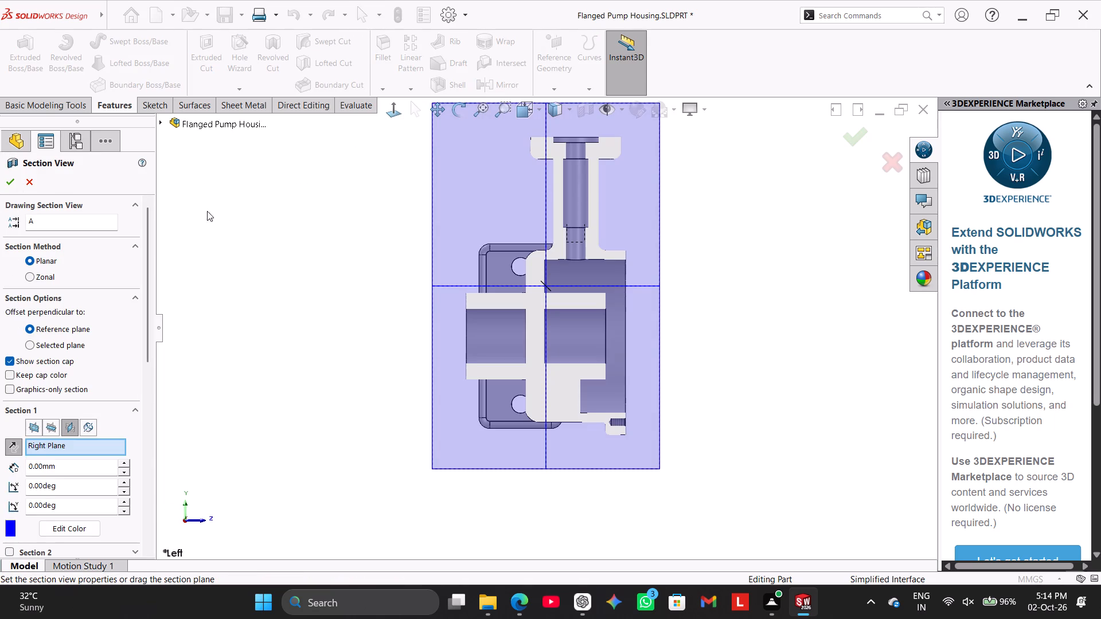
pyautogui.click(9, 183)
pyautogui.click(211, 221)
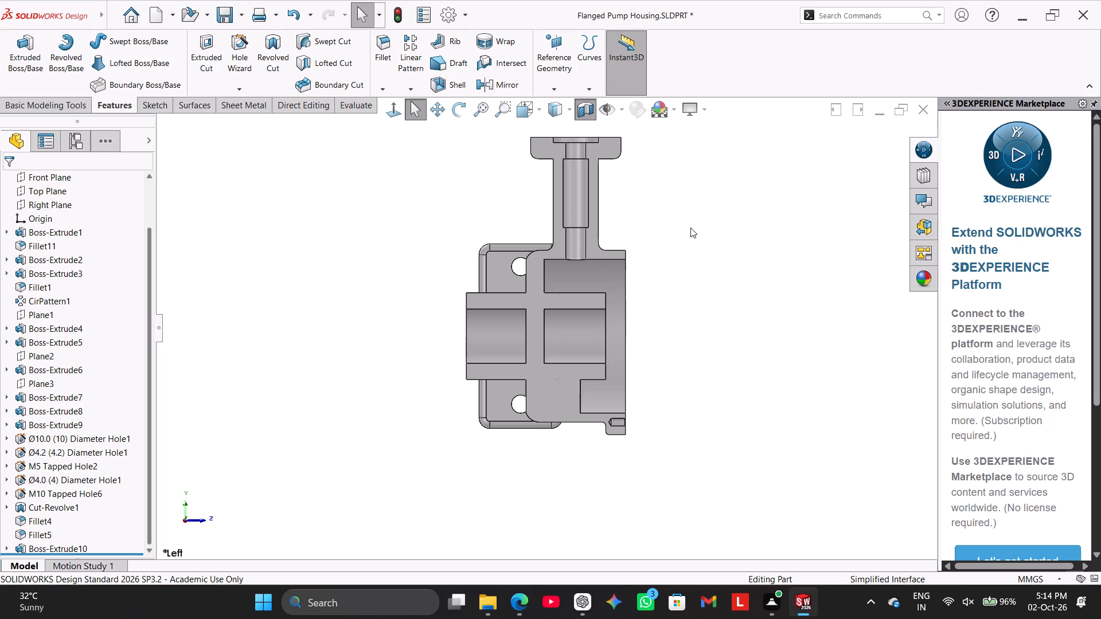
# Edit Boss-Extrude10 to start at a 50 mm offset with a 5 mm blind depth.
pyautogui.scroll(-2, 690, 228)
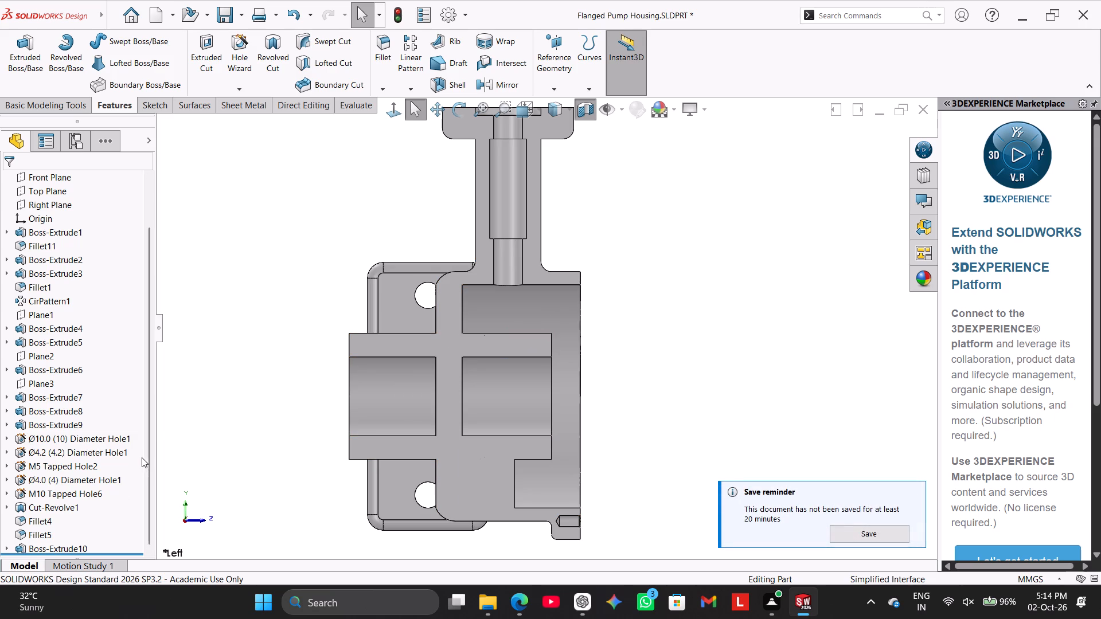
pyautogui.moveTo(148, 450); pyautogui.dragTo(158, 530)
pyautogui.rightClick(65, 548)
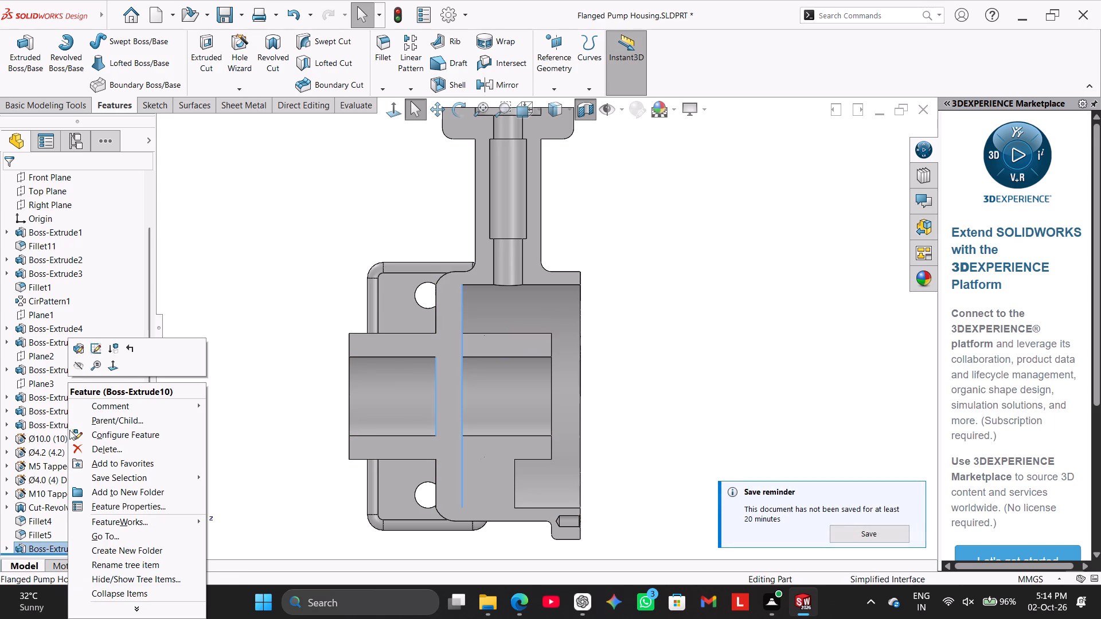
pyautogui.click(76, 343)
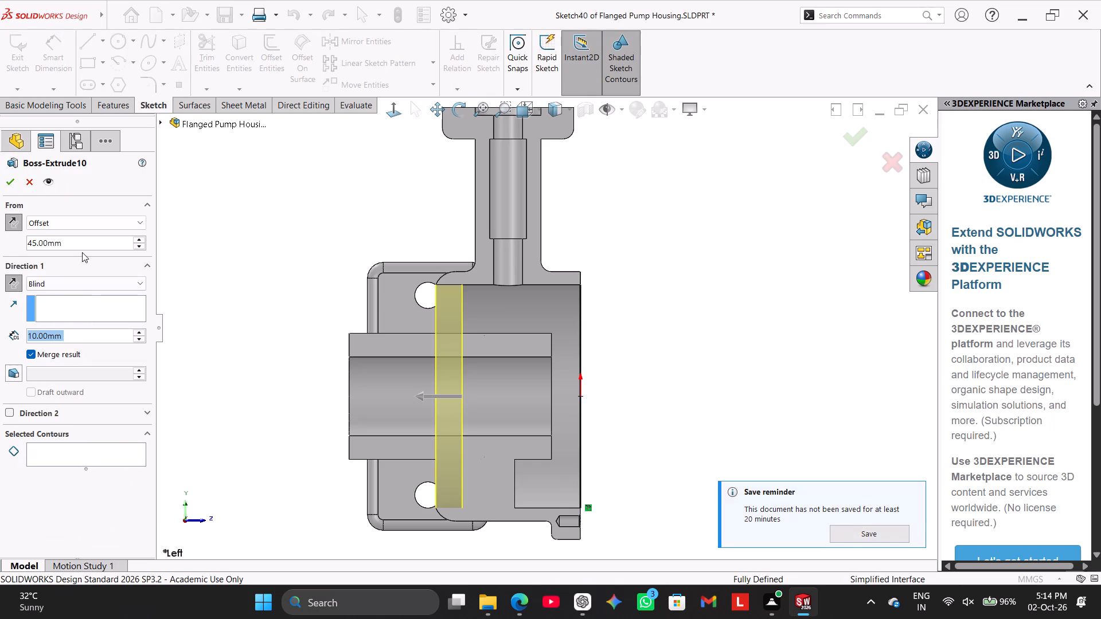
pyautogui.doubleClick(82, 241)
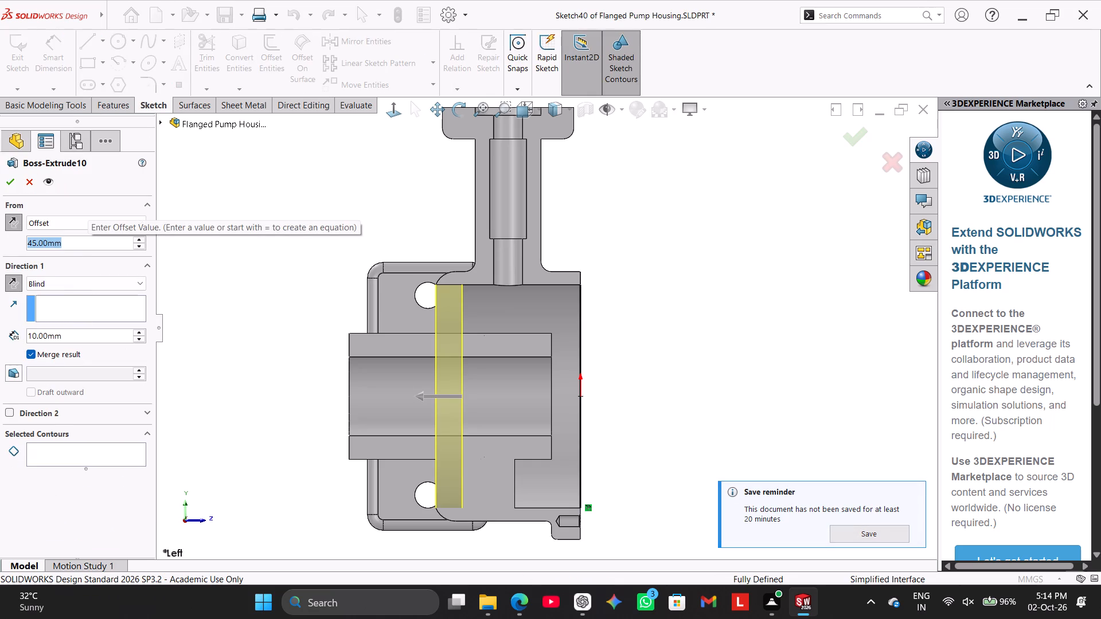
pyautogui.write('50')
pyautogui.press('Return')
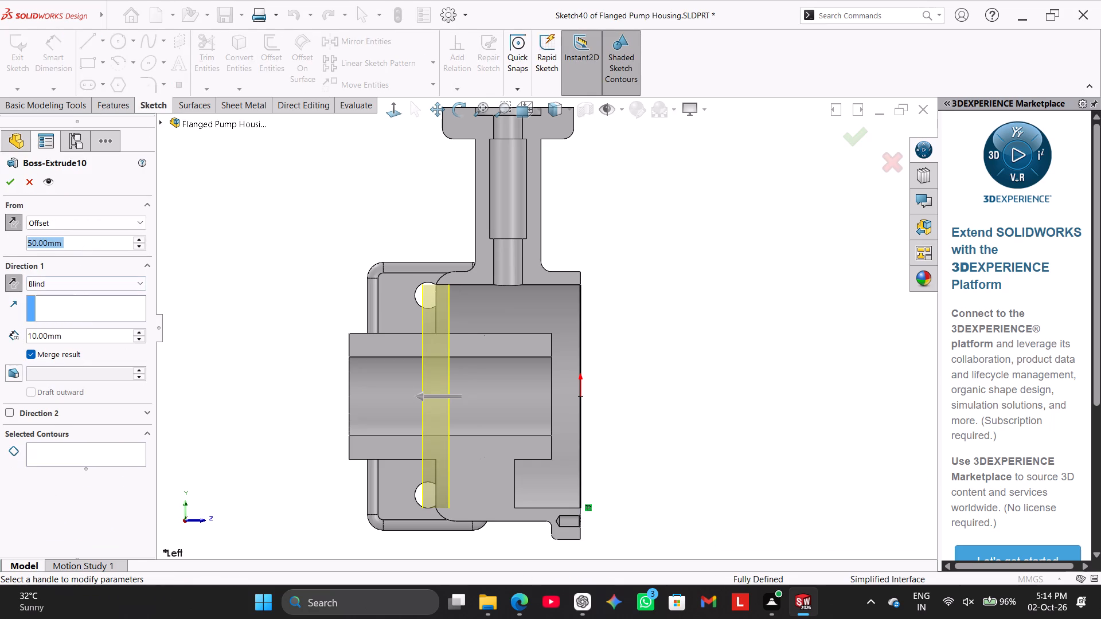
pyautogui.doubleClick(81, 338)
pyautogui.press('5')
pyautogui.press('Return')
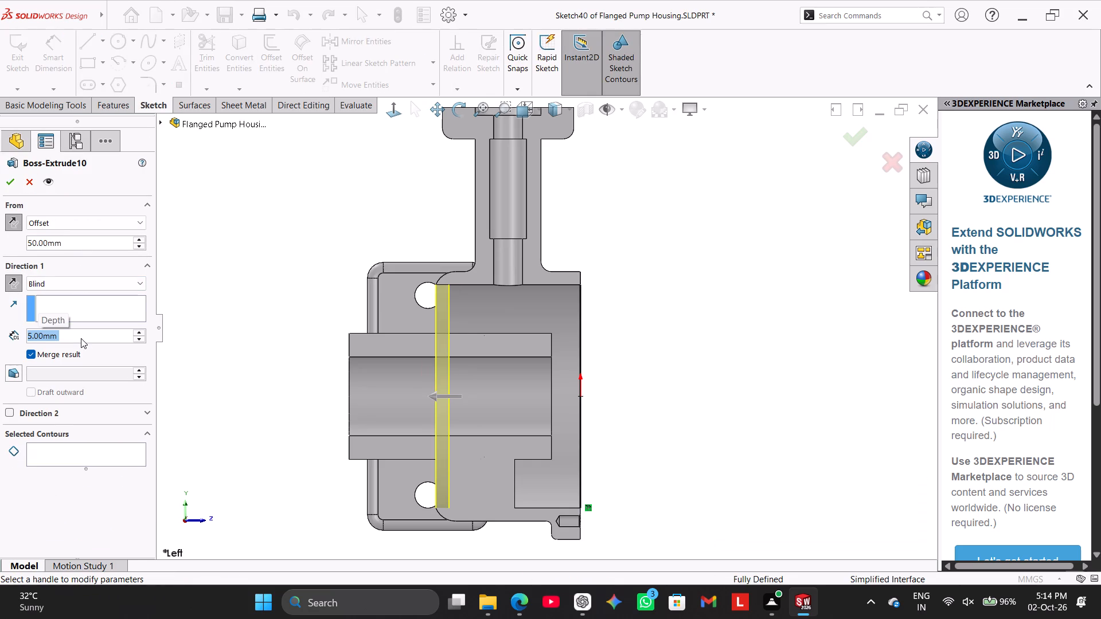
pyautogui.click(7, 183)
pyautogui.click(212, 308)
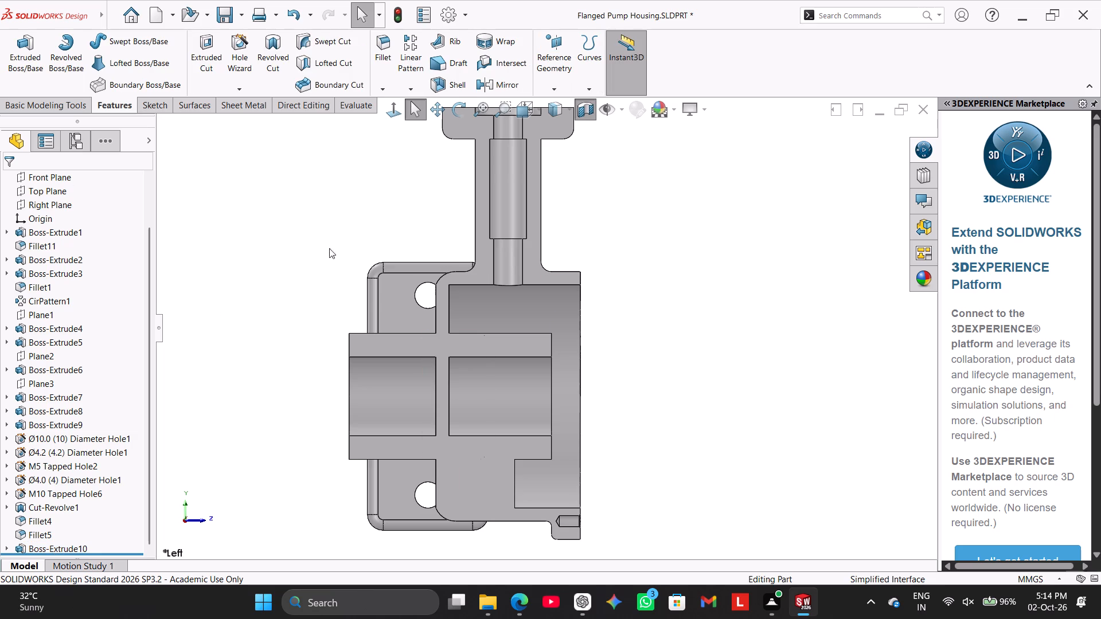
# Remove the thin wall blocking the central bore by deleting and patching its two circular end faces with Delete Face.
pyautogui.moveTo(256, 313); pyautogui.dragTo(327, 273, button='middle')
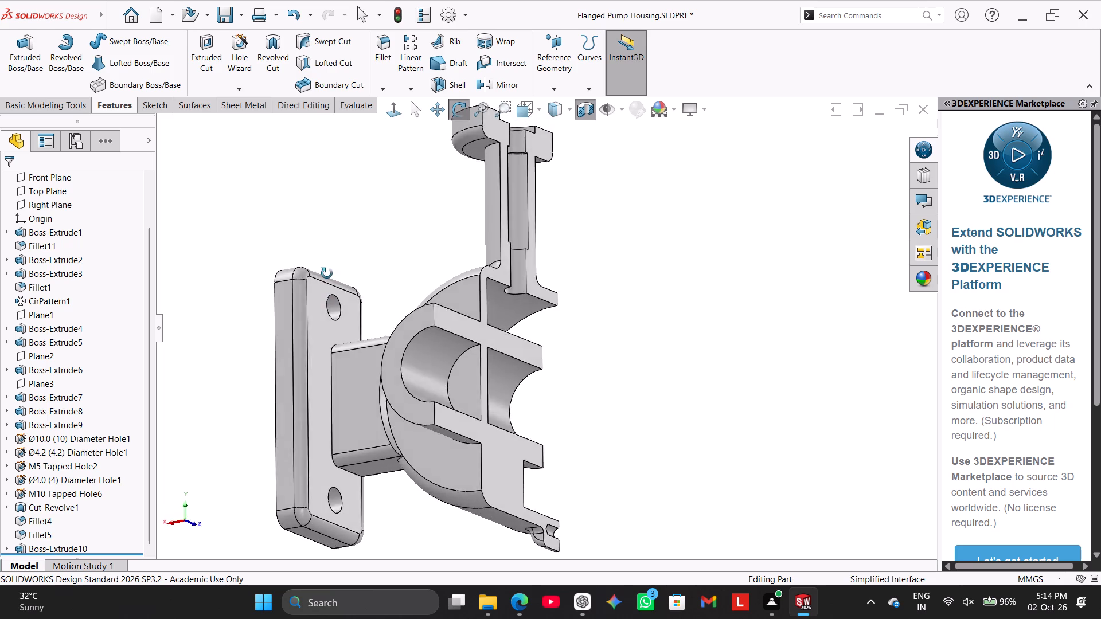
pyautogui.moveTo(327, 273); pyautogui.dragTo(306, 271, button='middle')
pyautogui.click(287, 113)
pyautogui.click(291, 108)
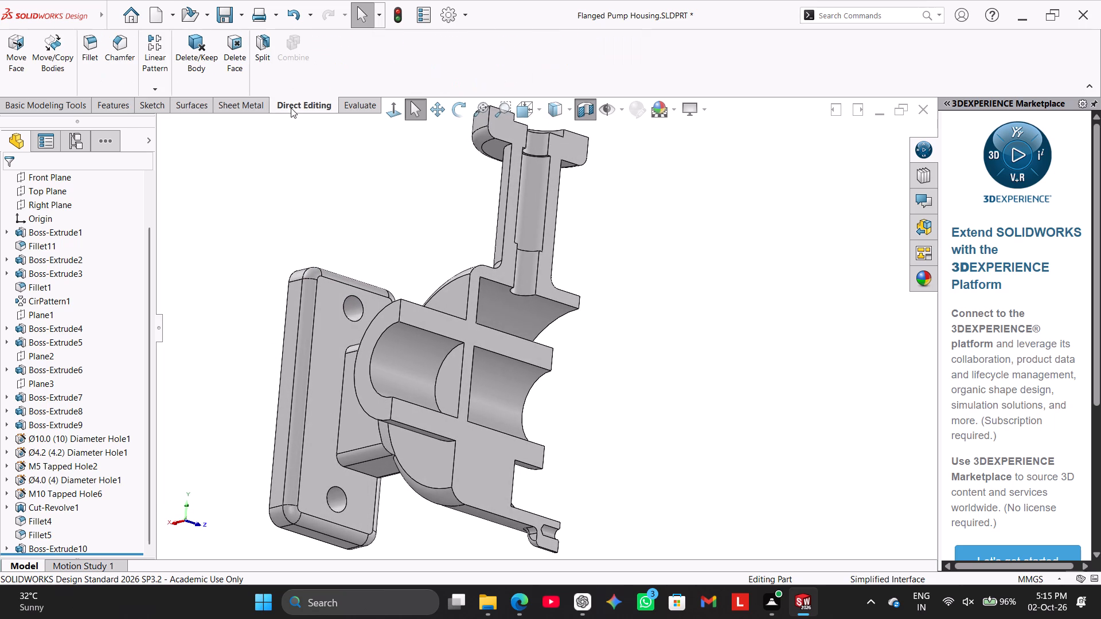
pyautogui.click(231, 61)
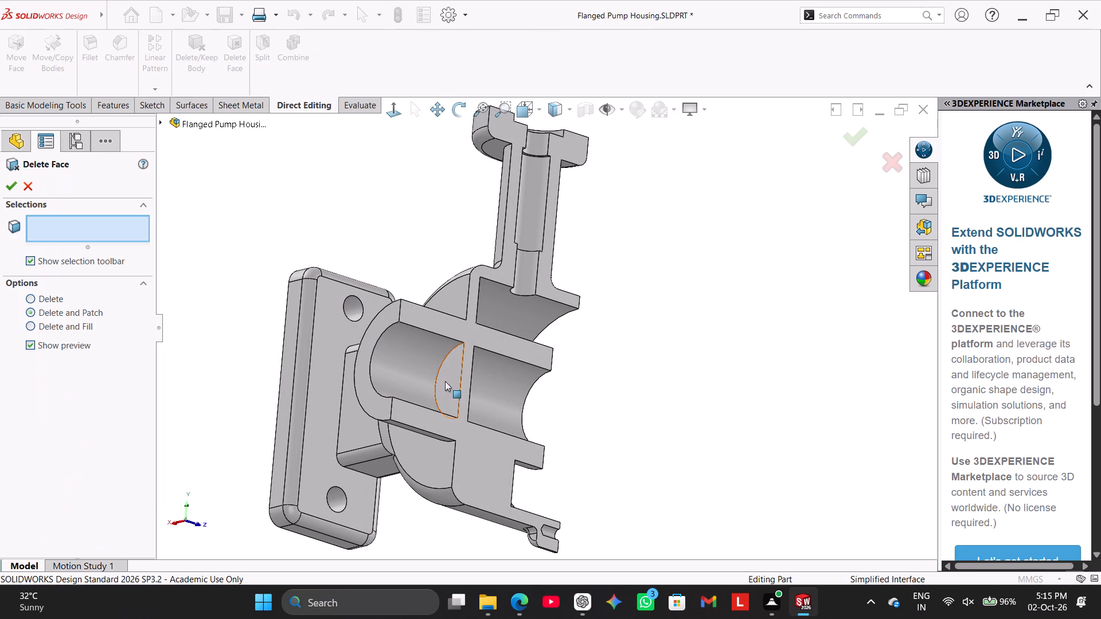
pyautogui.click(445, 381)
pyautogui.moveTo(594, 398); pyautogui.dragTo(493, 399, button='middle')
pyautogui.click(412, 393)
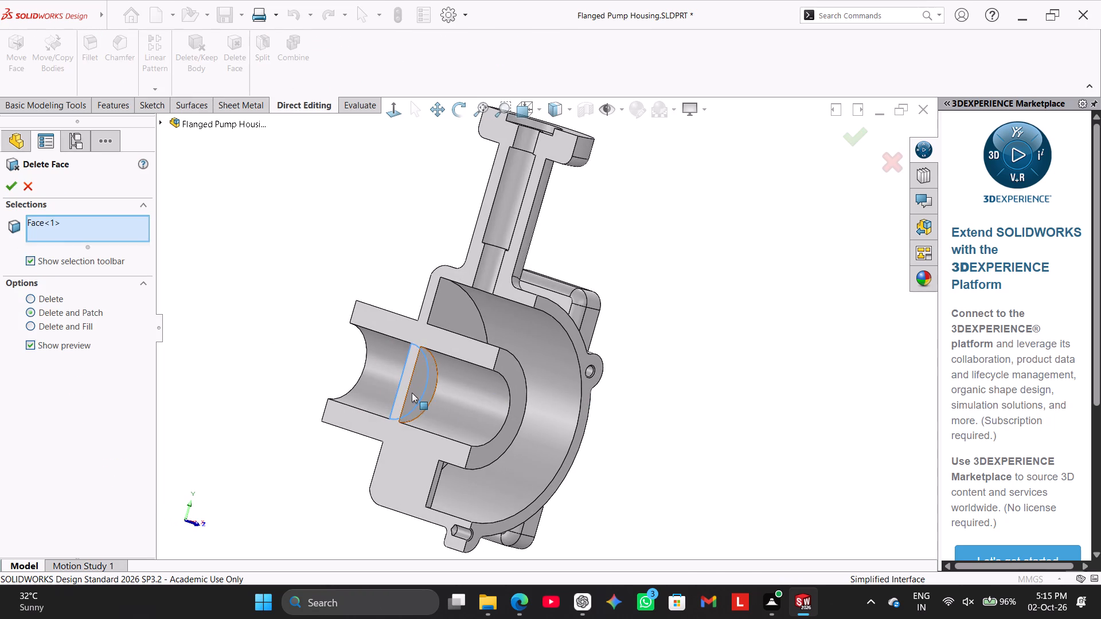
pyautogui.click(404, 381)
pyautogui.click(404, 385)
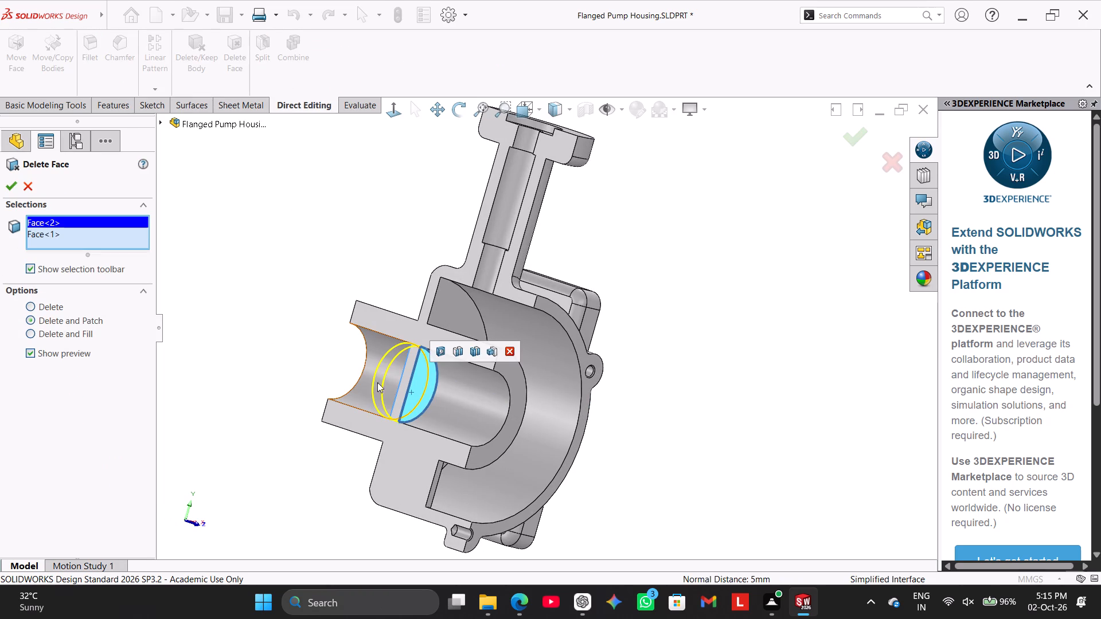
pyautogui.click(251, 369)
pyautogui.moveTo(283, 361); pyautogui.dragTo(349, 426, button='middle')
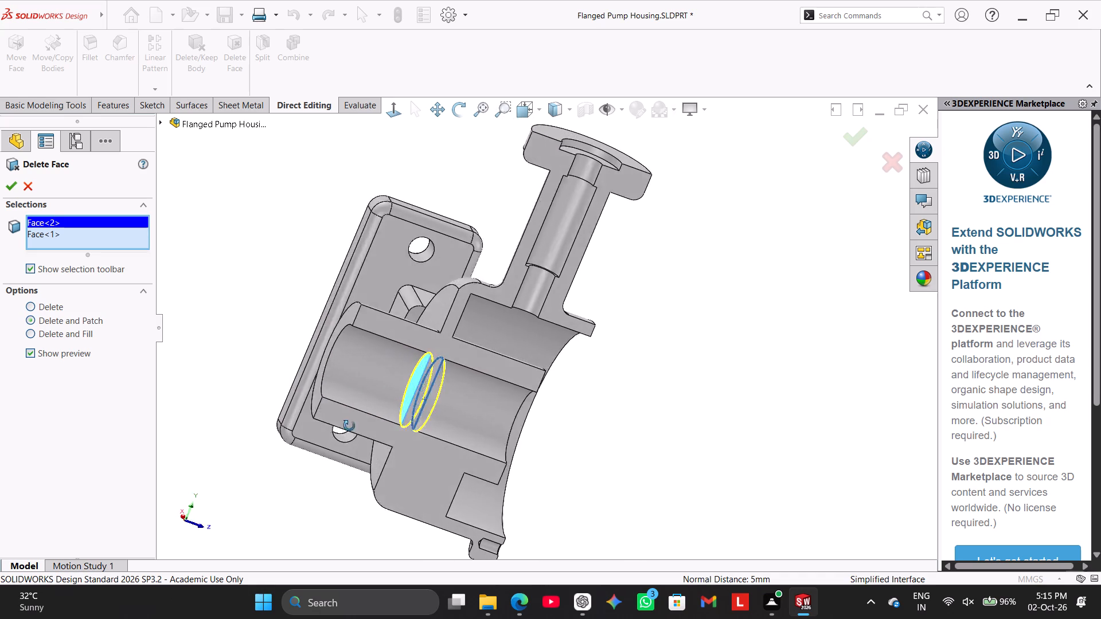
pyautogui.moveTo(349, 426); pyautogui.dragTo(378, 428, button='middle')
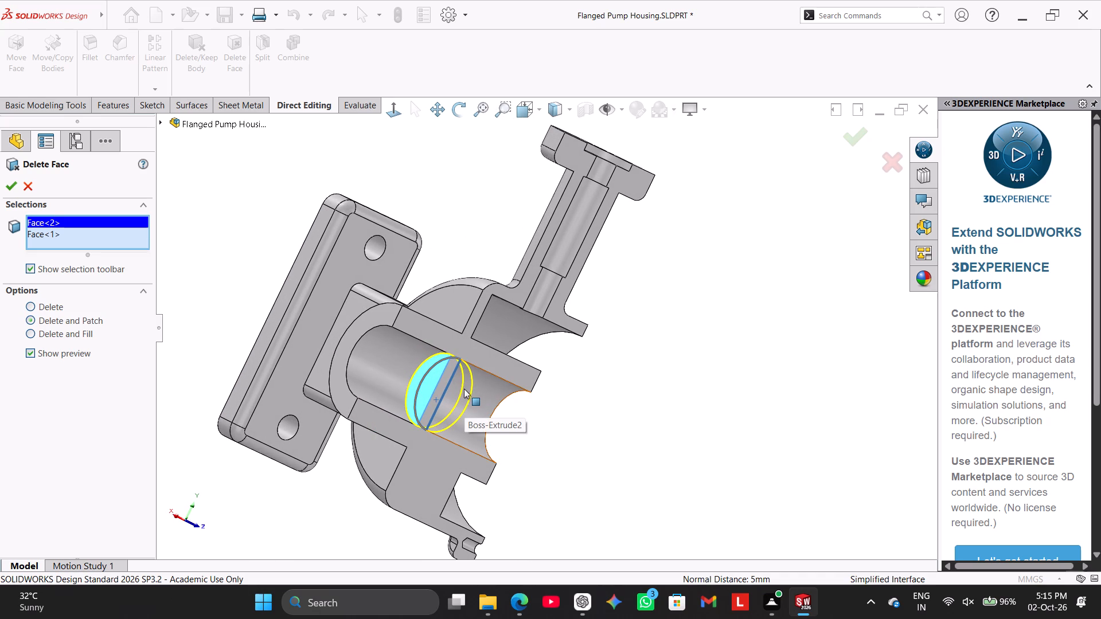
pyautogui.click(11, 190)
pyautogui.click(217, 263)
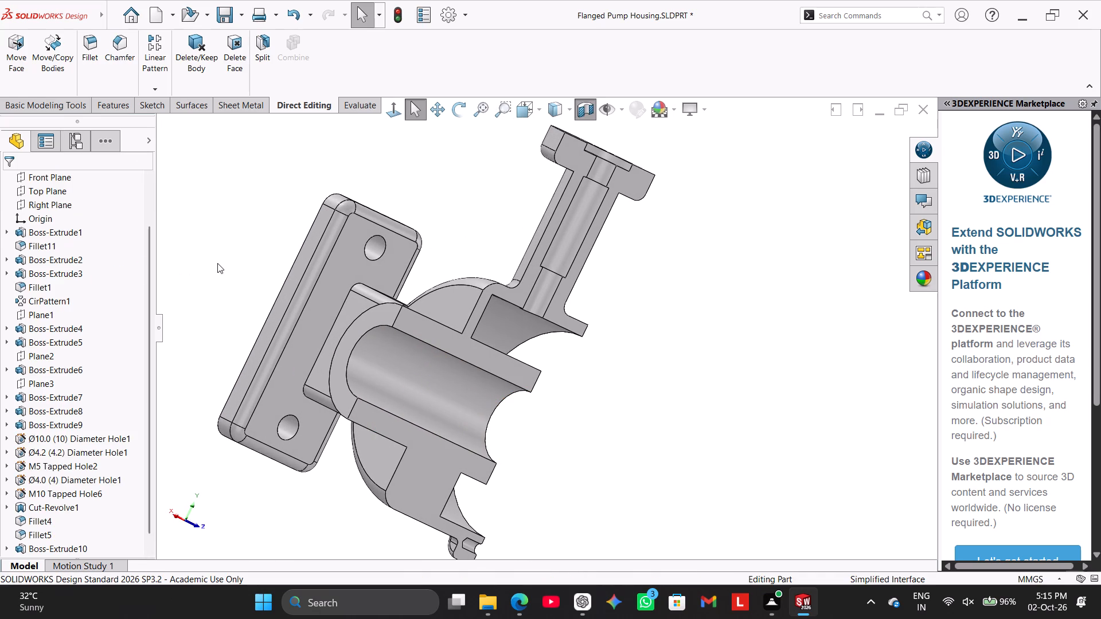
# Inspect the central bore in the section view straight on, and switch the section off in an isometric view.
pyautogui.scroll(3, 217, 263)
pyautogui.moveTo(252, 268); pyautogui.dragTo(231, 282, button='middle')
pyautogui.rightClick(231, 282)
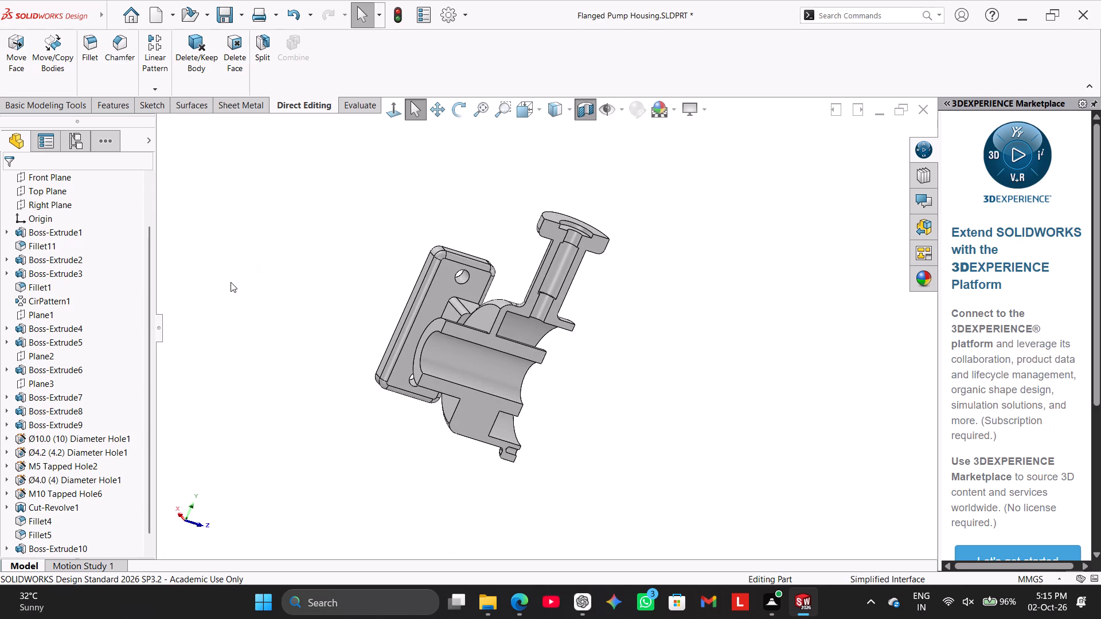
pyautogui.click(393, 118)
pyautogui.click(365, 194)
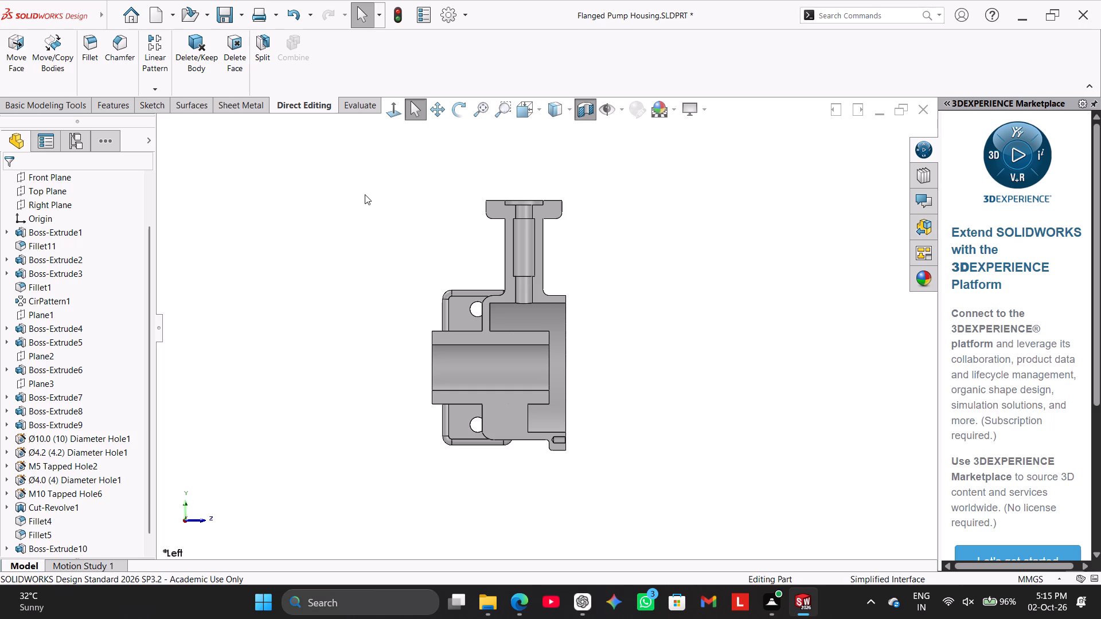
pyautogui.moveTo(400, 212); pyautogui.dragTo(446, 242, button='middle')
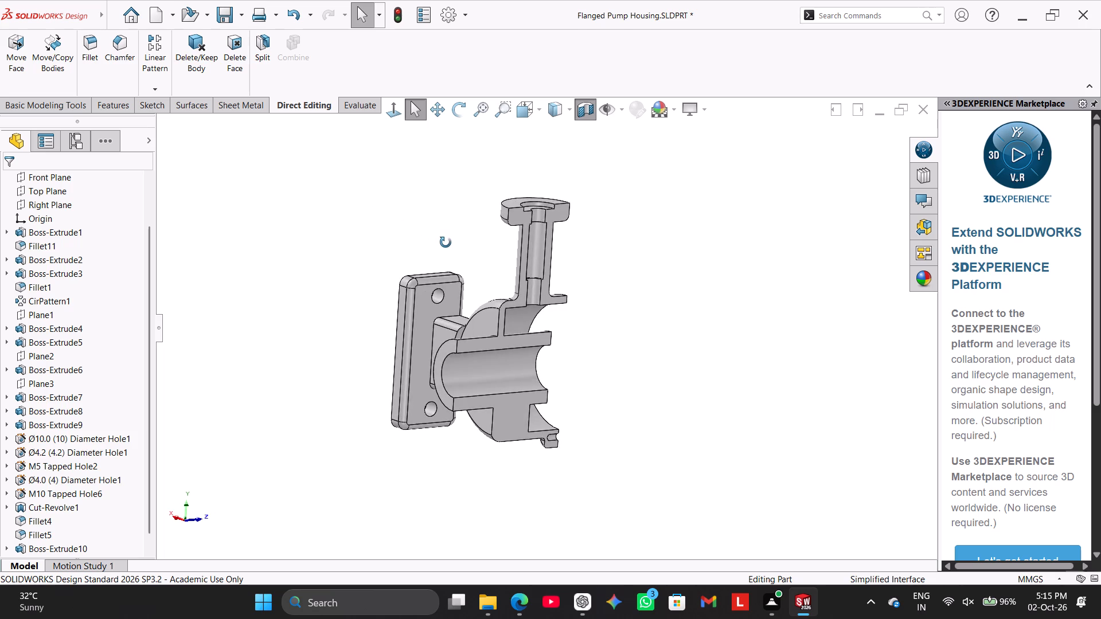
pyautogui.moveTo(446, 242); pyautogui.dragTo(429, 217, button='middle')
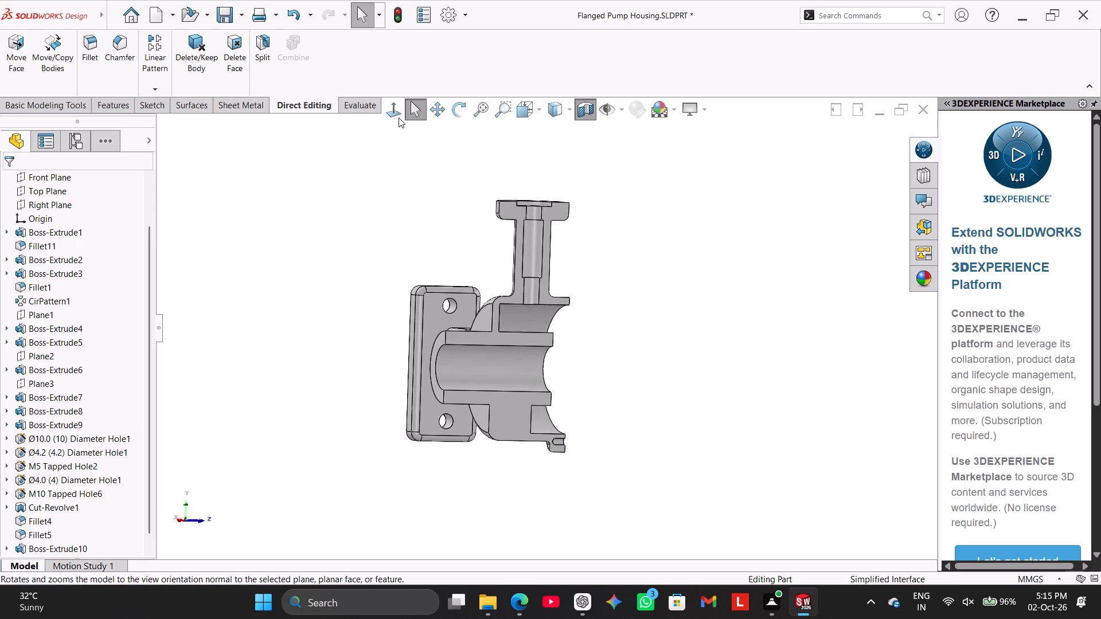
pyautogui.click(399, 115)
pyautogui.click(592, 109)
pyautogui.moveTo(396, 279); pyautogui.dragTo(555, 151, button='right')
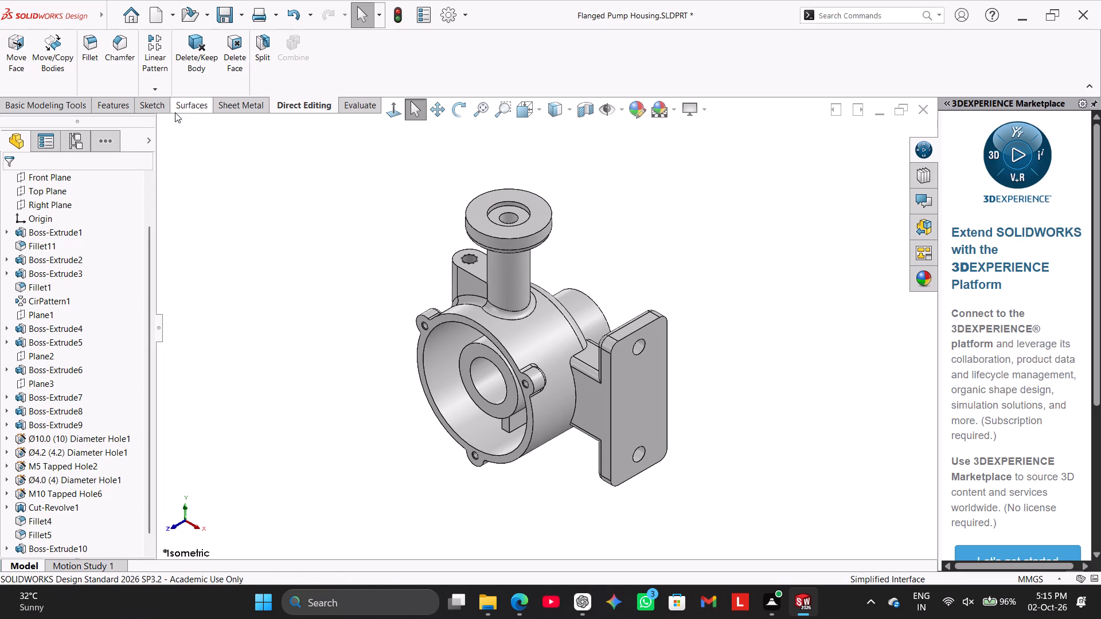
# Fillet the edge where the side mounting bracket meets the round housing body with a 2 mm symmetric radius.
pyautogui.click(130, 109)
pyautogui.click(380, 46)
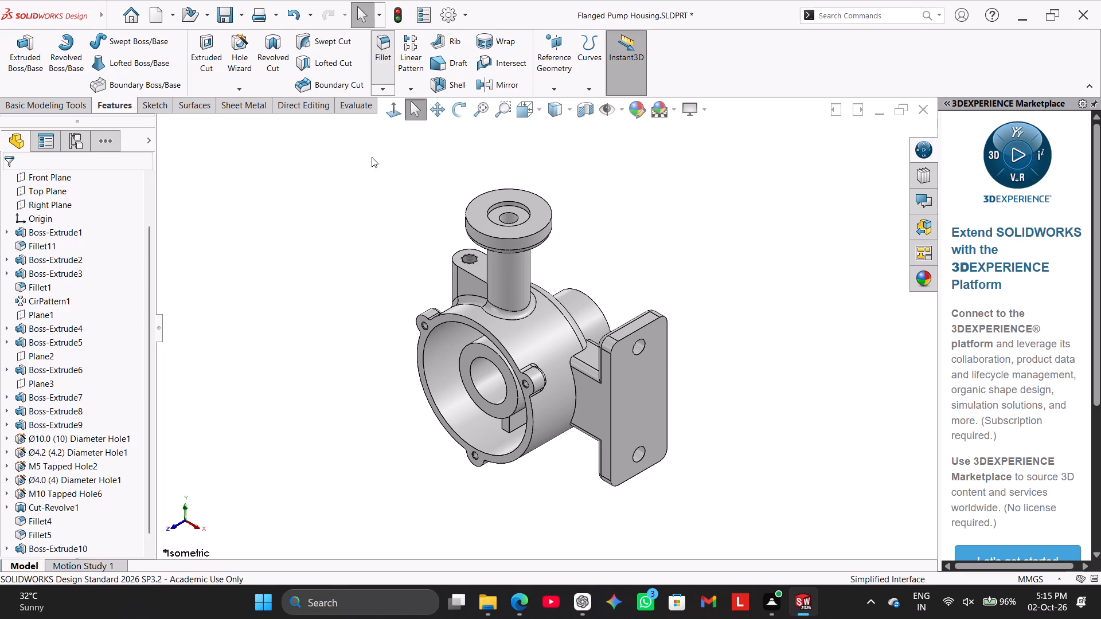
pyautogui.press('2')
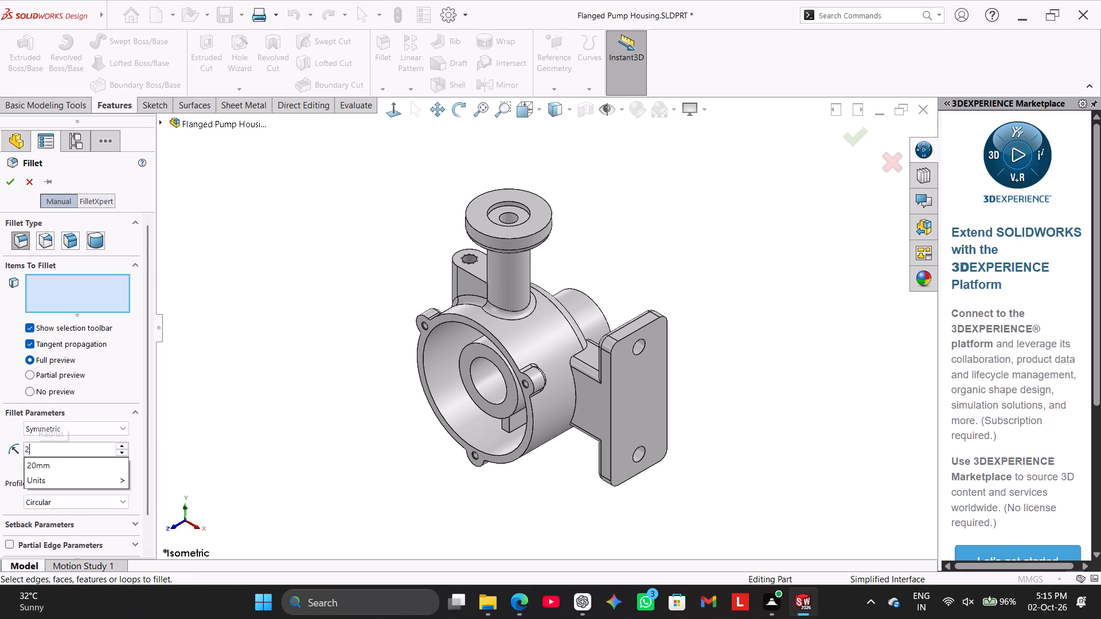
pyautogui.press('Return')
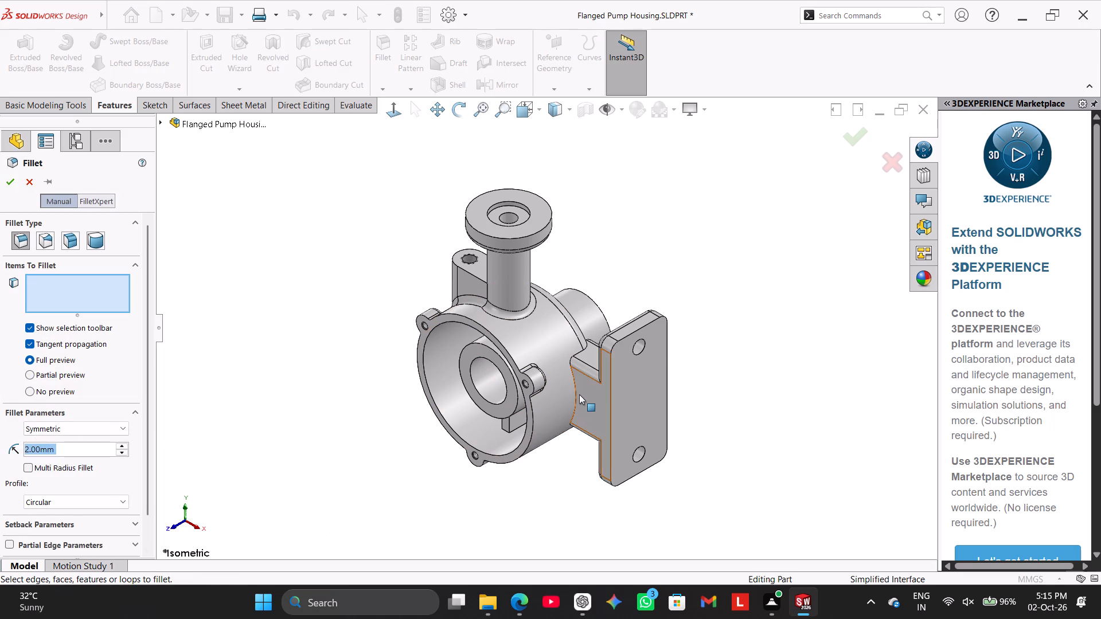
pyautogui.click(577, 393)
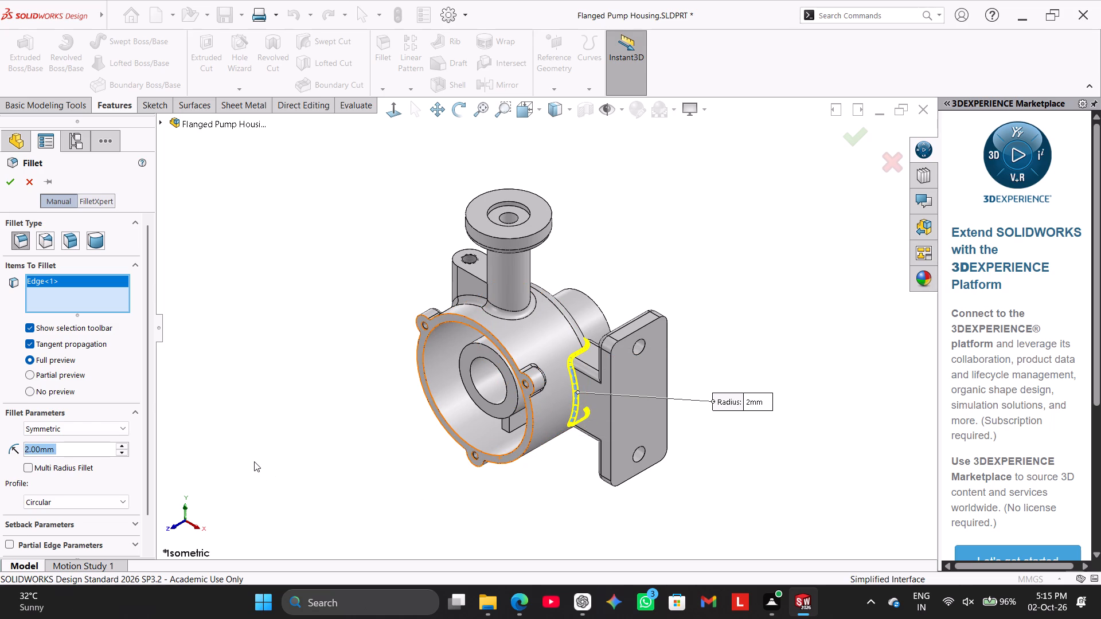
pyautogui.click(10, 183)
pyautogui.click(298, 334)
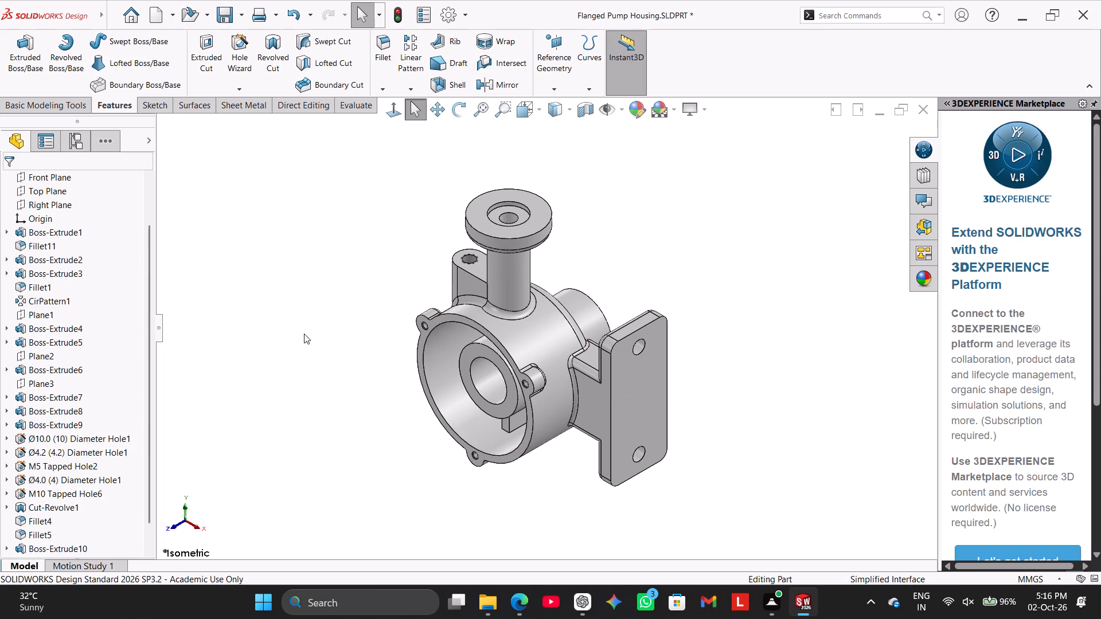
# Edit the bracket fillet to also include the top edge where the tapped boss meets the vertical neck.
pyautogui.moveTo(306, 334); pyautogui.dragTo(319, 343, button='middle')
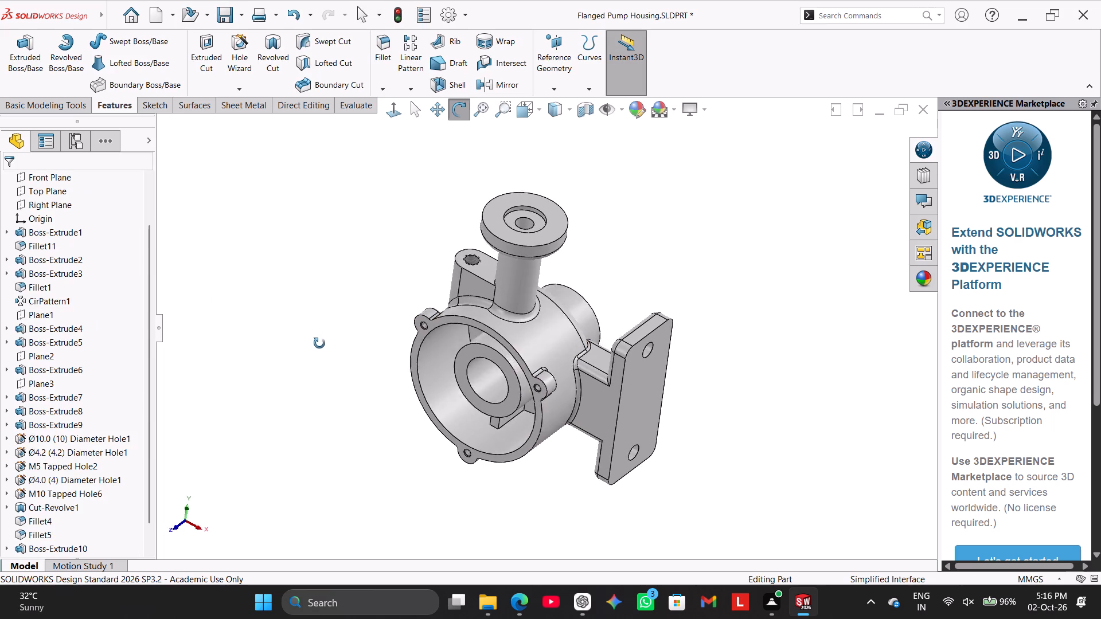
pyautogui.moveTo(319, 343); pyautogui.dragTo(276, 429, button='middle')
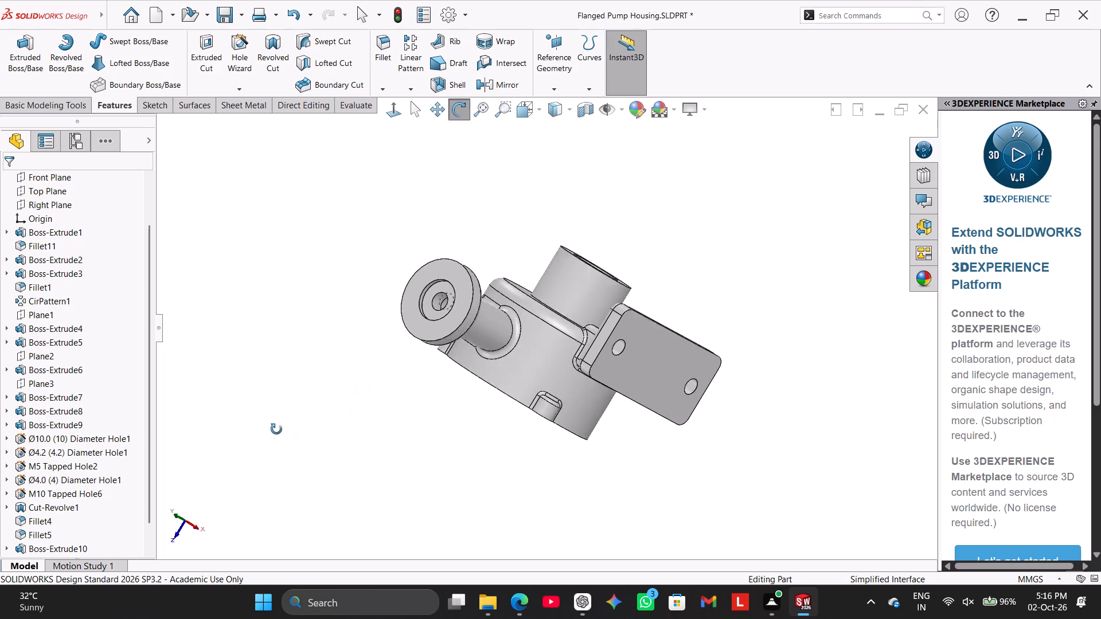
pyautogui.moveTo(276, 429); pyautogui.dragTo(337, 391, button='middle')
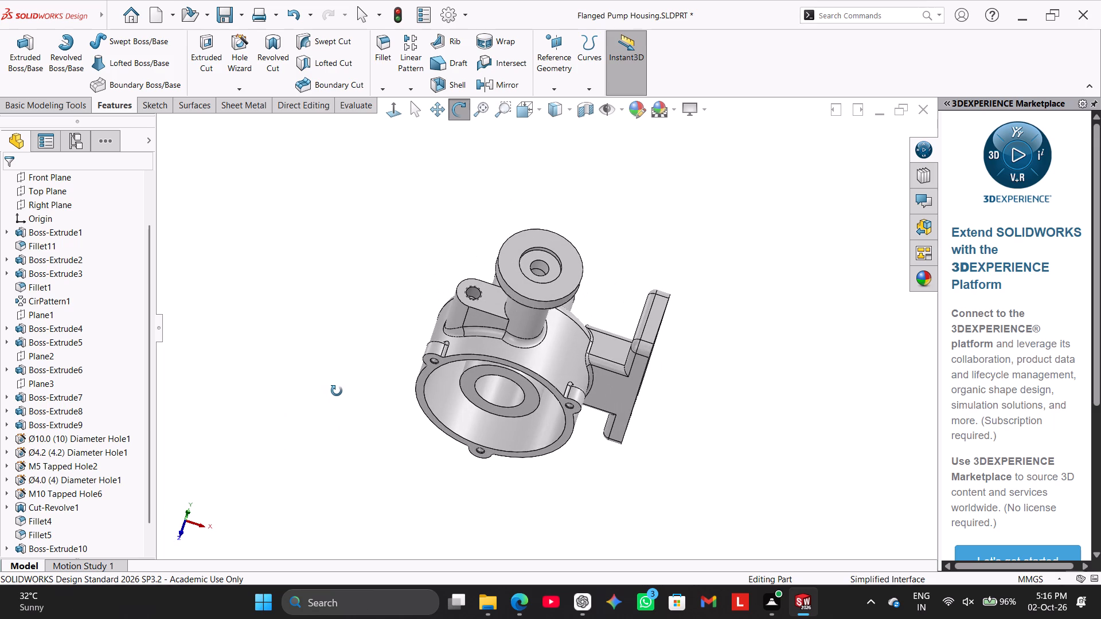
pyautogui.moveTo(337, 391); pyautogui.dragTo(348, 328, button='middle')
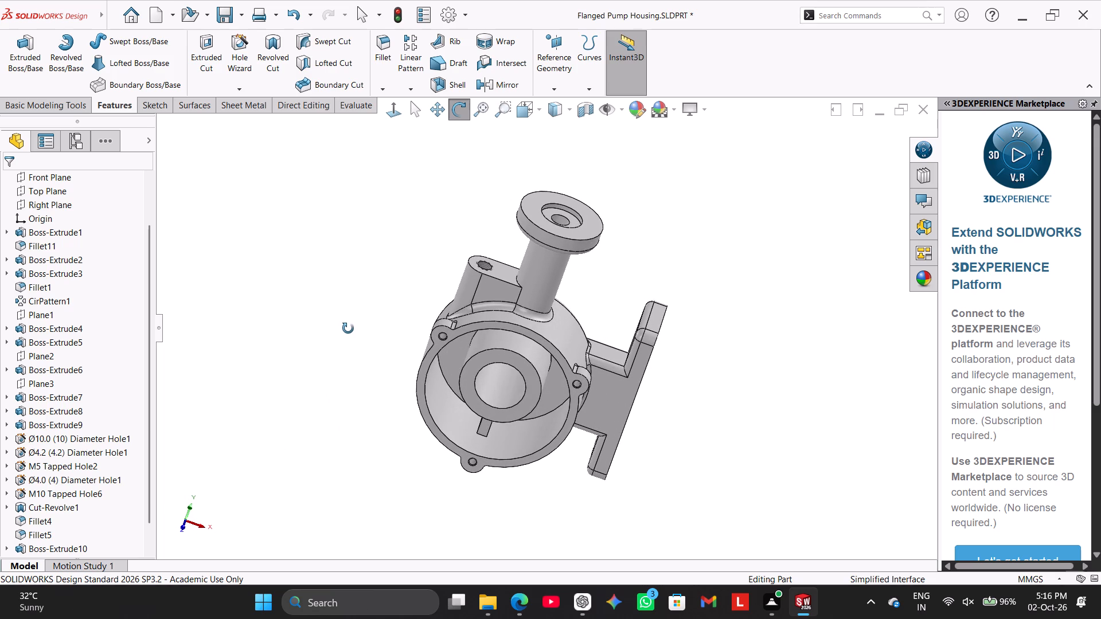
pyautogui.moveTo(348, 328); pyautogui.dragTo(356, 302, button='middle')
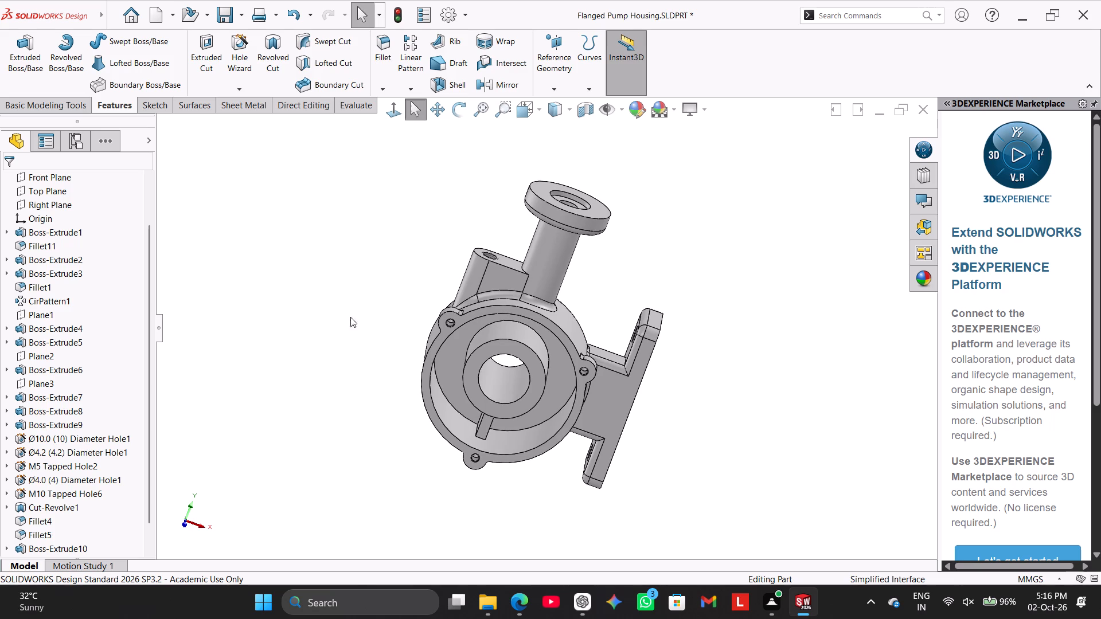
pyautogui.moveTo(149, 496); pyautogui.dragTo(157, 570)
pyautogui.rightClick(52, 546)
pyautogui.click(68, 318)
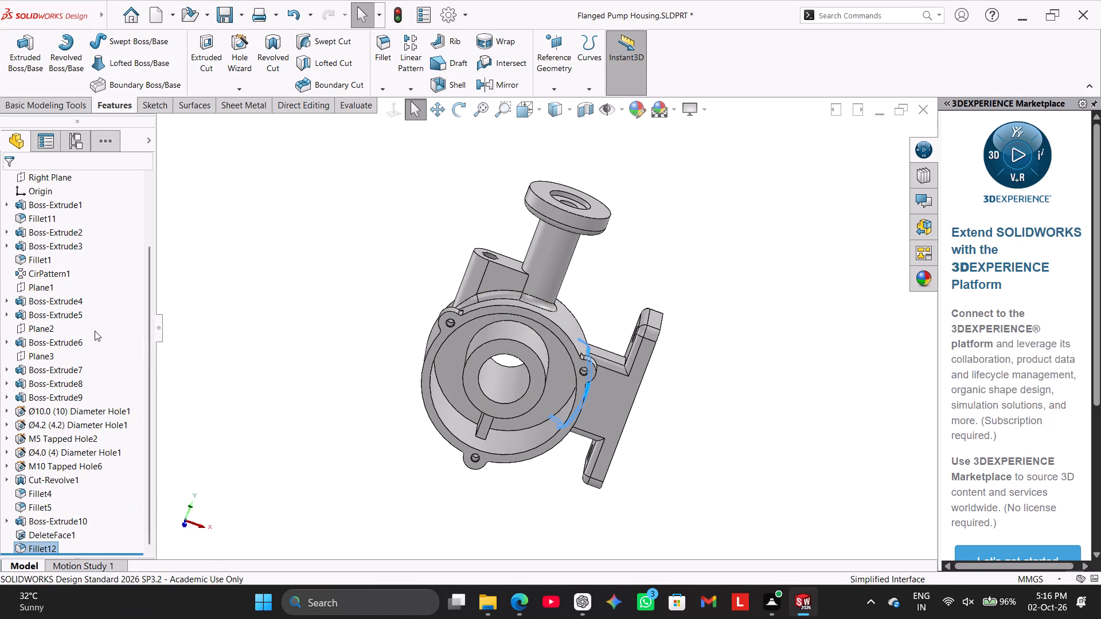
pyautogui.moveTo(442, 227); pyautogui.dragTo(452, 318, button='middle')
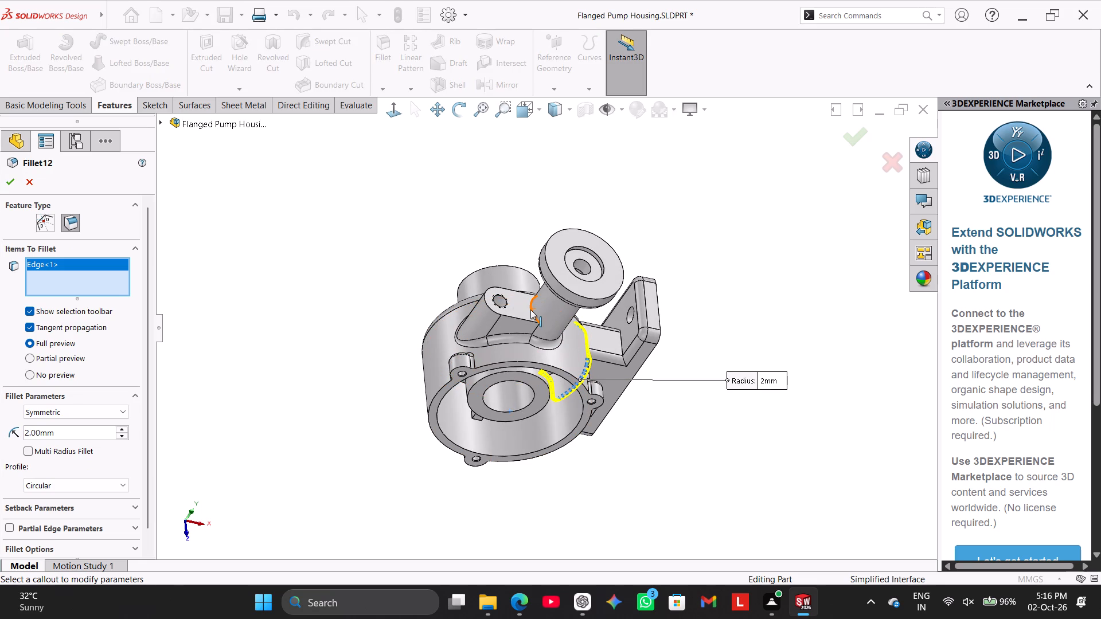
pyautogui.click(530, 309)
pyautogui.moveTo(377, 399); pyautogui.dragTo(343, 330, button='middle')
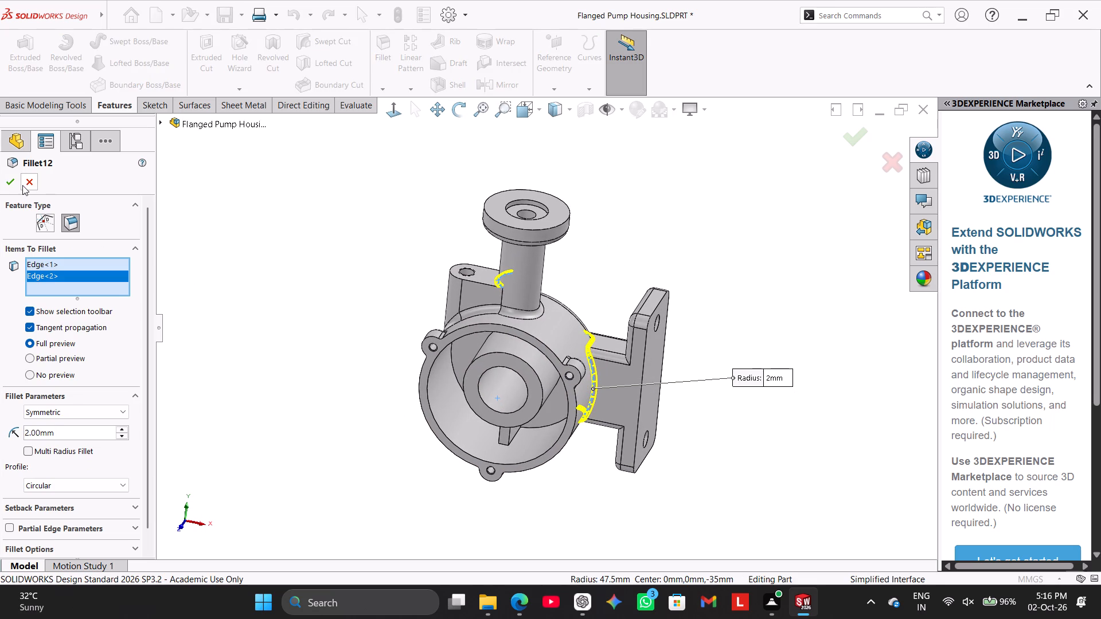
pyautogui.click(15, 183)
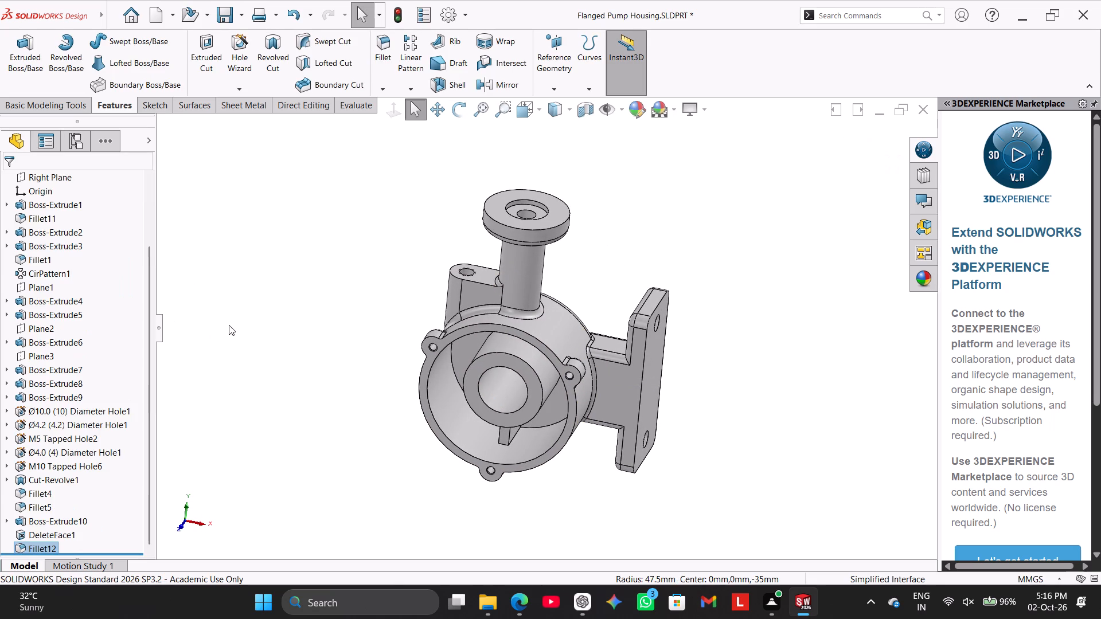
# Make the bracket fillet multi-radius and set the edge between the tapped boss and the neck to 4 mm.
pyautogui.scroll(-2, 414, 220)
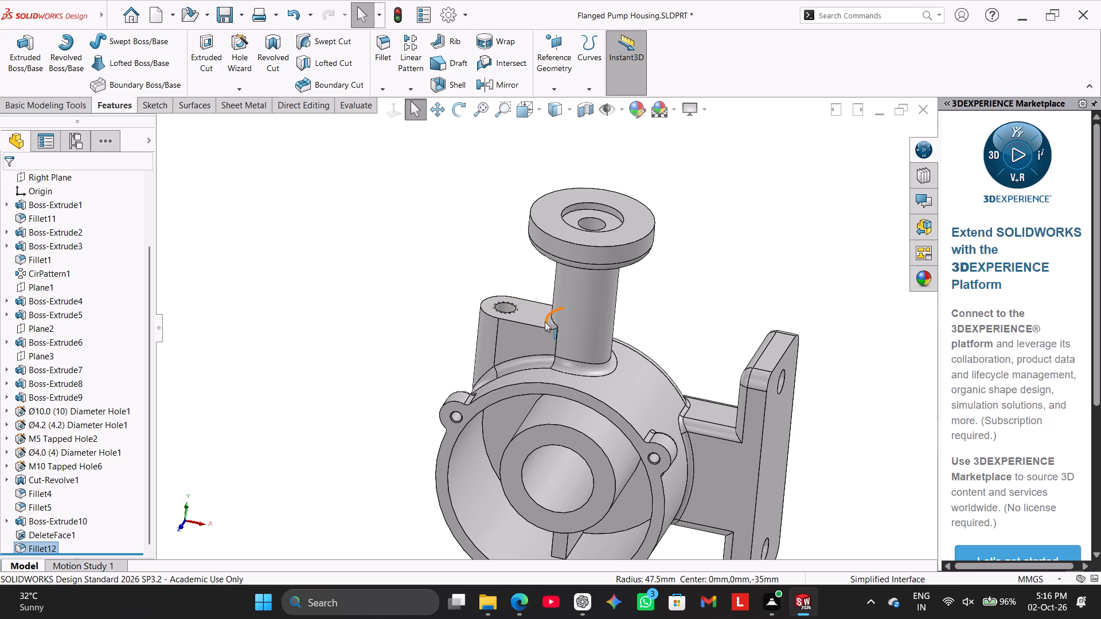
pyautogui.rightClick(48, 547)
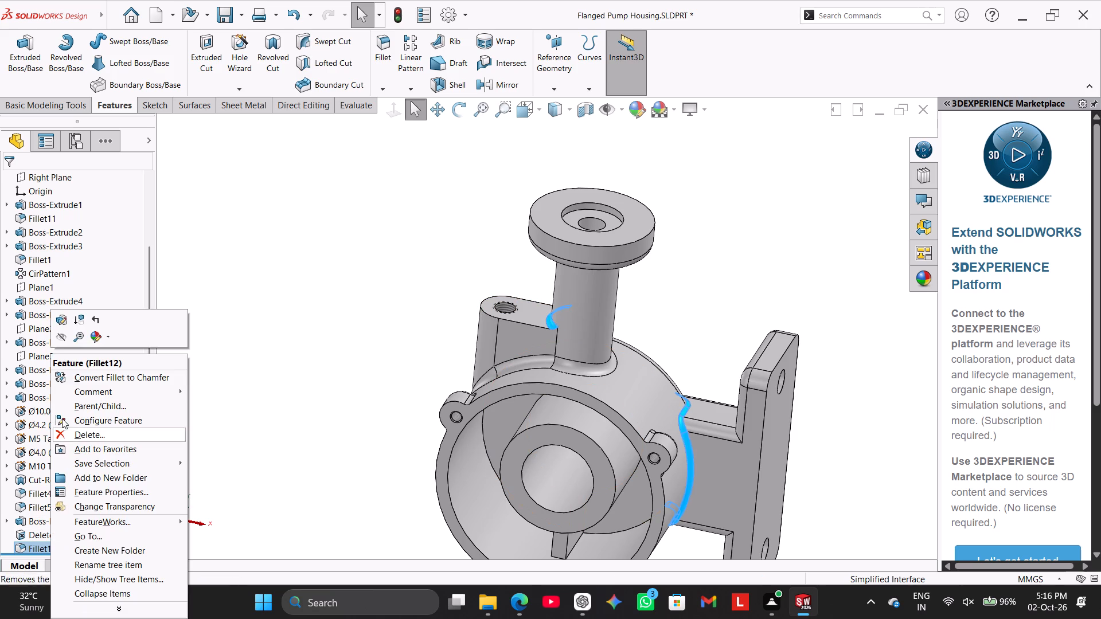
pyautogui.click(60, 322)
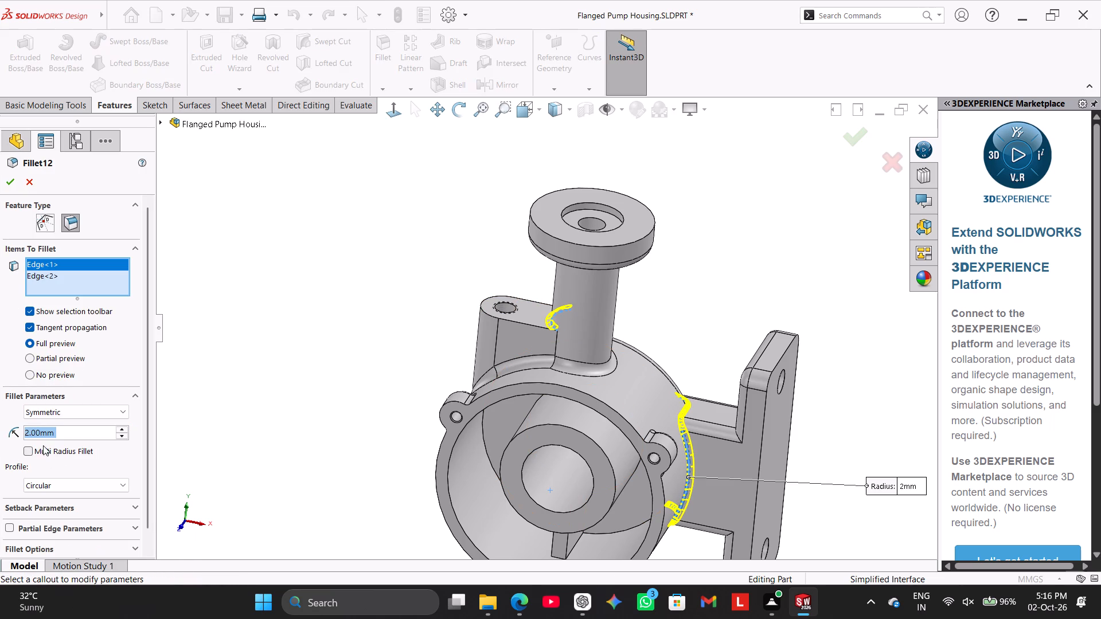
pyautogui.click(28, 449)
pyautogui.doubleClick(359, 328)
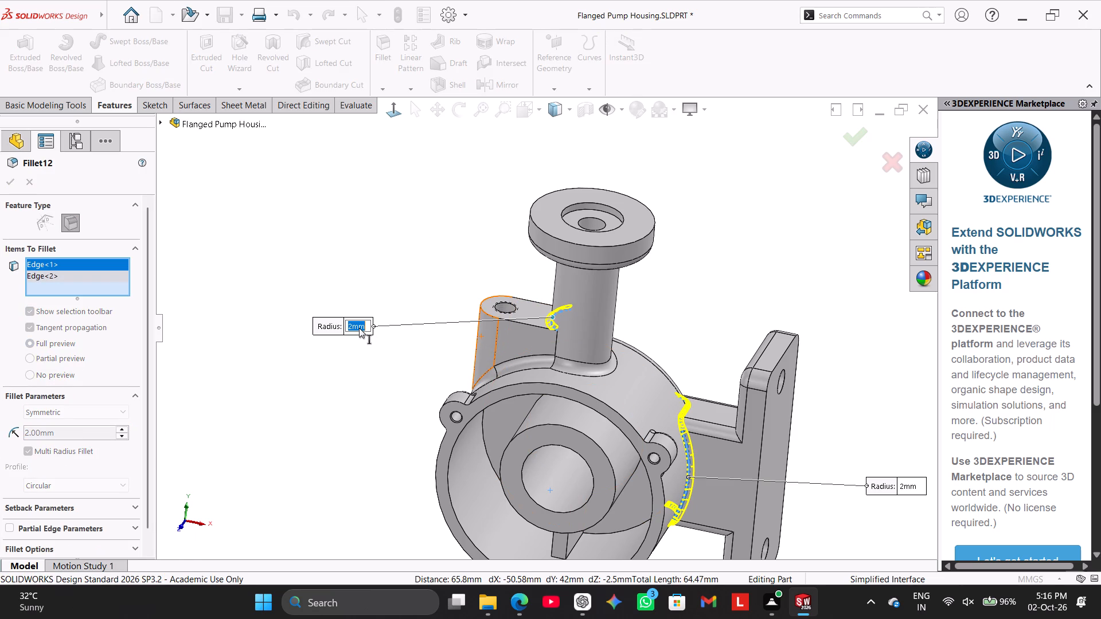
pyautogui.press('4')
pyautogui.press('Return')
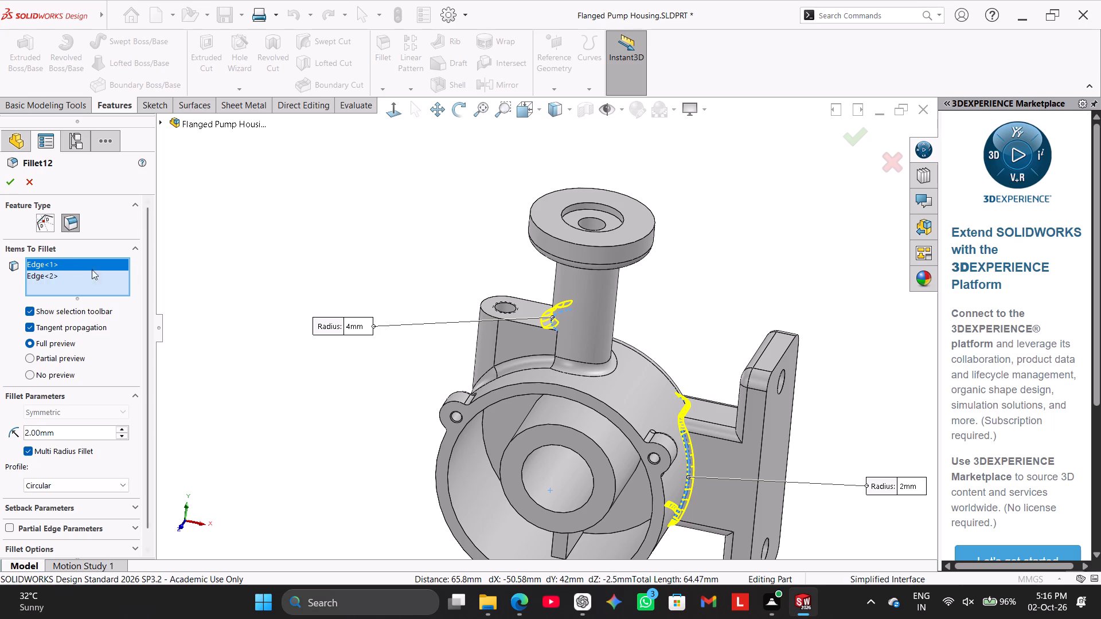
pyautogui.click(14, 183)
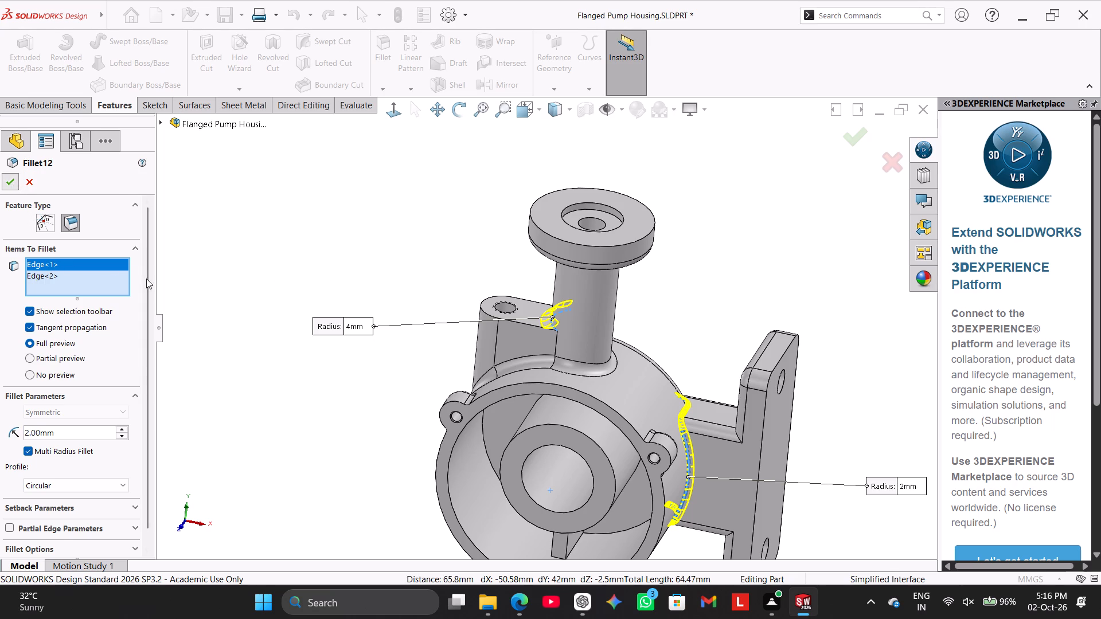
pyautogui.click(212, 286)
pyautogui.scroll(1, 310, 365)
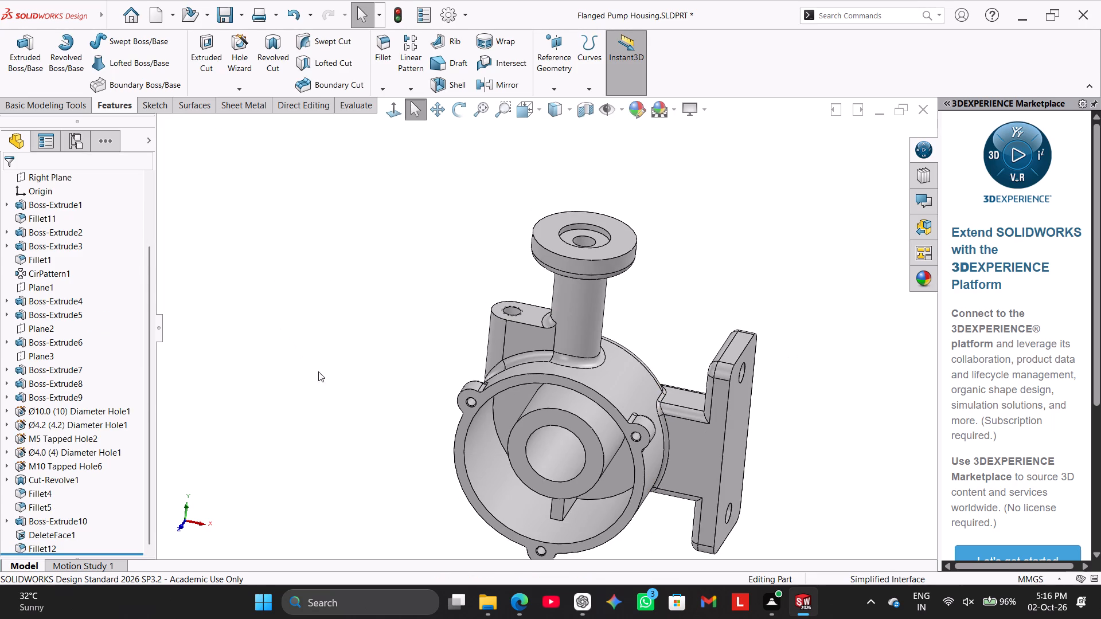
pyautogui.moveTo(313, 380); pyautogui.dragTo(492, 218, button='right')
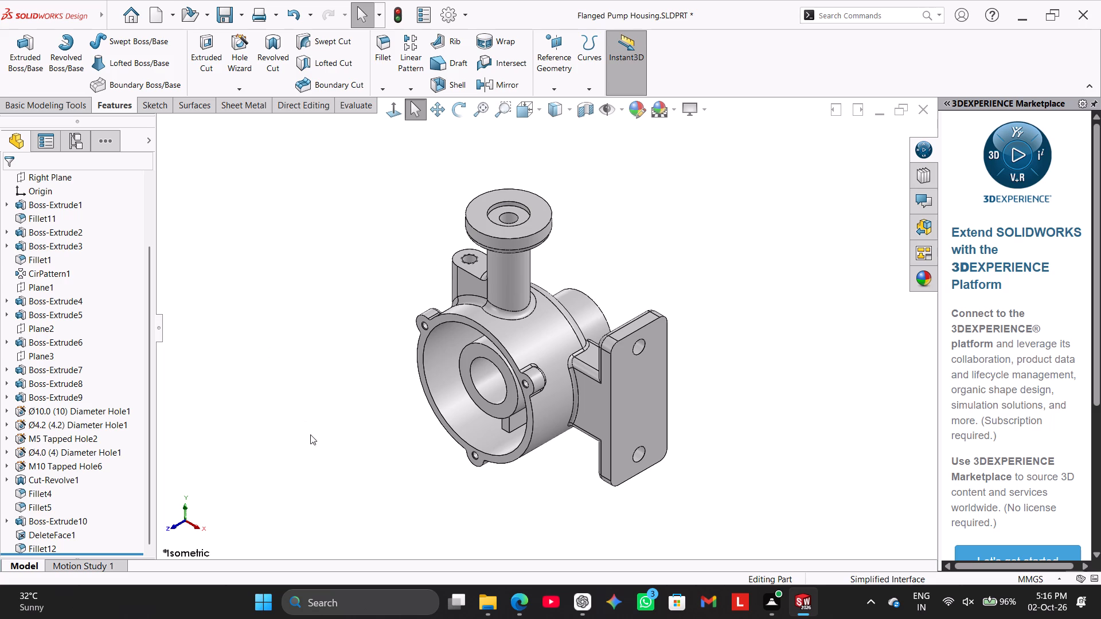
# Edit the bracket fillet to include the four edges where the internal rib meets the central hub and housing wall, at 2 mm radius.
pyautogui.moveTo(329, 438); pyautogui.dragTo(339, 437, button='middle')
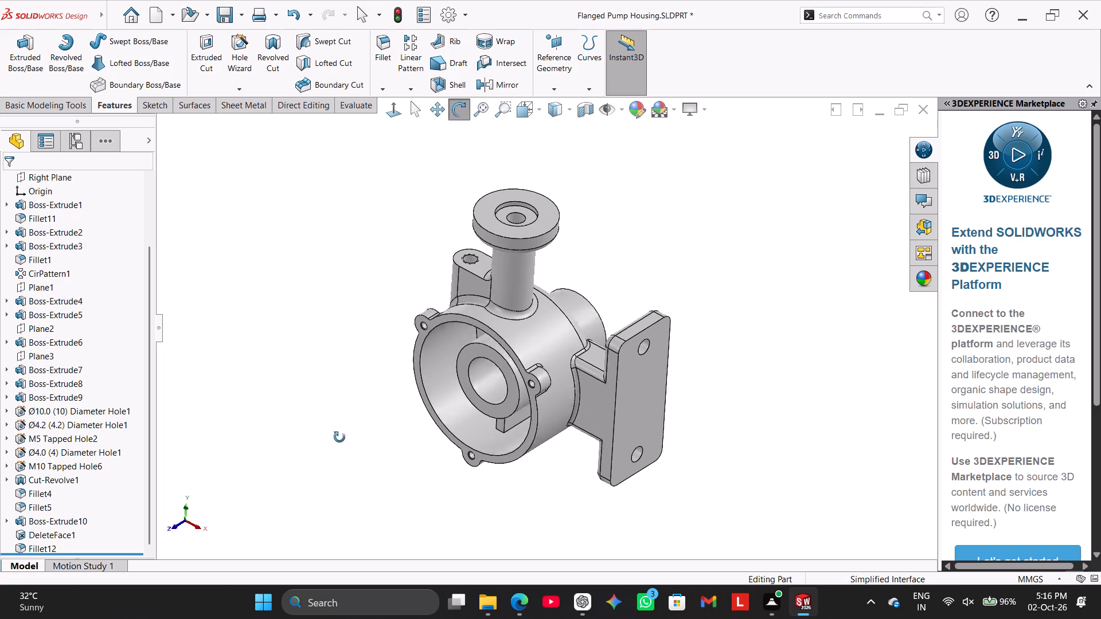
pyautogui.moveTo(339, 437); pyautogui.dragTo(389, 373, button='middle')
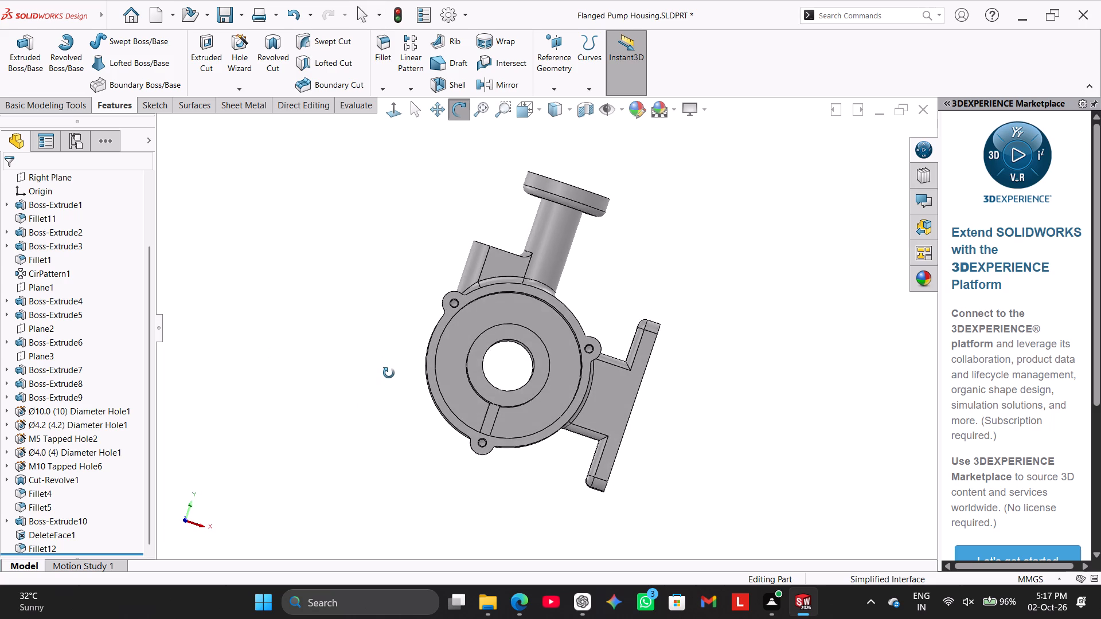
pyautogui.moveTo(389, 373); pyautogui.dragTo(389, 377, button='middle')
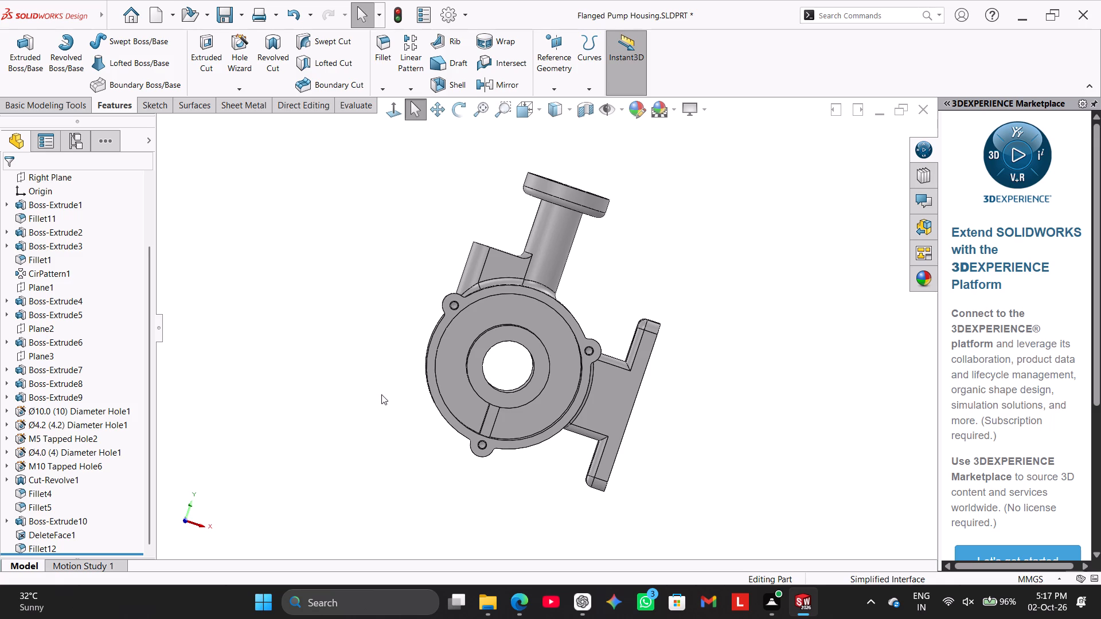
pyautogui.moveTo(381, 396); pyautogui.dragTo(343, 434, button='middle')
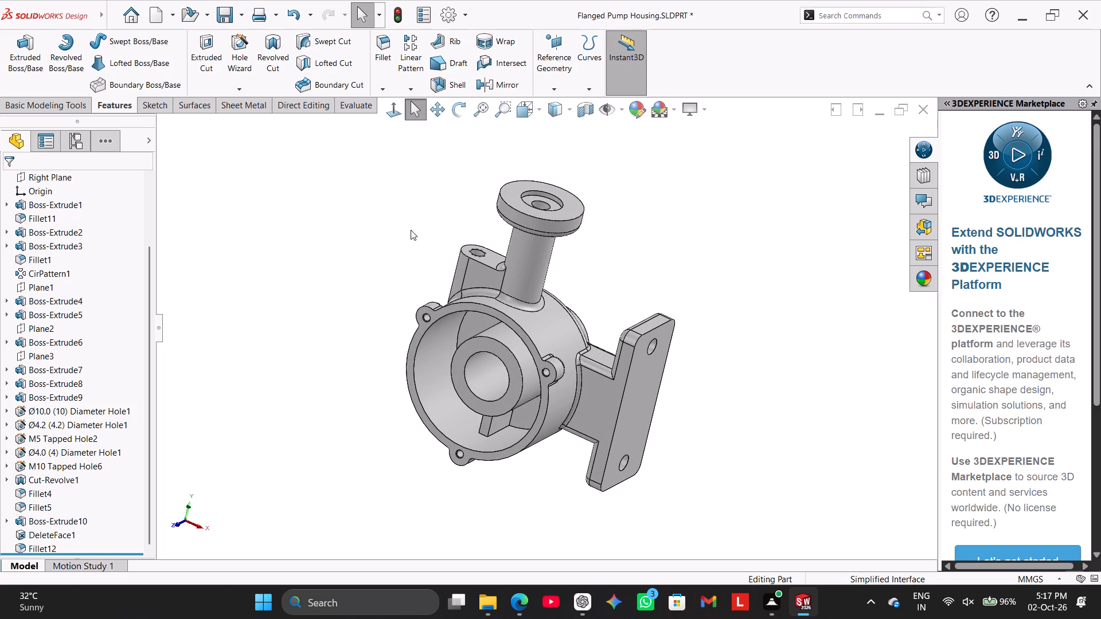
pyautogui.rightClick(42, 550)
pyautogui.click(56, 325)
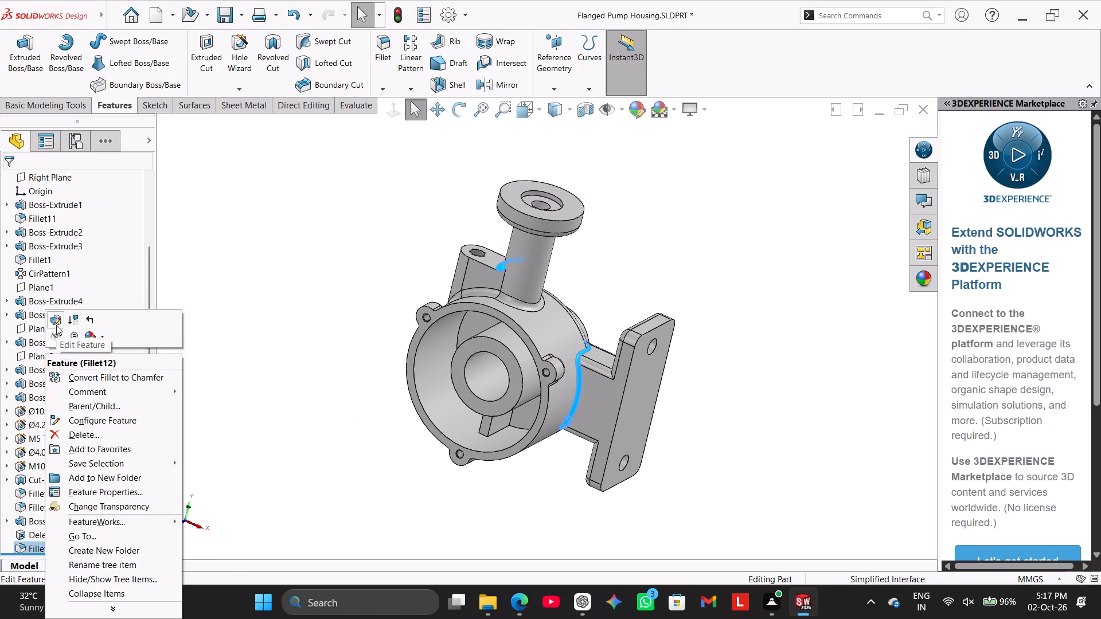
pyautogui.click(498, 429)
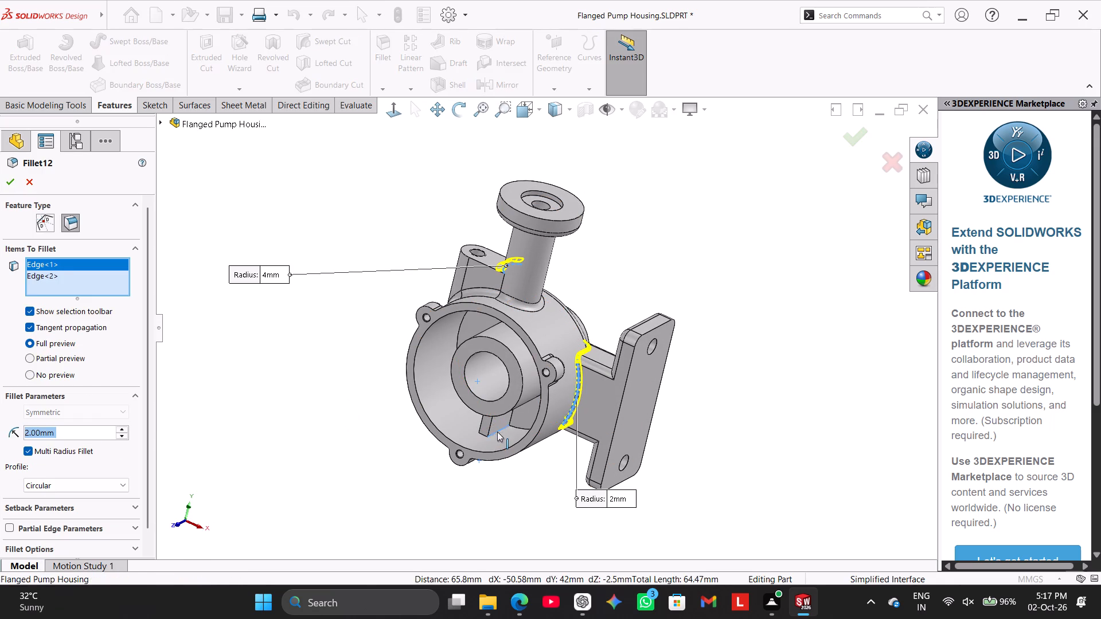
pyautogui.moveTo(358, 446); pyautogui.dragTo(408, 500, button='middle')
pyautogui.scroll(-2, 512, 457)
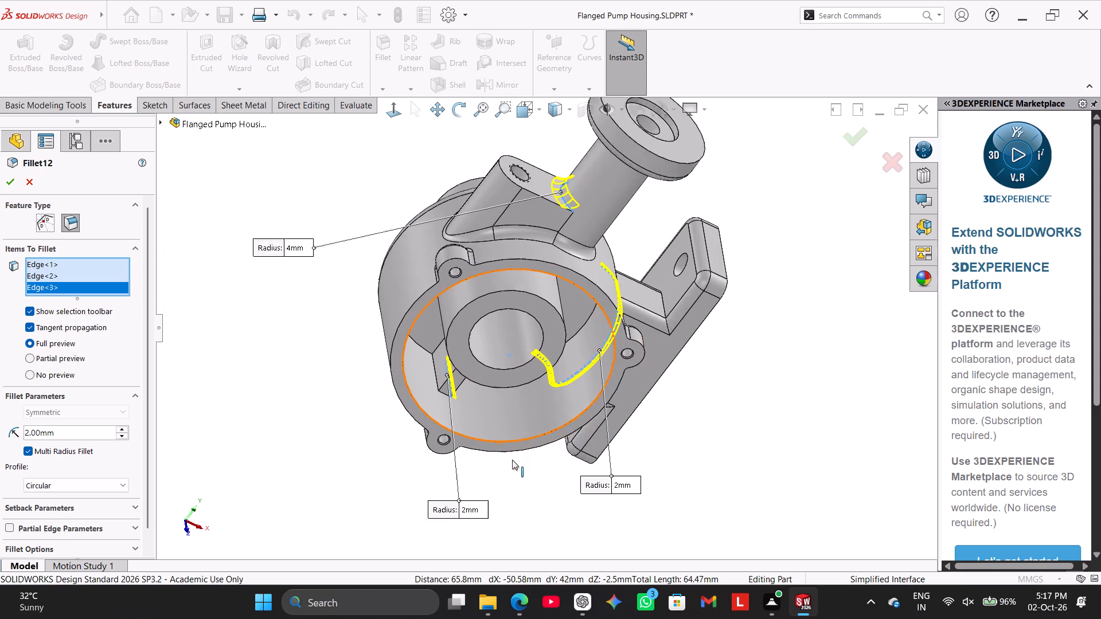
pyautogui.scroll(-1, 512, 460)
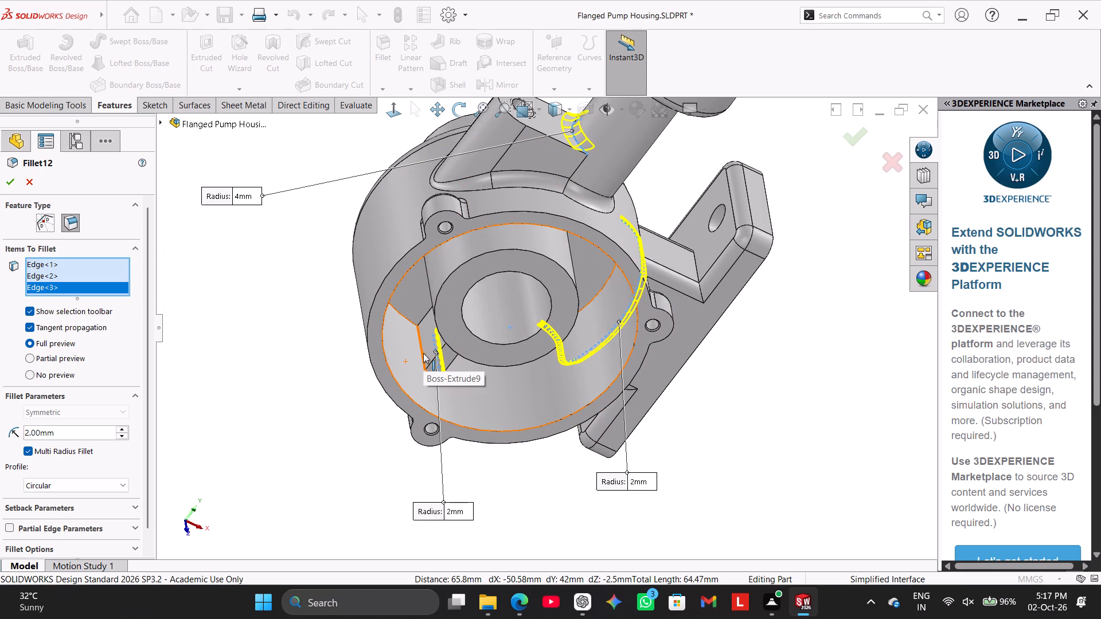
pyautogui.click(423, 353)
pyautogui.moveTo(394, 425); pyautogui.dragTo(423, 360, button='middle')
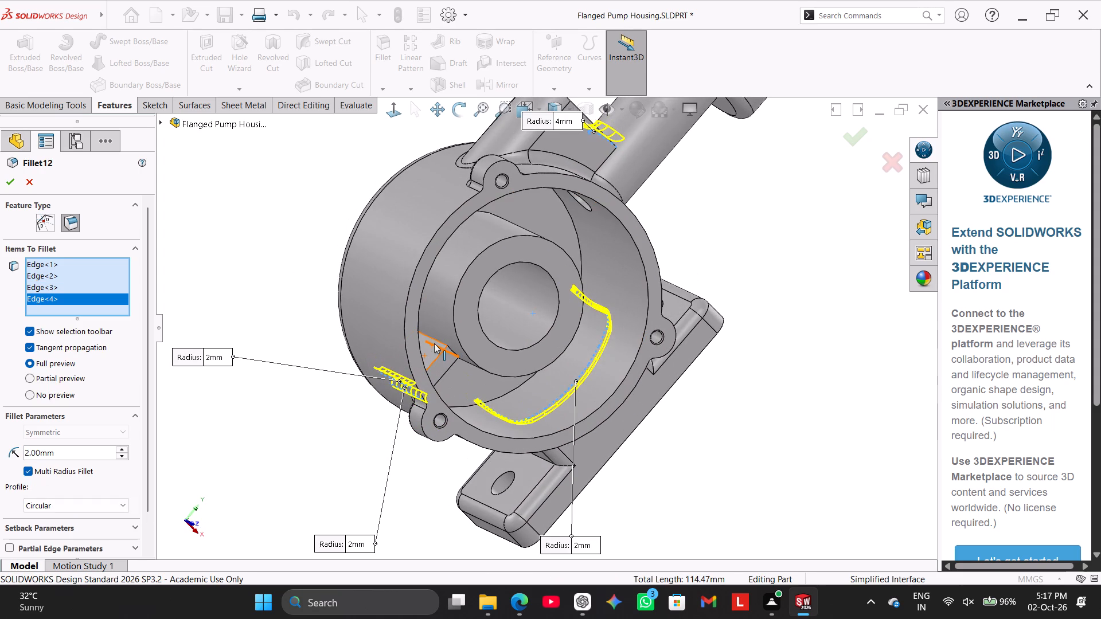
pyautogui.click(437, 339)
pyautogui.moveTo(449, 483); pyautogui.dragTo(404, 417, button='middle')
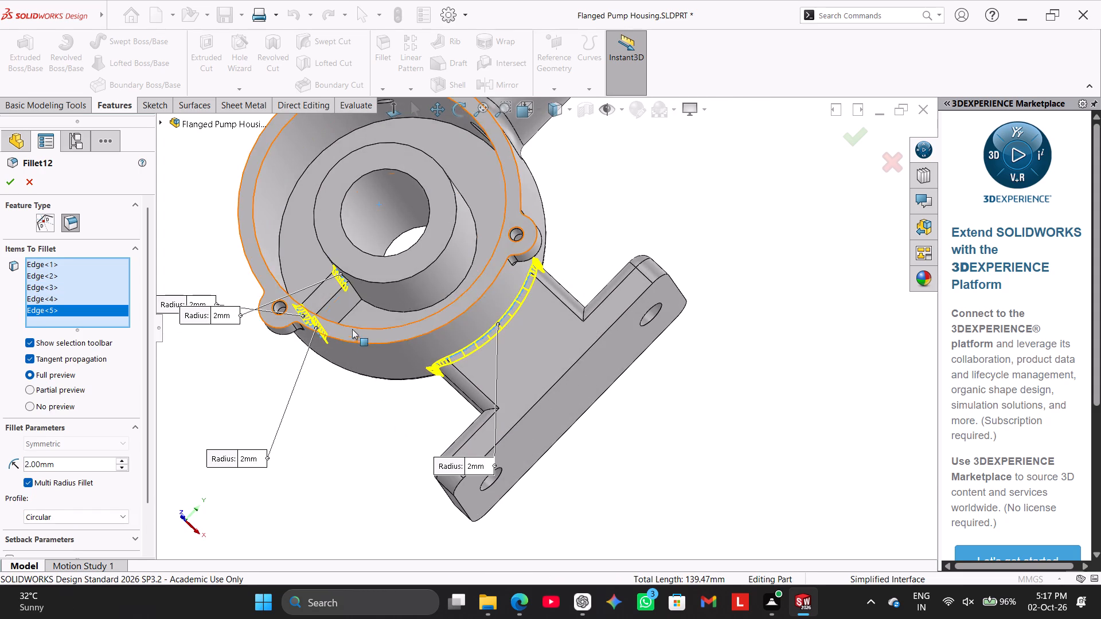
pyautogui.click(354, 290)
pyautogui.click(16, 186)
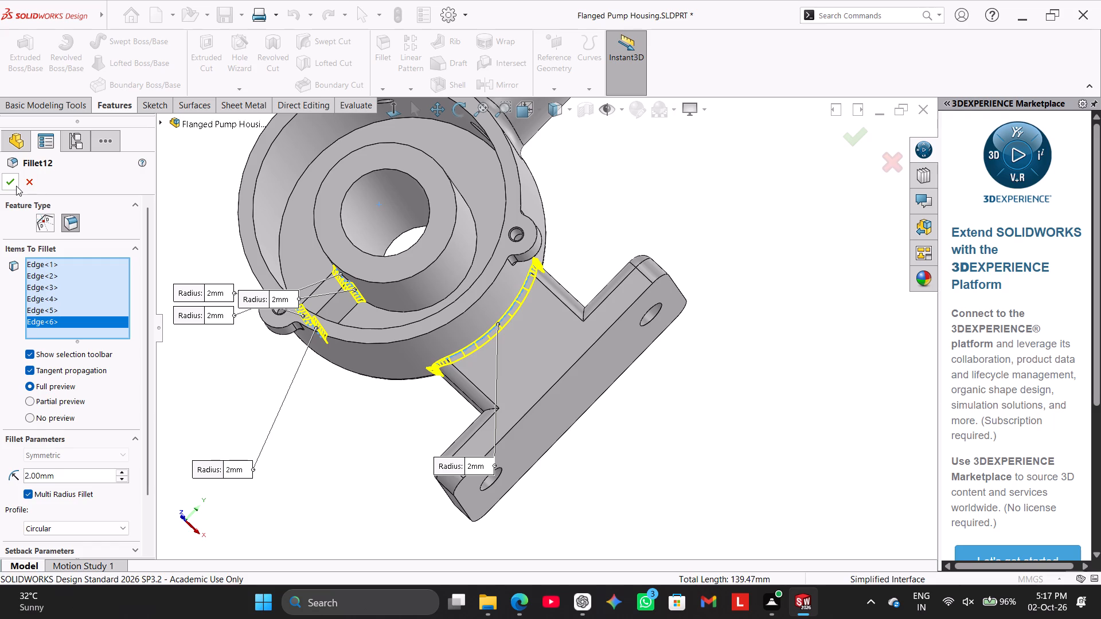
pyautogui.click(353, 375)
pyautogui.moveTo(342, 399); pyautogui.dragTo(404, 343, button='right')
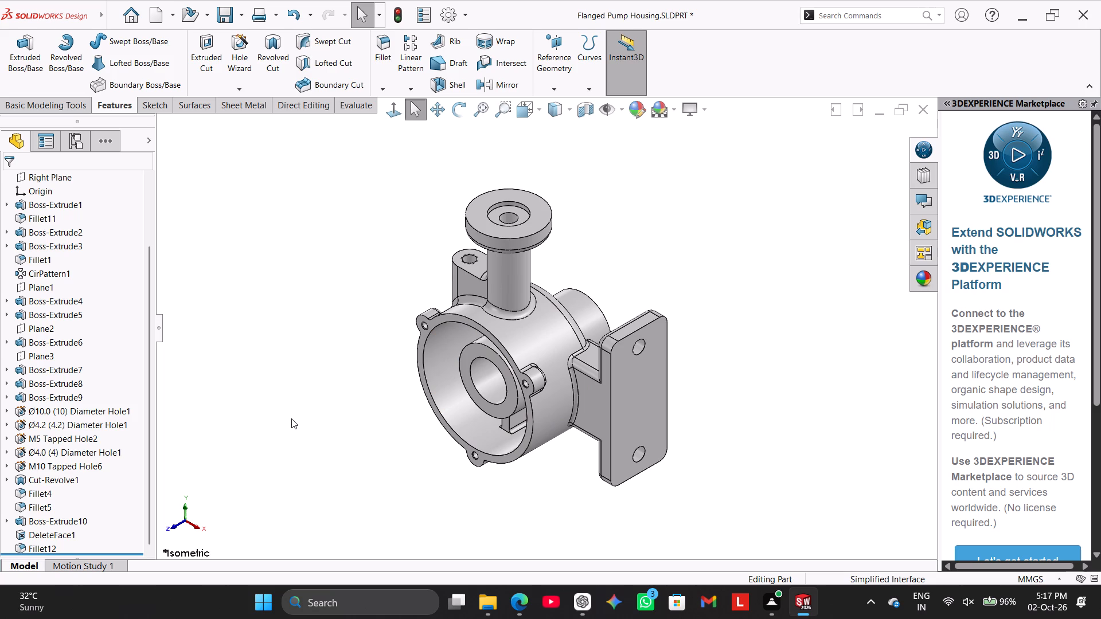
# Examine the filleted internal rib and the surrounding housing cavity from several angles.
pyautogui.moveTo(339, 463); pyautogui.dragTo(404, 520, button='middle')
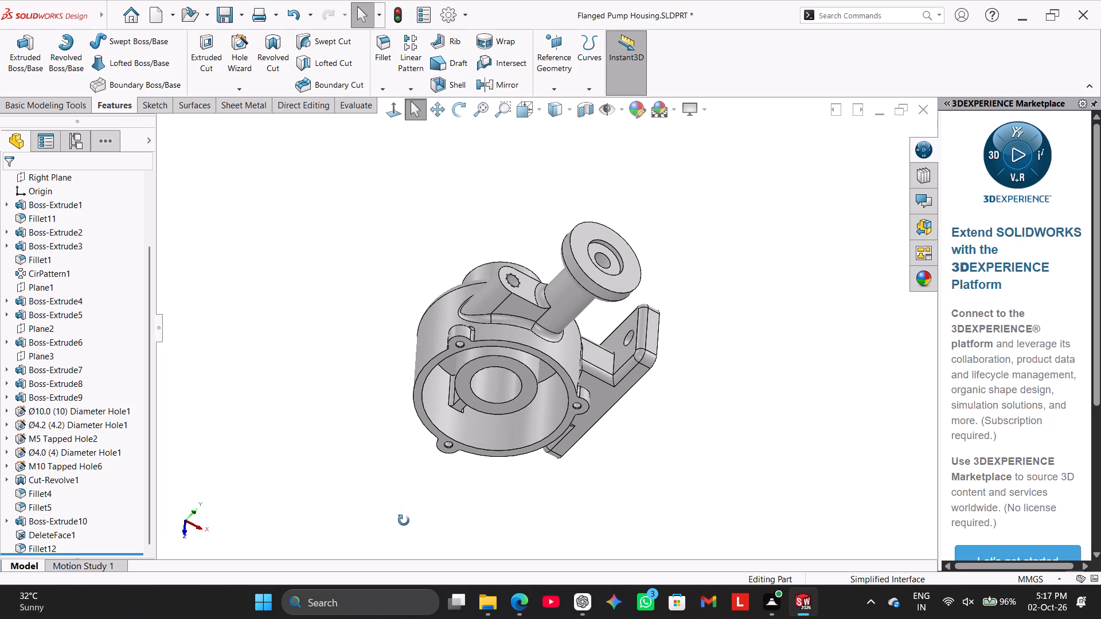
pyautogui.moveTo(404, 520); pyautogui.dragTo(412, 442, button='middle')
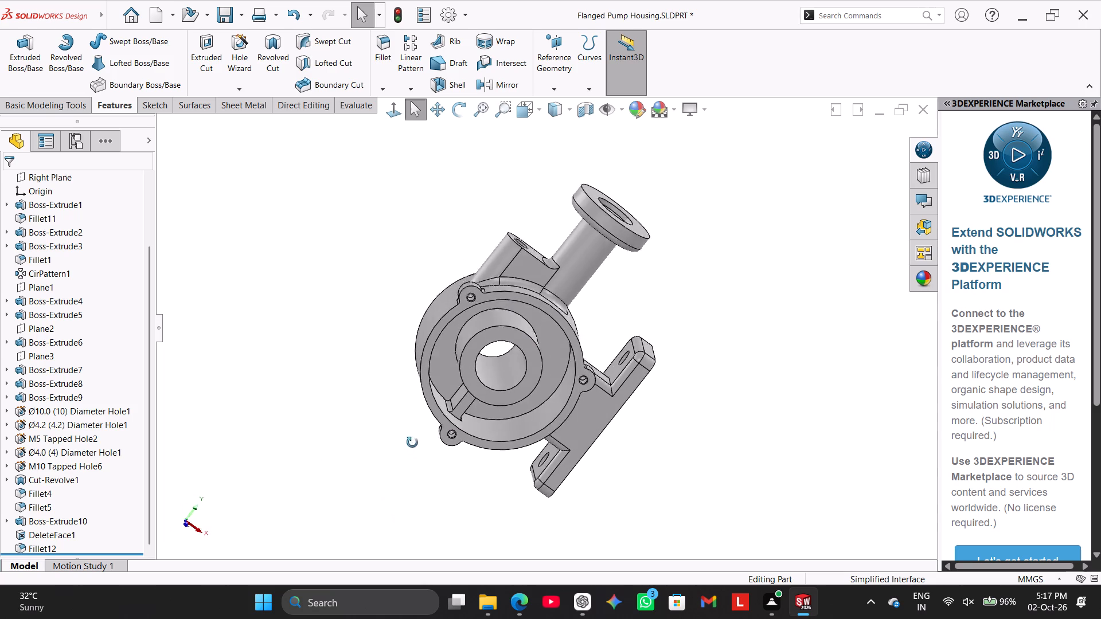
pyautogui.moveTo(412, 442); pyautogui.dragTo(396, 475, button='middle')
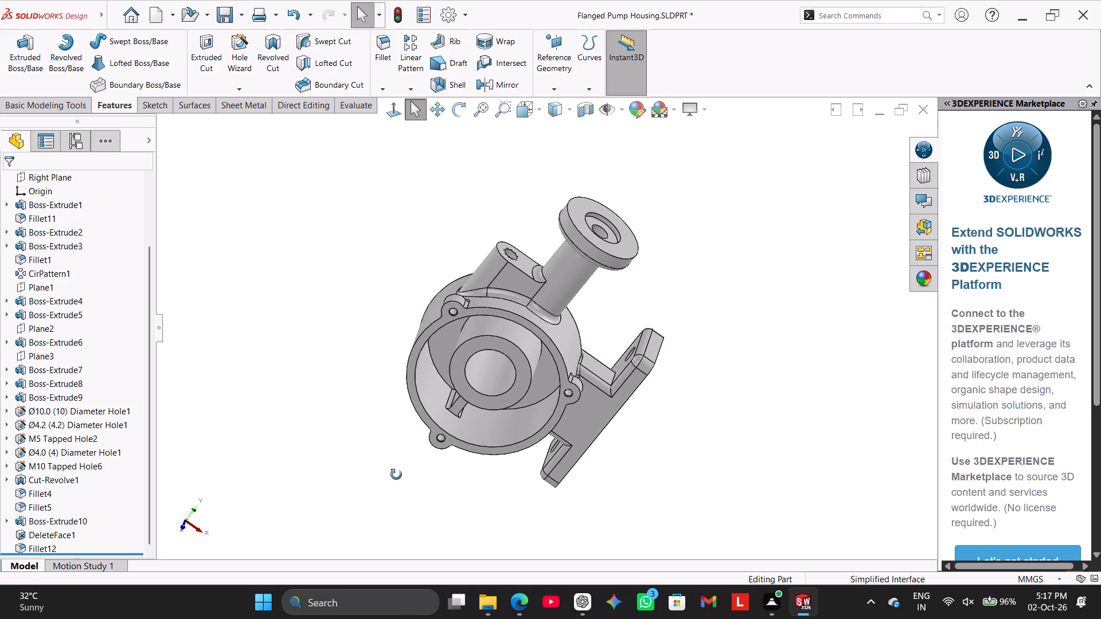
pyautogui.moveTo(396, 475); pyautogui.dragTo(385, 520, button='middle')
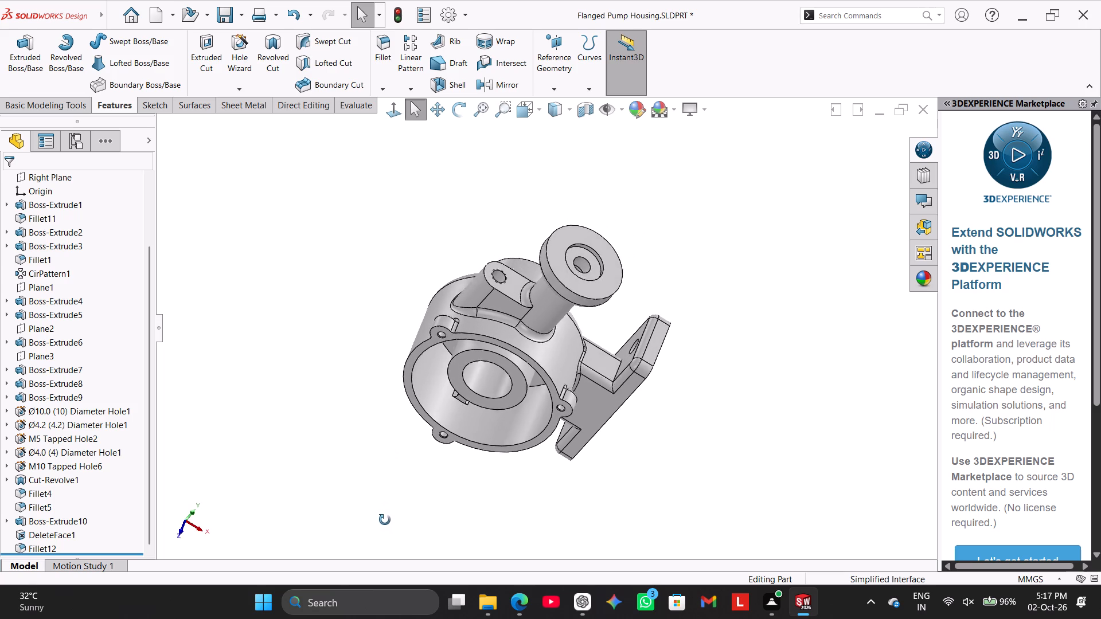
pyautogui.moveTo(385, 520); pyautogui.dragTo(354, 534, button='middle')
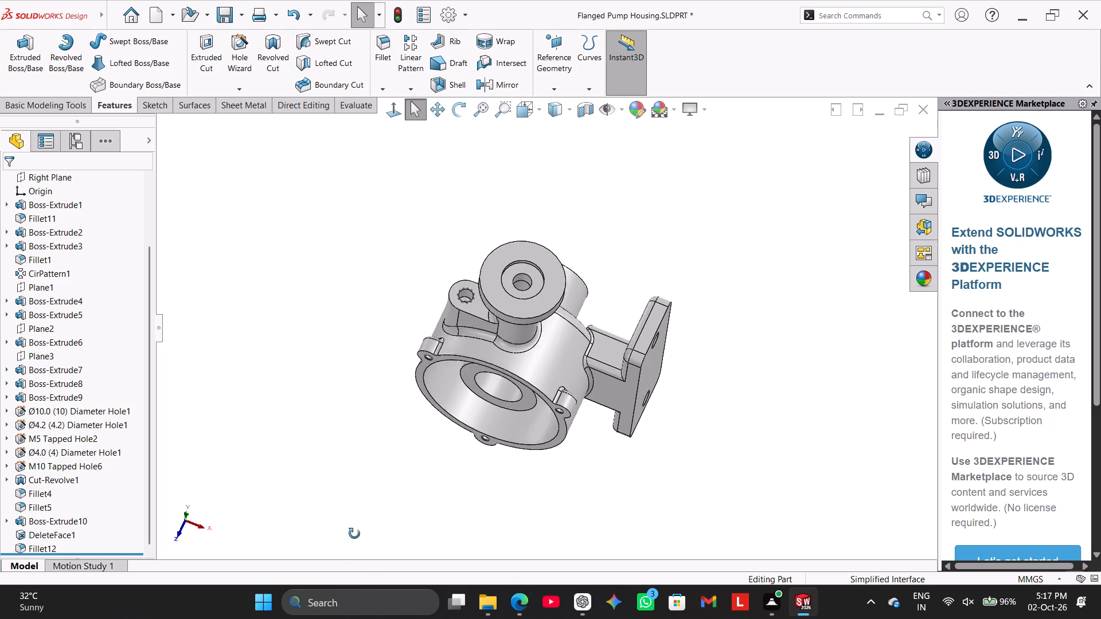
pyautogui.moveTo(354, 534); pyautogui.dragTo(363, 510, button='middle')
pyautogui.rightClick(34, 549)
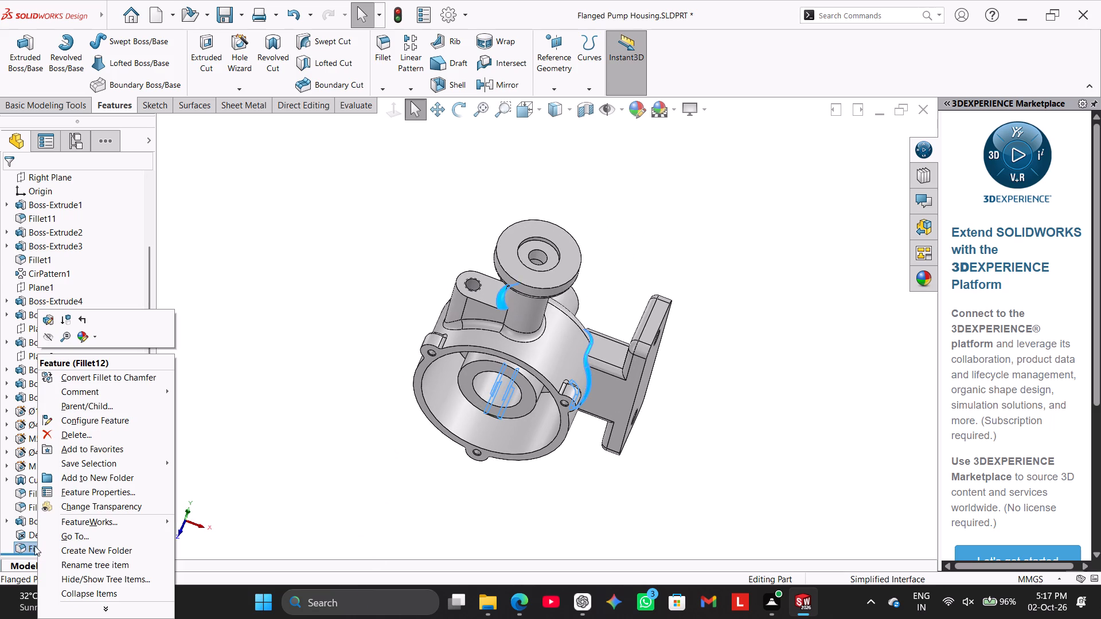
pyautogui.click(225, 417)
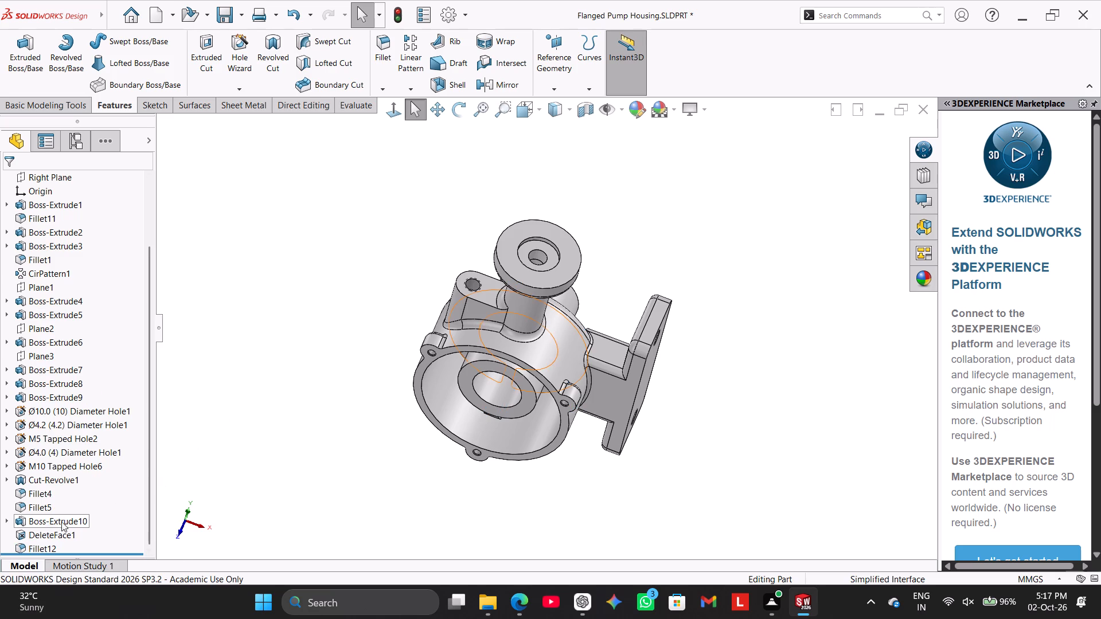
# Edit the 4 mm fillet to also include the unfilleted edge where the side bracket's arm meets the mounting plate.
pyautogui.click(49, 507)
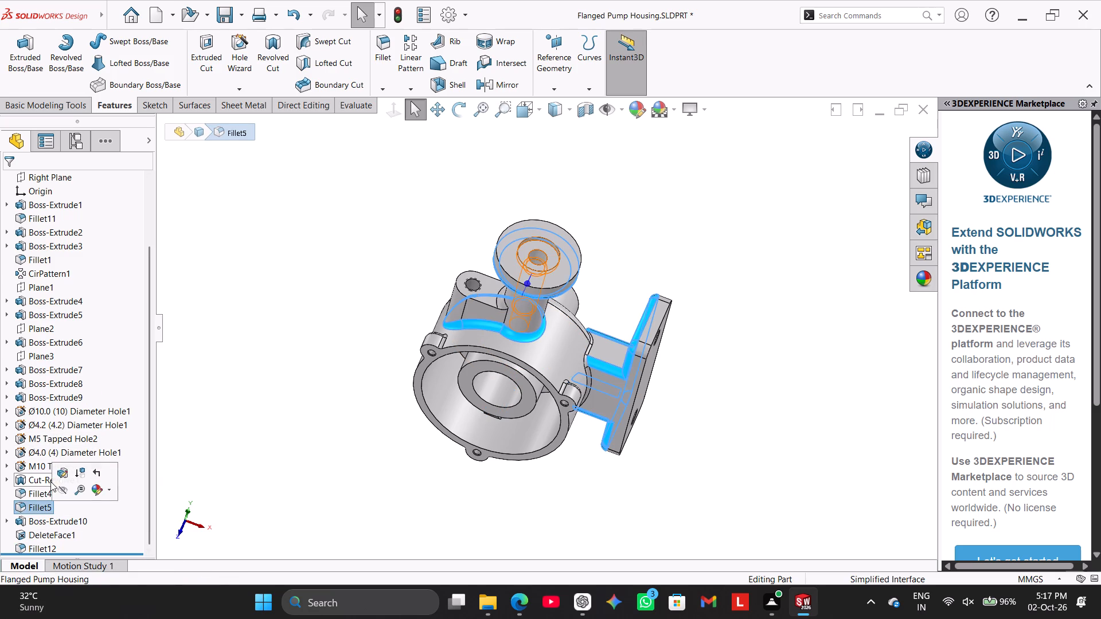
pyautogui.click(57, 472)
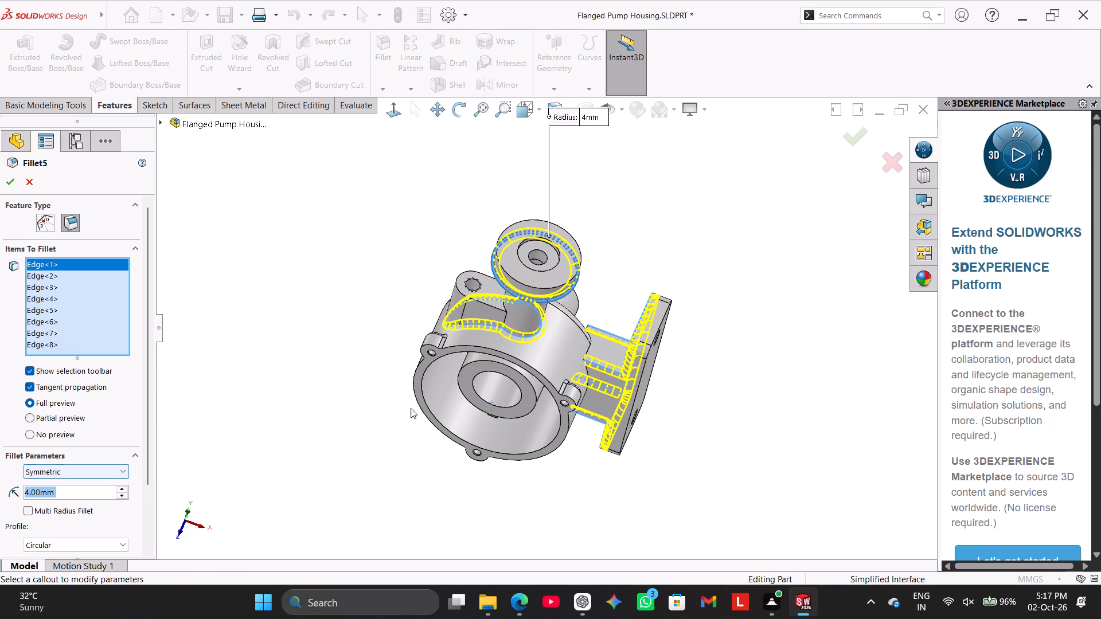
pyautogui.moveTo(731, 267); pyautogui.dragTo(757, 332, button='middle')
pyautogui.scroll(-3, 627, 354)
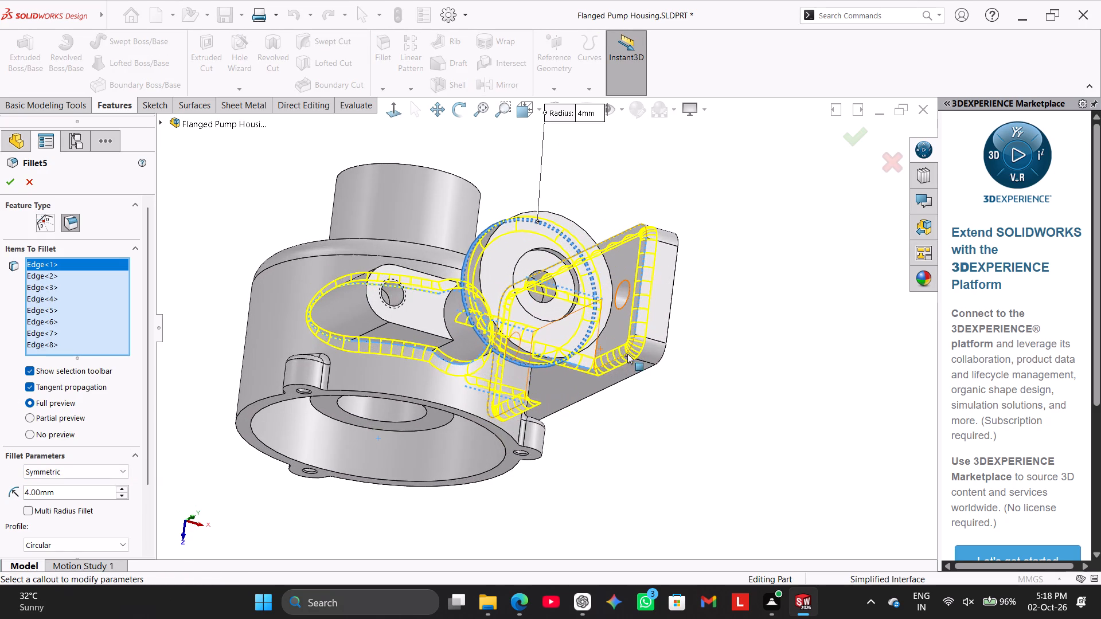
pyautogui.click(596, 344)
pyautogui.moveTo(666, 394); pyautogui.dragTo(663, 412, button='middle')
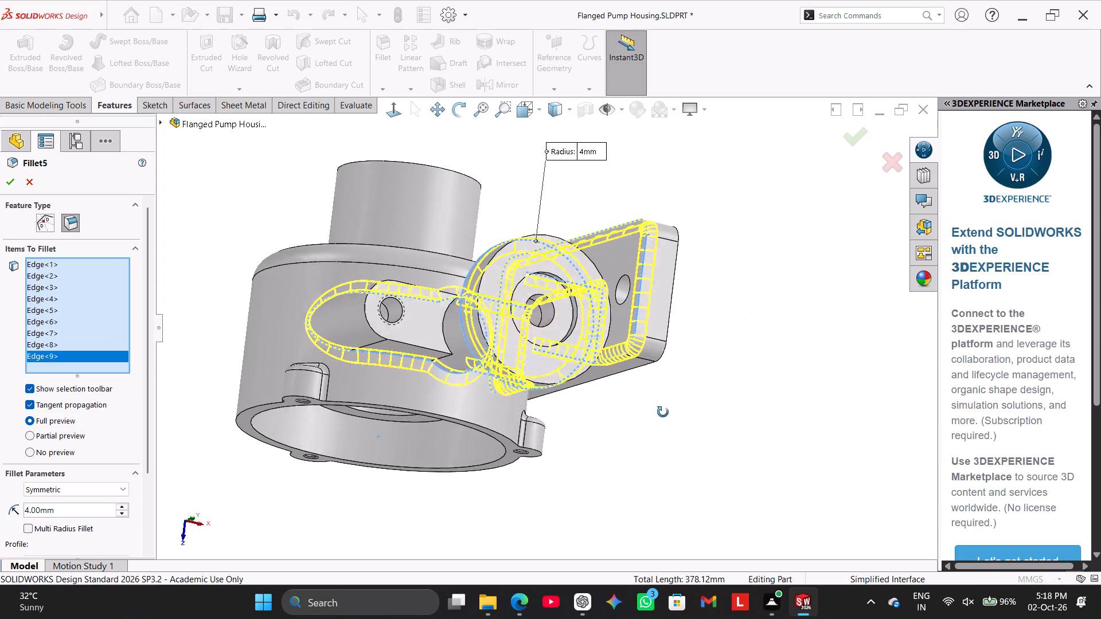
pyautogui.moveTo(663, 412); pyautogui.dragTo(661, 412, button='middle')
pyautogui.click(9, 180)
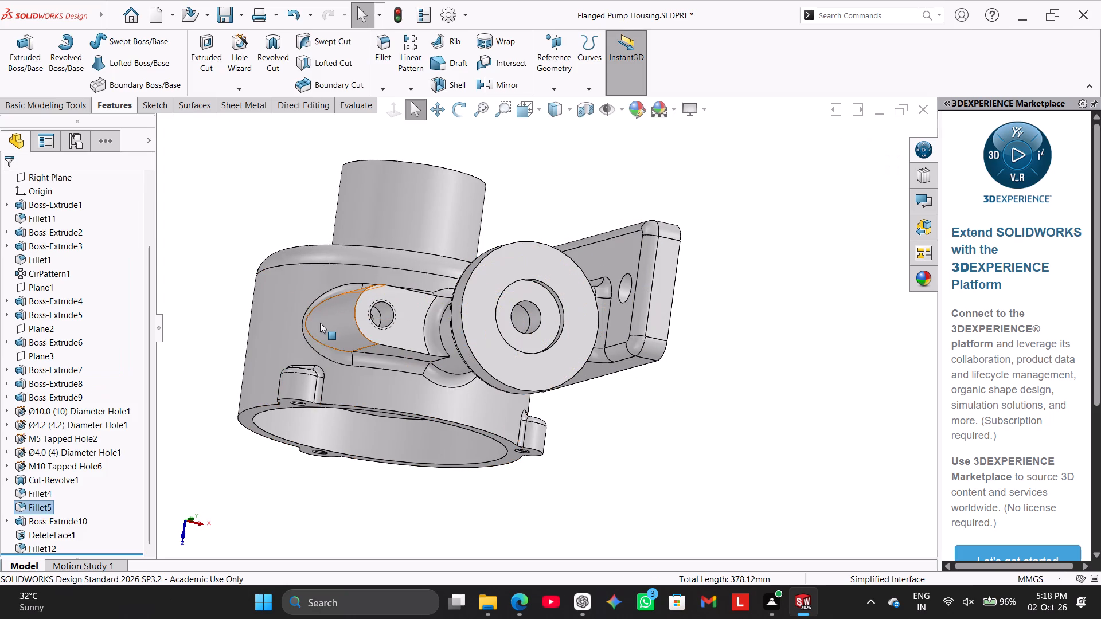
pyautogui.moveTo(232, 234); pyautogui.dragTo(369, 117, button='right')
pyautogui.click(310, 315)
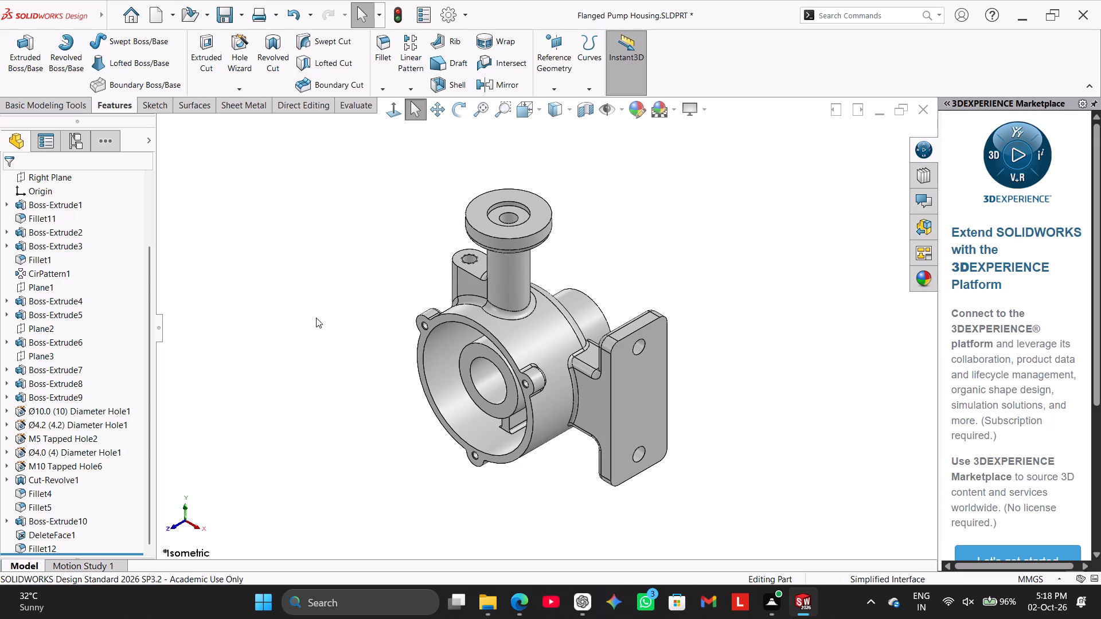
# Inspect the whole housing from the front, side and rear for edges that still need fillets.
pyautogui.moveTo(322, 327); pyautogui.dragTo(251, 472, button='middle')
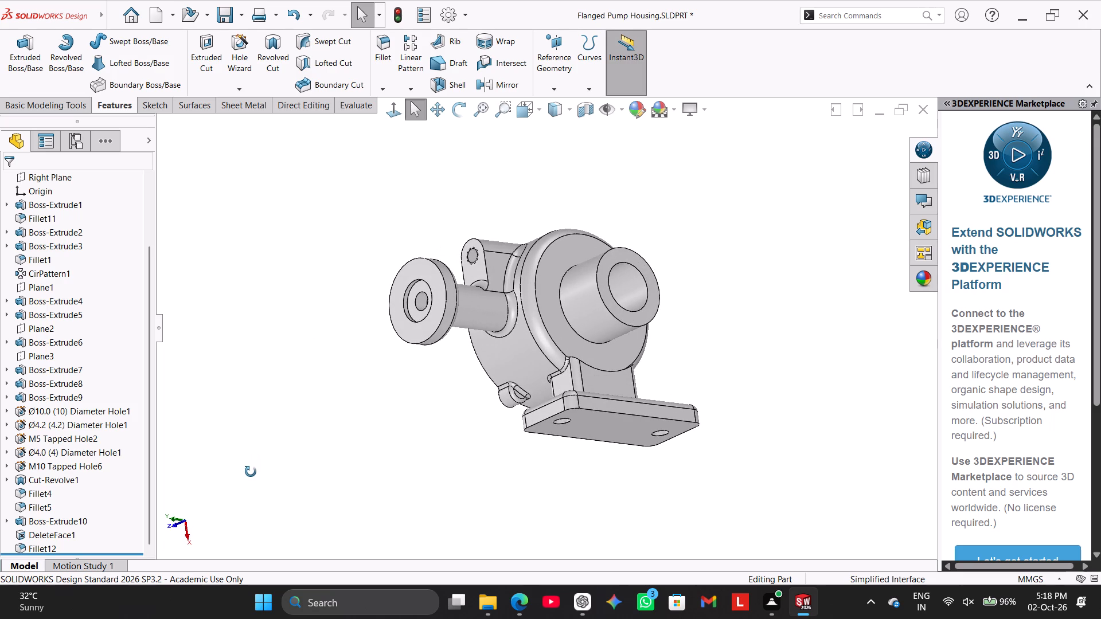
pyautogui.moveTo(251, 472); pyautogui.dragTo(237, 437, button='middle')
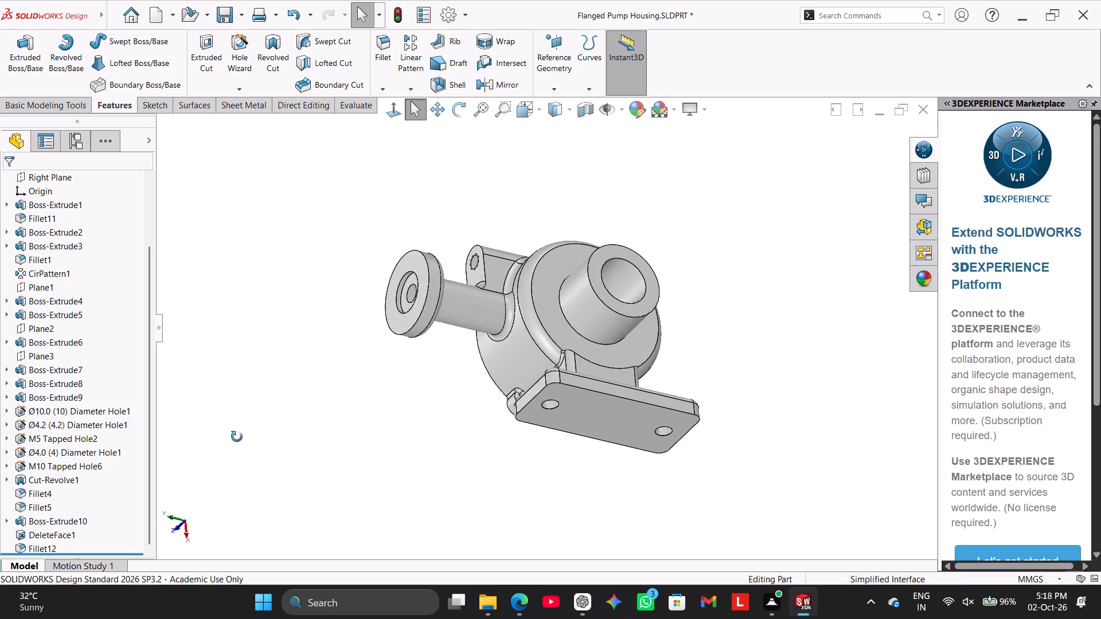
pyautogui.moveTo(237, 437); pyautogui.dragTo(236, 395, button='middle')
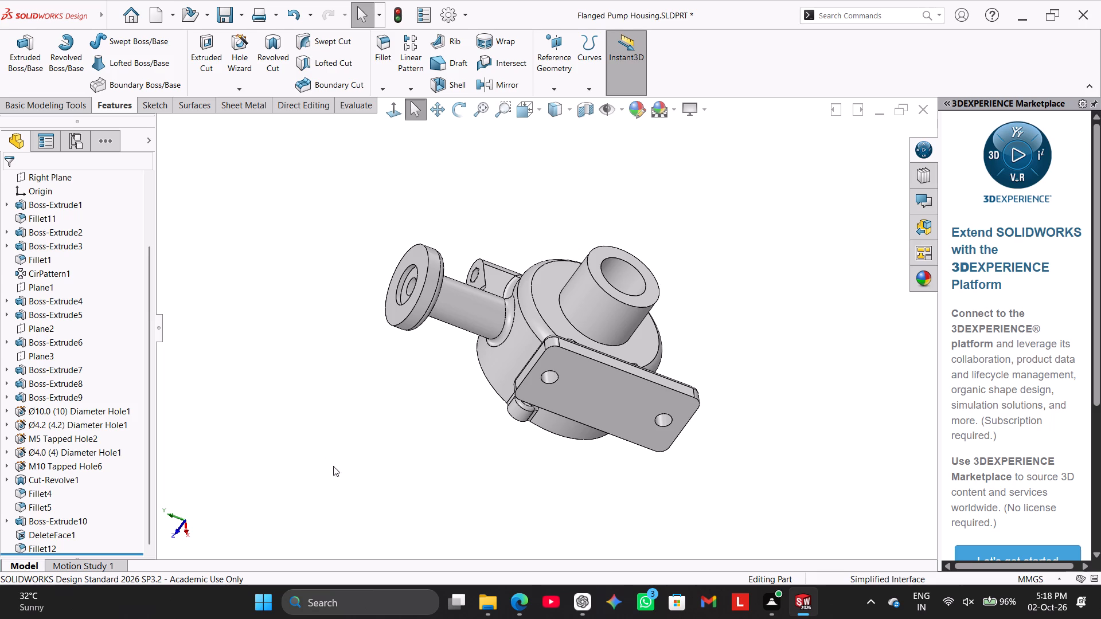
pyautogui.moveTo(351, 472); pyautogui.dragTo(467, 240, button='middle')
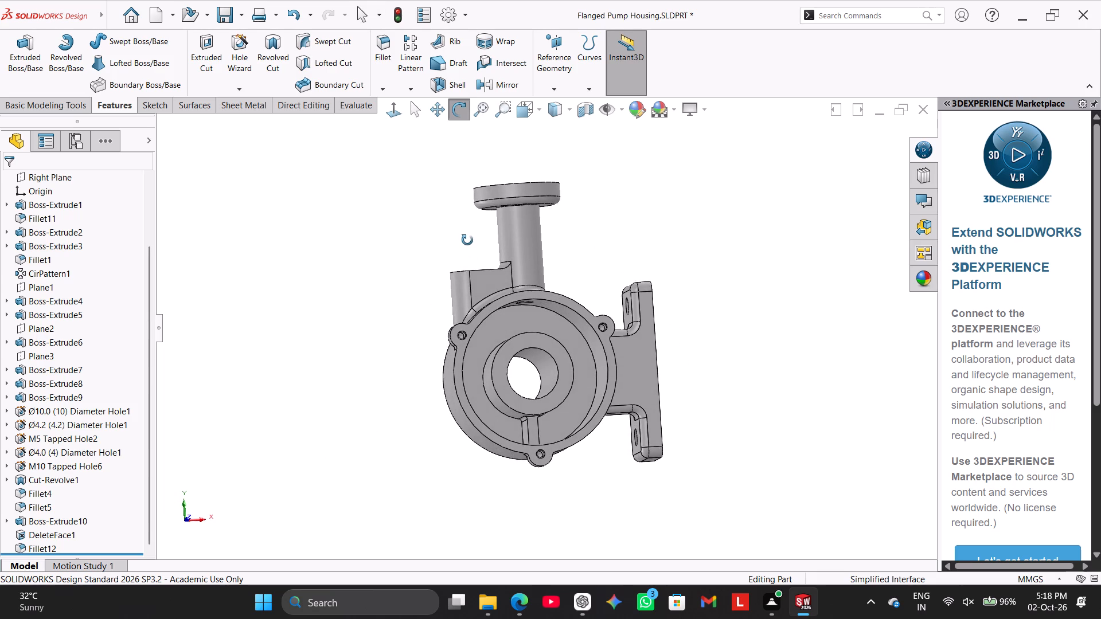
pyautogui.moveTo(467, 240); pyautogui.dragTo(545, 256, button='middle')
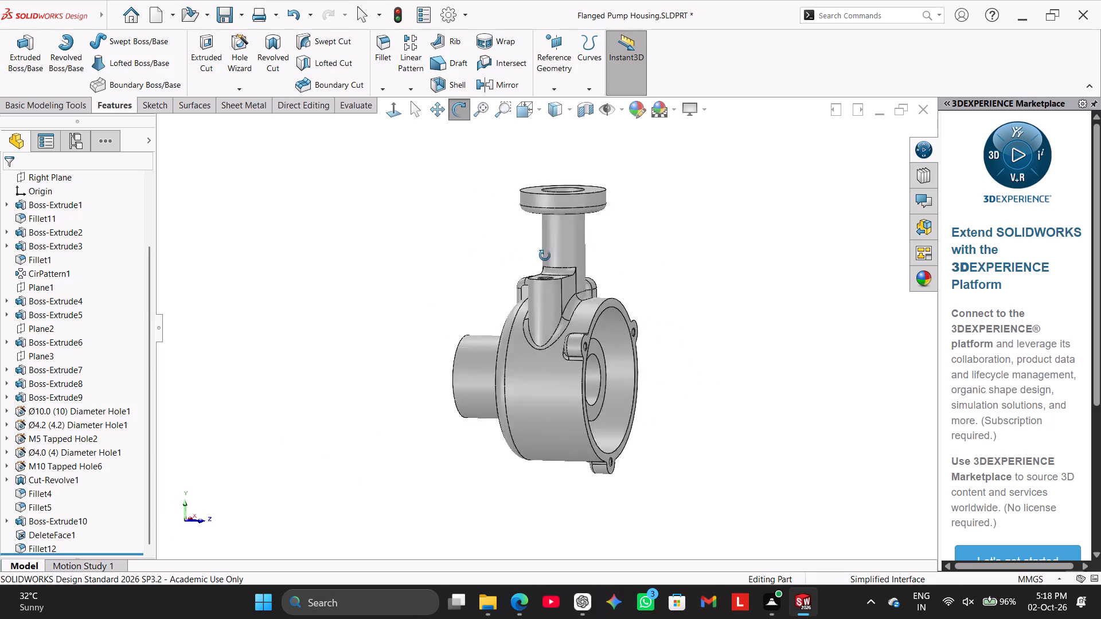
pyautogui.moveTo(545, 256); pyautogui.dragTo(682, 267, button='middle')
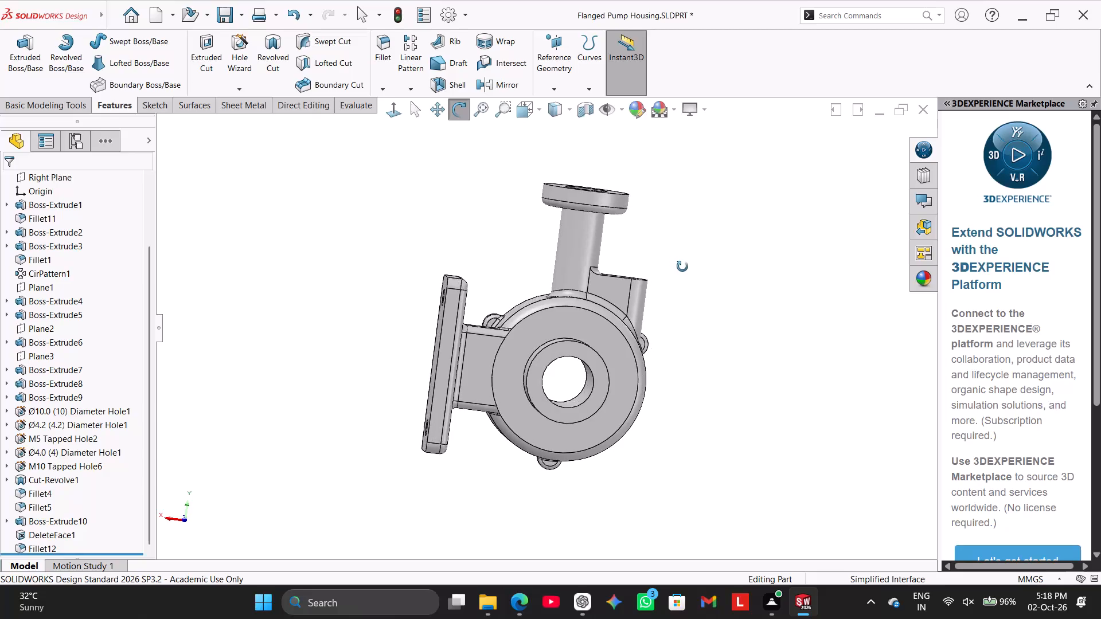
pyautogui.moveTo(682, 267); pyautogui.dragTo(680, 275, button='middle')
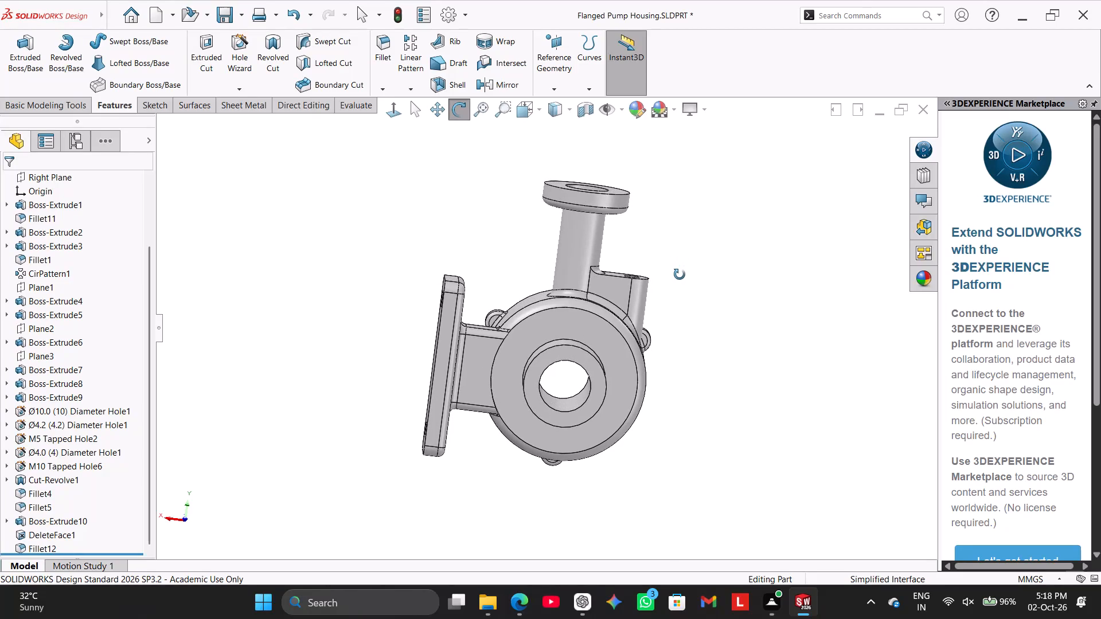
pyautogui.moveTo(680, 275); pyautogui.dragTo(601, 319, button='middle')
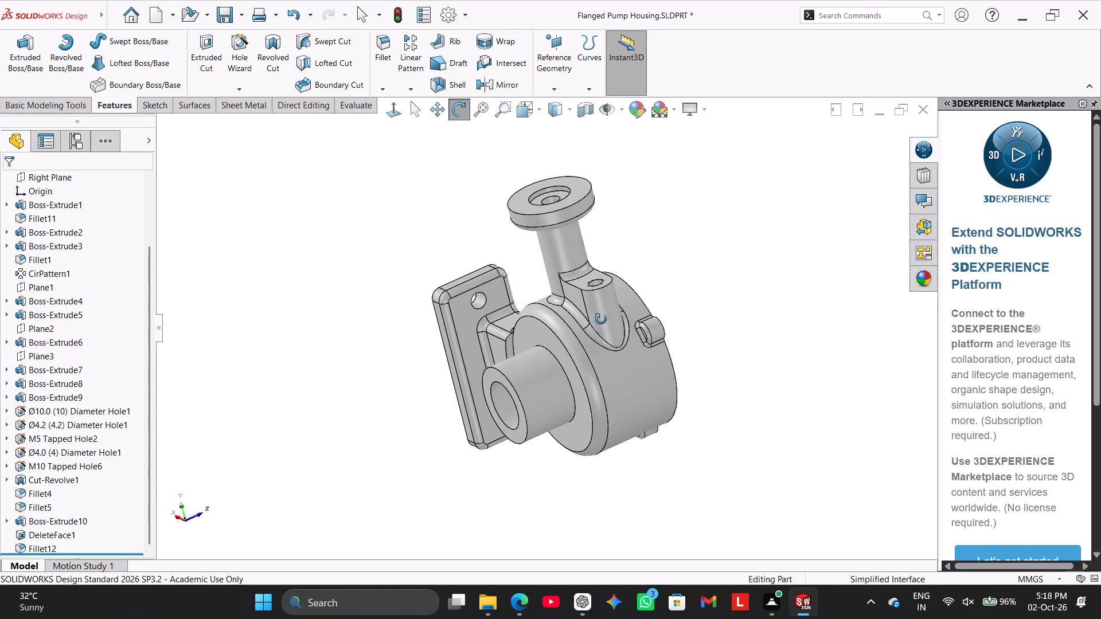
pyautogui.moveTo(601, 319); pyautogui.dragTo(593, 276, button='middle')
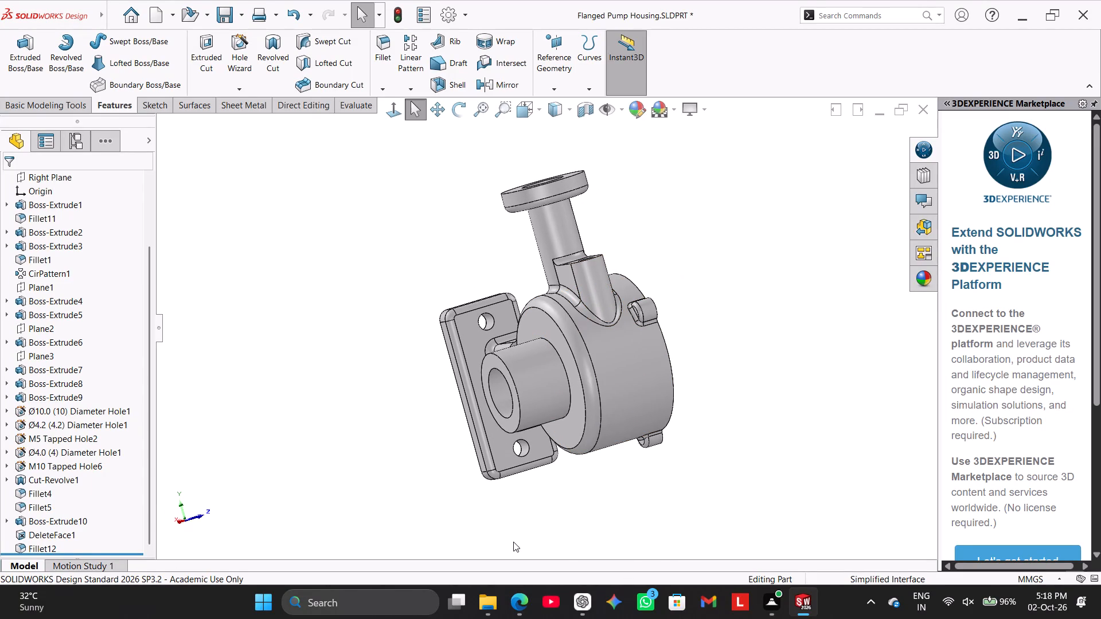
pyautogui.moveTo(475, 518); pyautogui.dragTo(548, 416, button='middle')
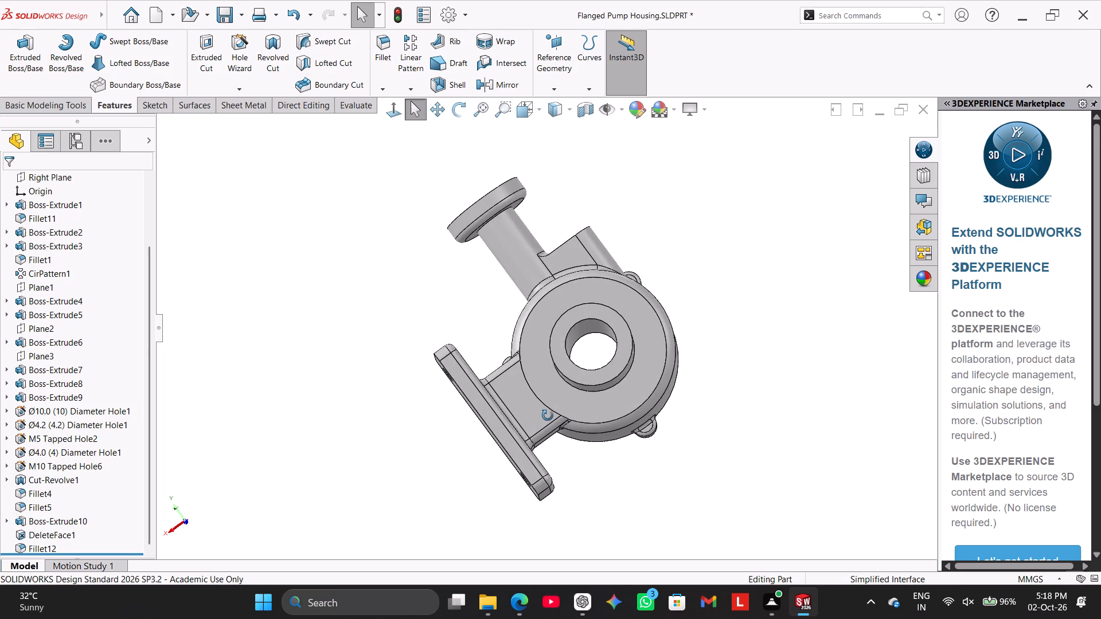
# Section the housing parallel to the Front Plane at a -31 mm offset and view the cut face-on.
pyautogui.moveTo(548, 416); pyautogui.dragTo(552, 424, button='middle')
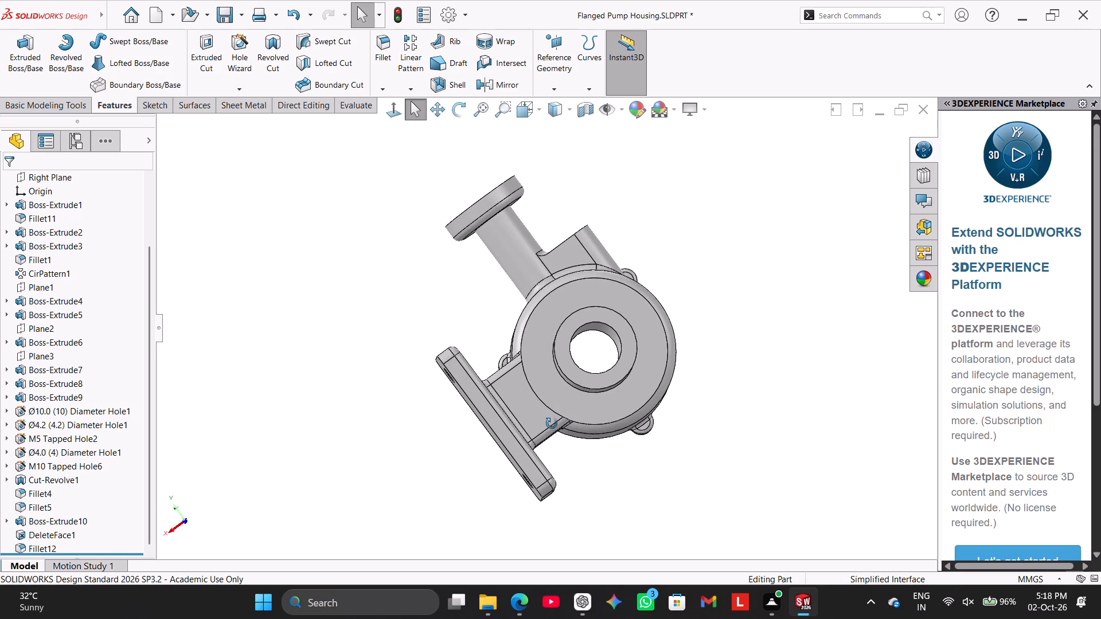
pyautogui.moveTo(552, 424); pyautogui.dragTo(339, 582, button='middle')
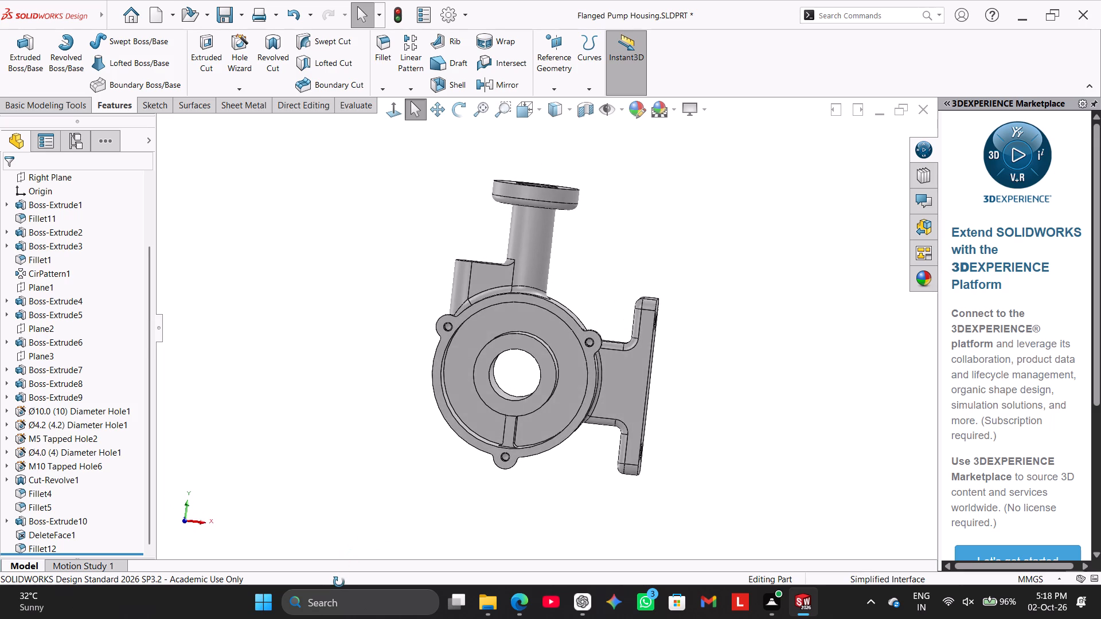
pyautogui.moveTo(339, 582); pyautogui.dragTo(349, 579, button='middle')
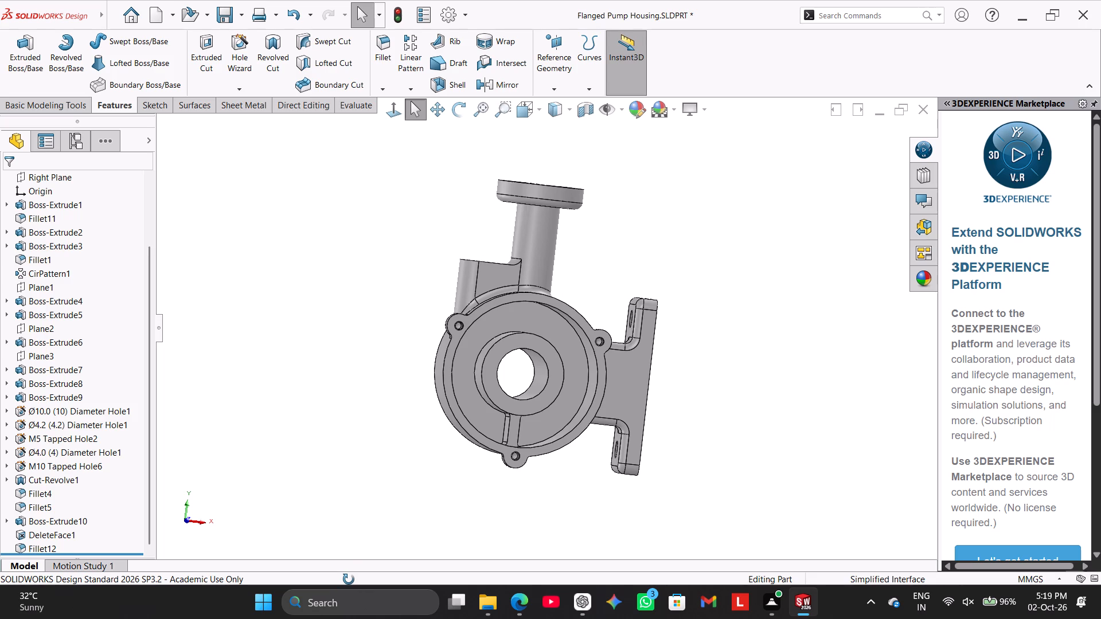
pyautogui.moveTo(349, 579); pyautogui.dragTo(350, 581, button='middle')
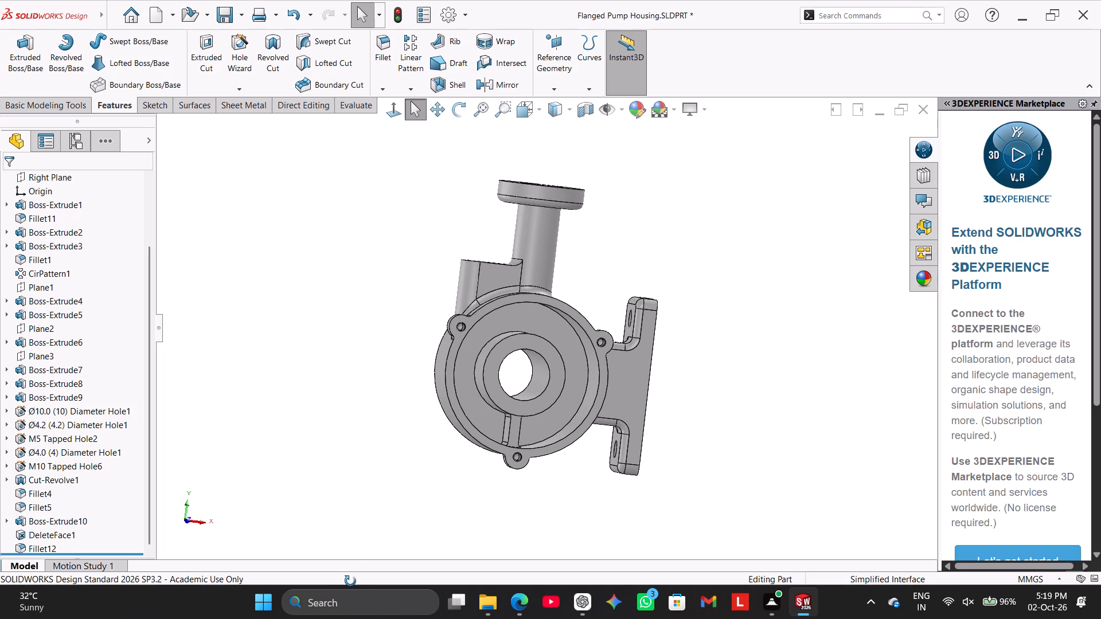
pyautogui.moveTo(350, 581); pyautogui.dragTo(354, 595, button='middle')
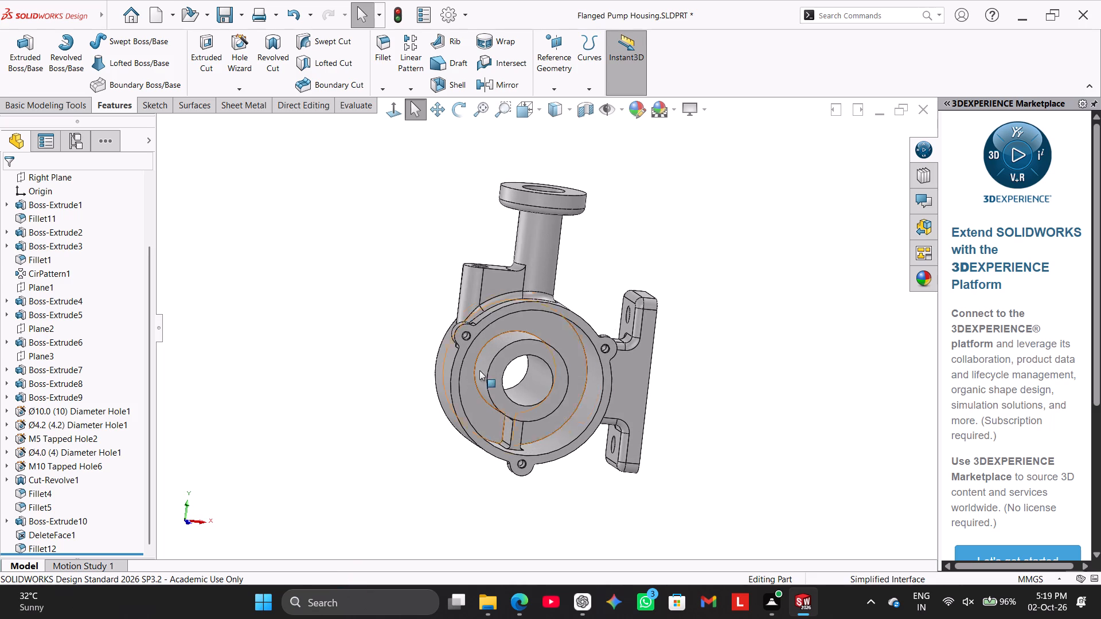
pyautogui.click(587, 110)
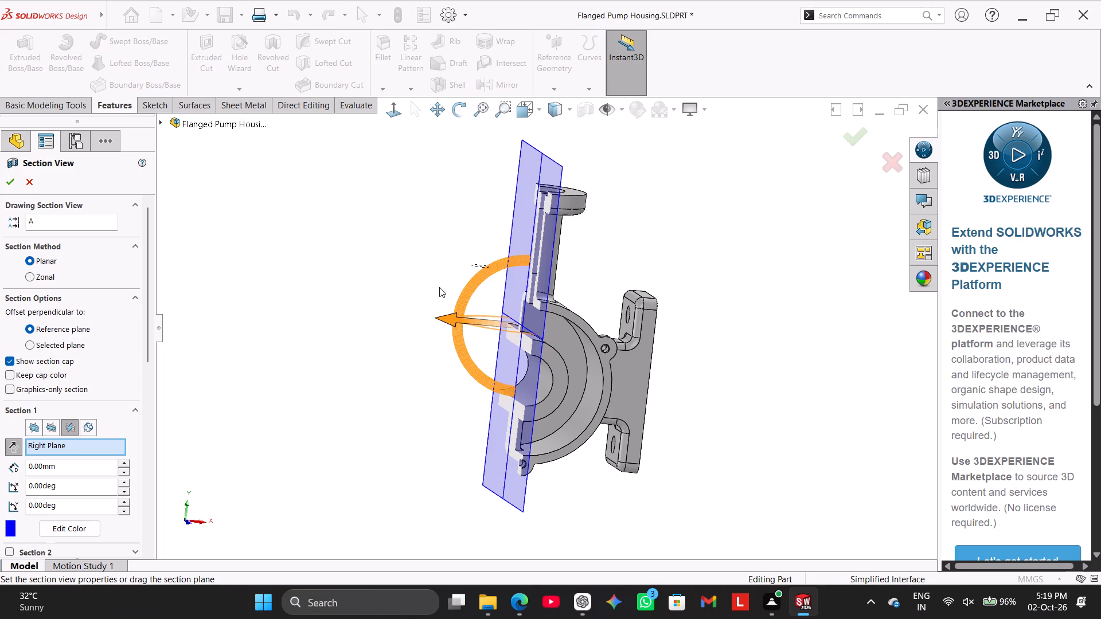
pyautogui.click(54, 426)
pyautogui.moveTo(396, 289); pyautogui.dragTo(375, 421, button='middle')
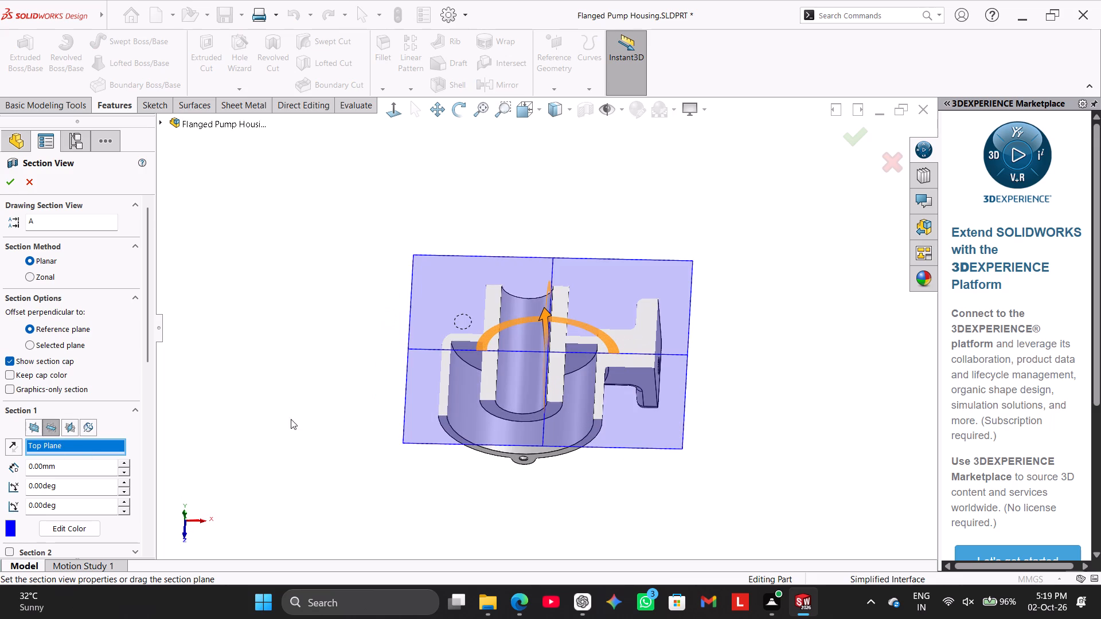
pyautogui.click(37, 424)
pyautogui.moveTo(310, 331); pyautogui.dragTo(329, 254)
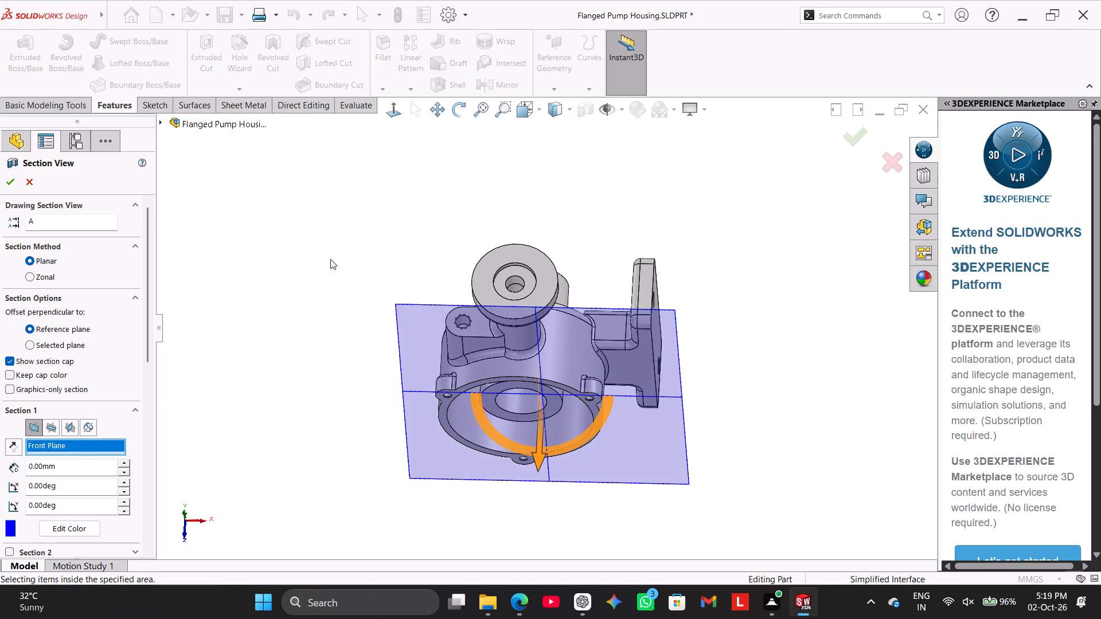
pyautogui.moveTo(342, 258); pyautogui.dragTo(364, 166, button='middle')
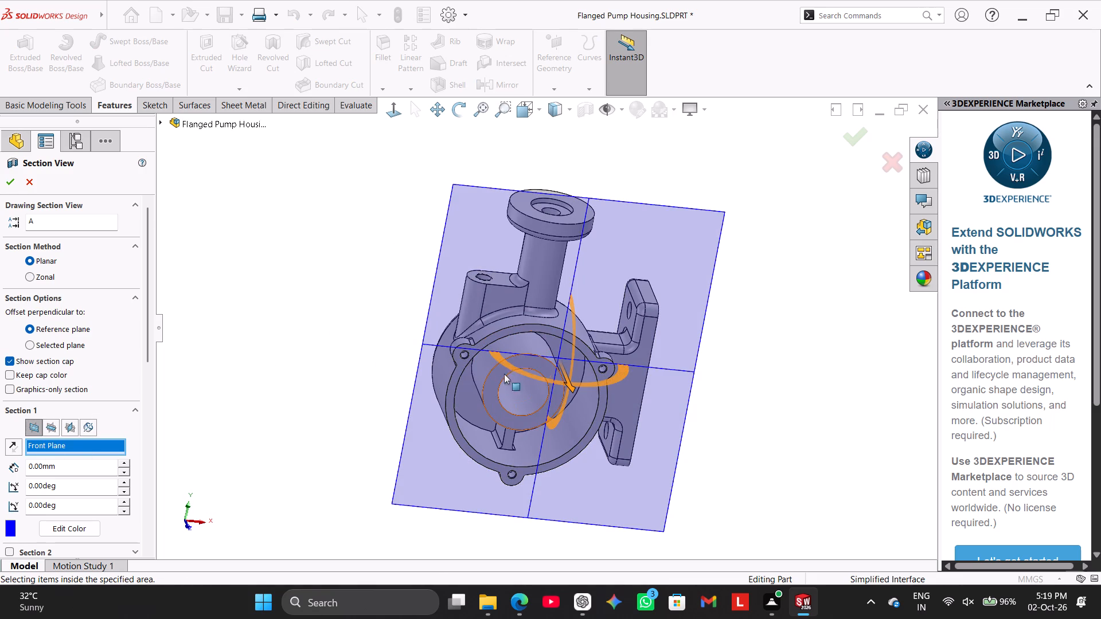
pyautogui.moveTo(565, 383); pyautogui.dragTo(565, 360)
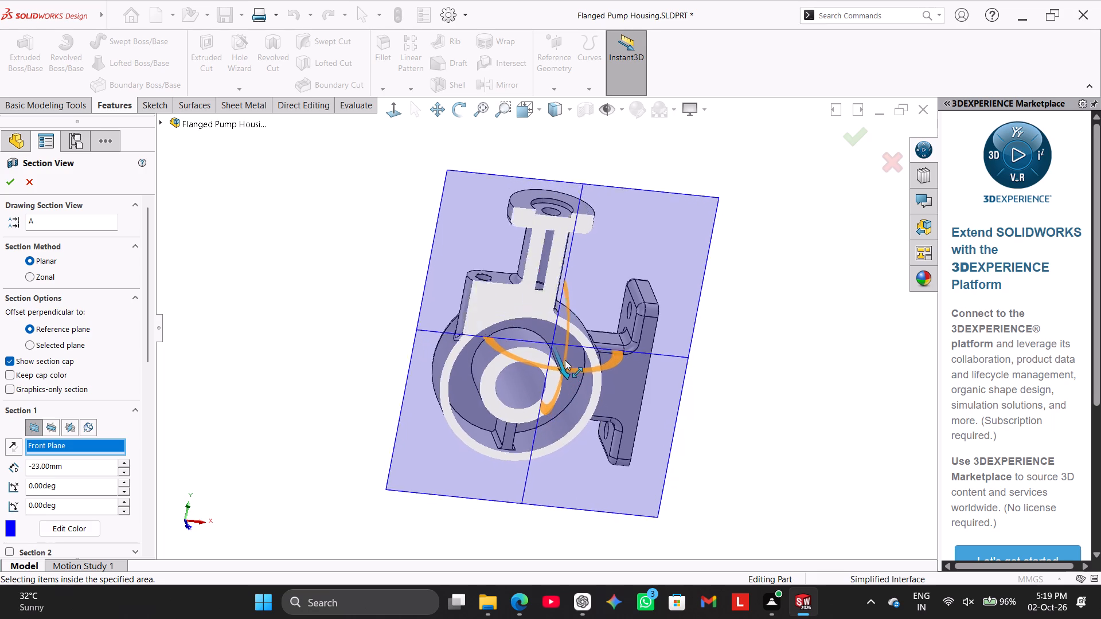
pyautogui.moveTo(565, 360); pyautogui.dragTo(564, 356)
pyautogui.click(399, 111)
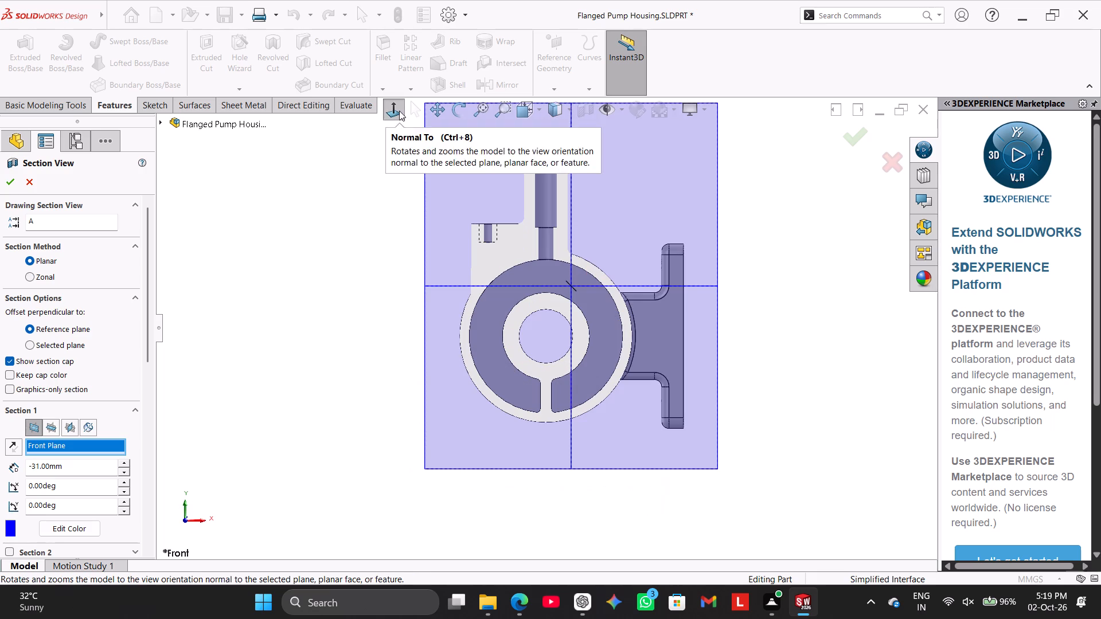
pyautogui.click(14, 187)
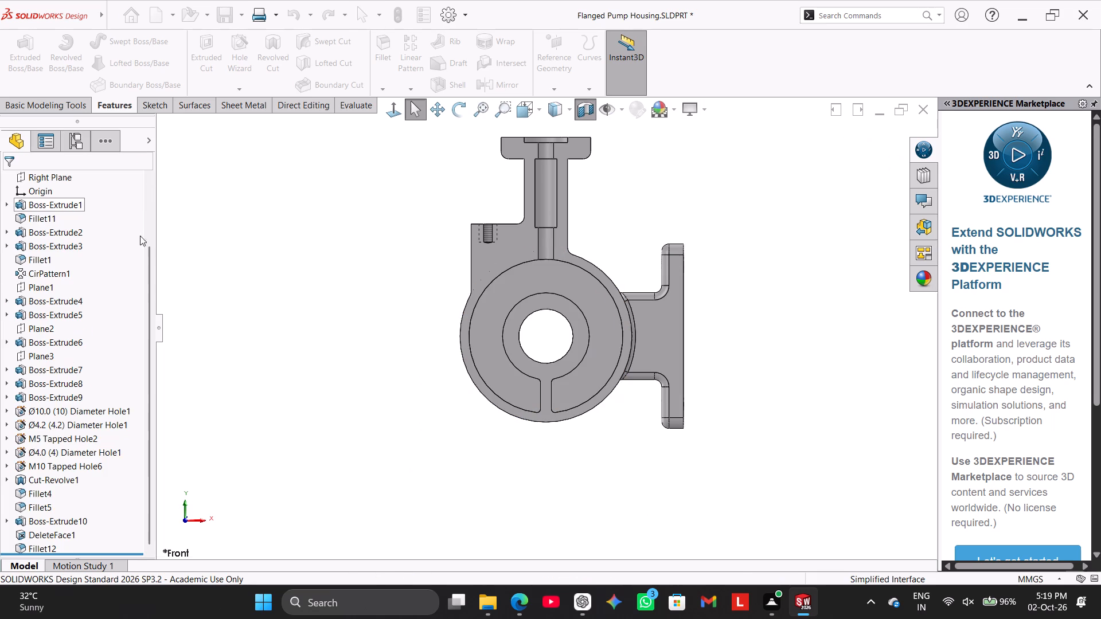
pyautogui.click(179, 237)
# Examine the sectioned hub, internal rib and outlet bore from several angles, ending with the section view turned off.
pyautogui.moveTo(262, 253); pyautogui.dragTo(314, 285, button='middle')
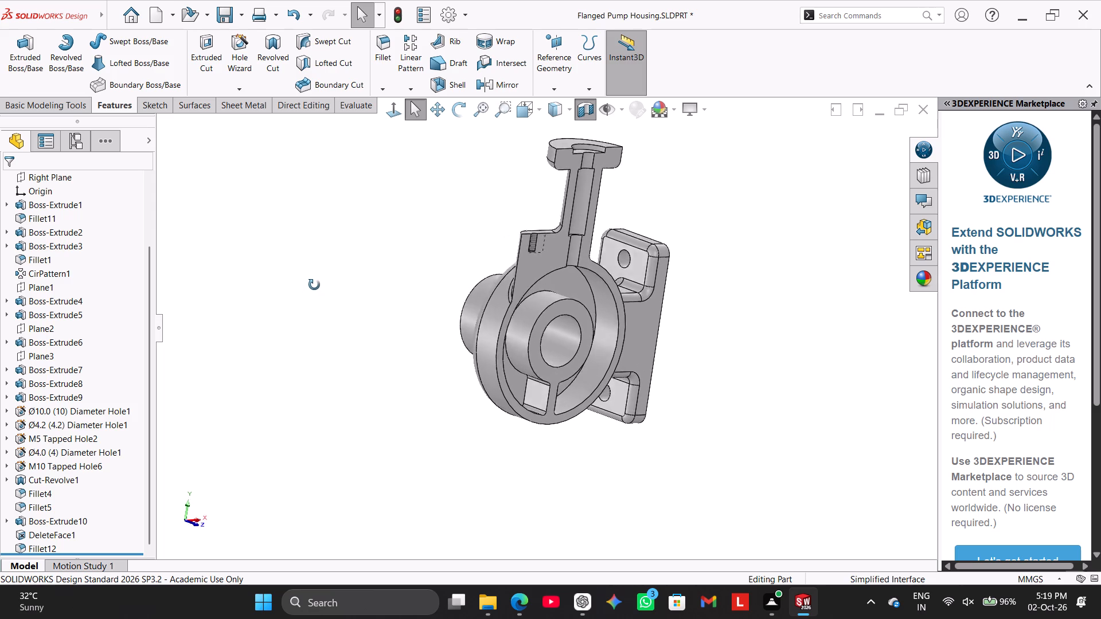
pyautogui.moveTo(314, 285); pyautogui.dragTo(260, 254, button='middle')
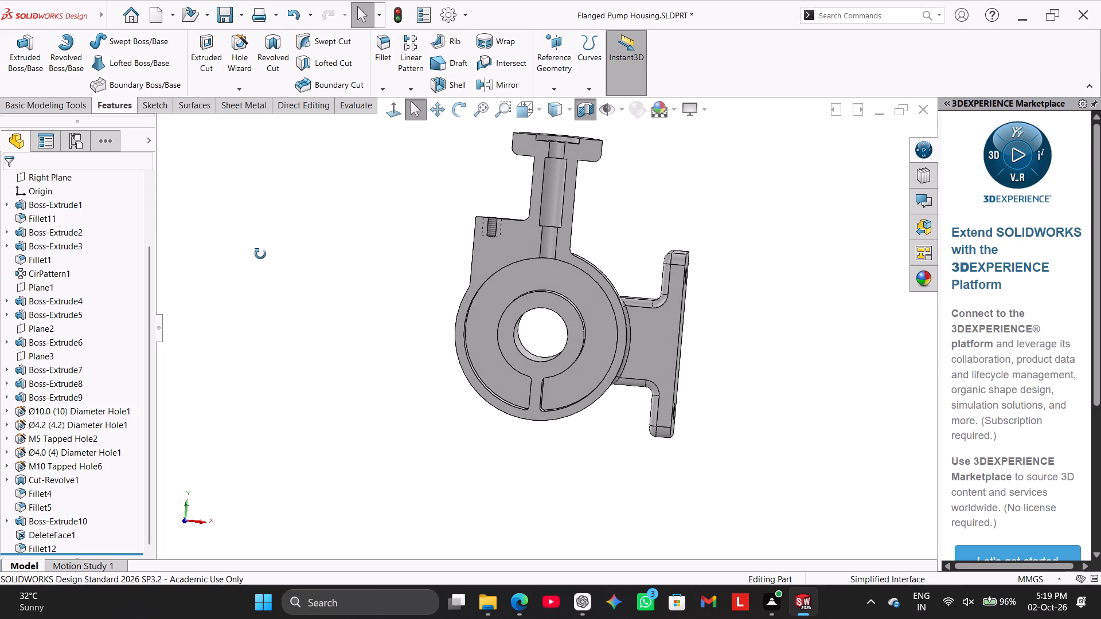
pyautogui.moveTo(260, 254); pyautogui.dragTo(382, 272, button='middle')
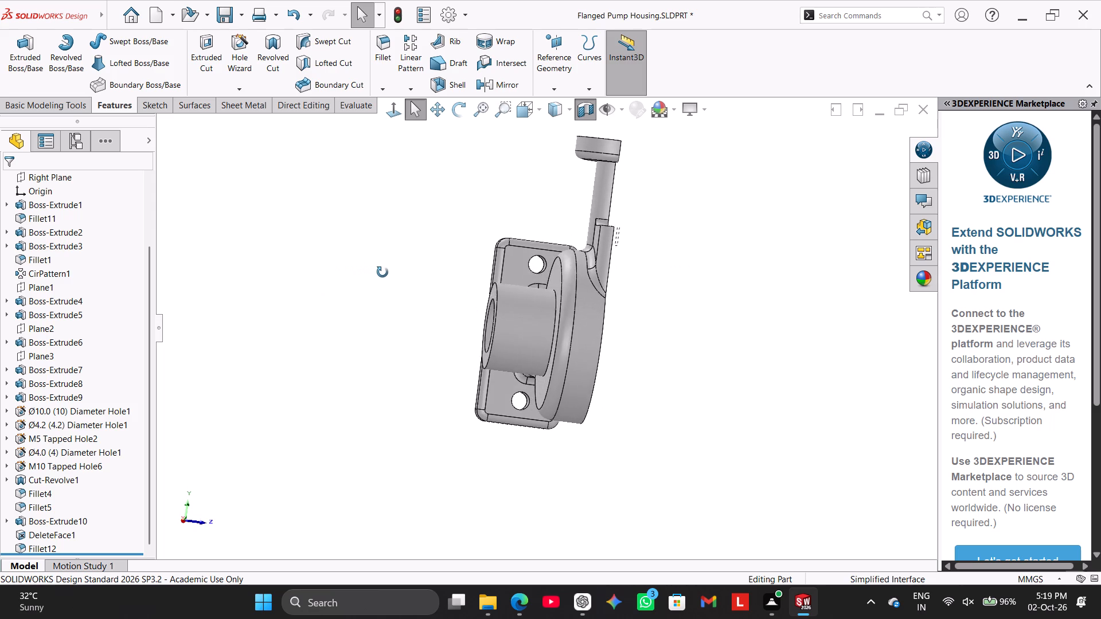
pyautogui.moveTo(382, 272); pyautogui.dragTo(491, 314, button='middle')
pyautogui.click(587, 109)
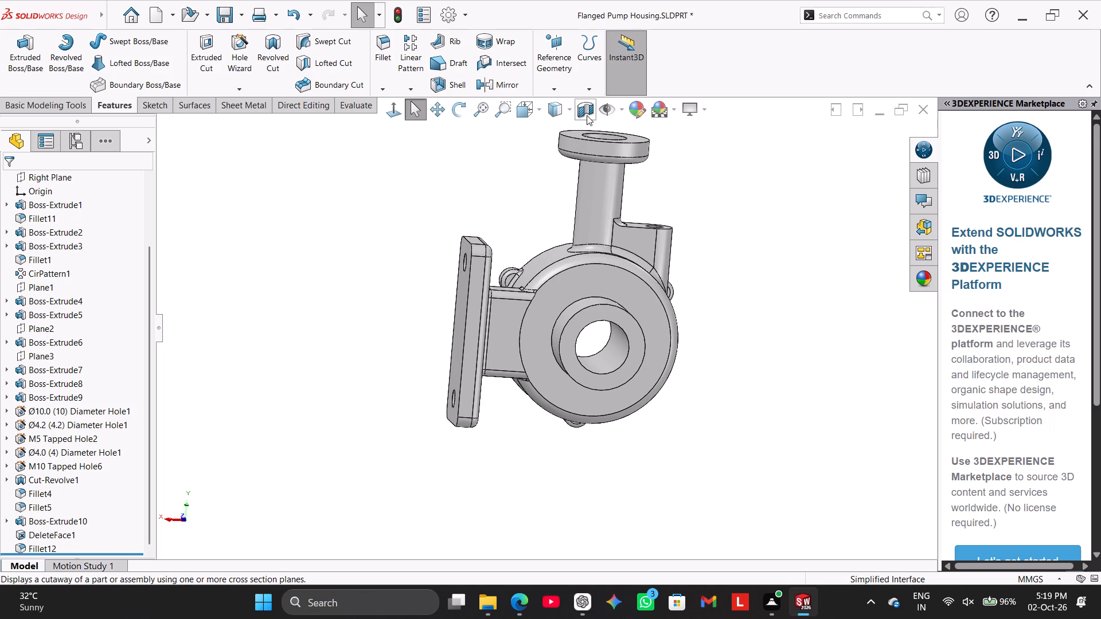
# Section the housing at the -31 mm Front Plane offset with the cut direction reversed and inspect the open half.
pyautogui.click(587, 107)
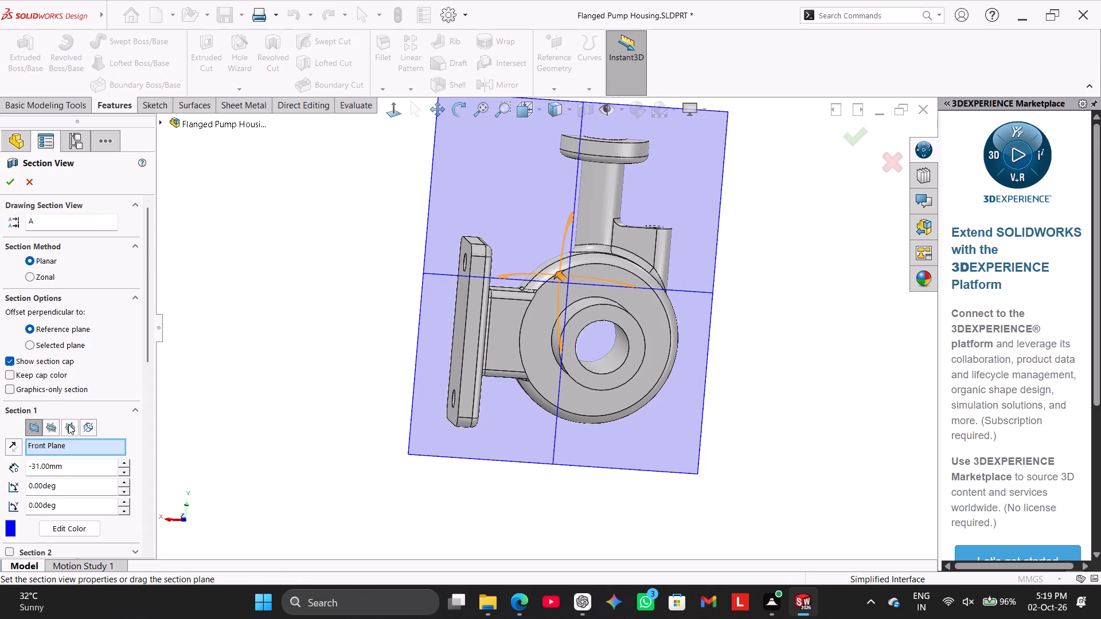
pyautogui.click(17, 445)
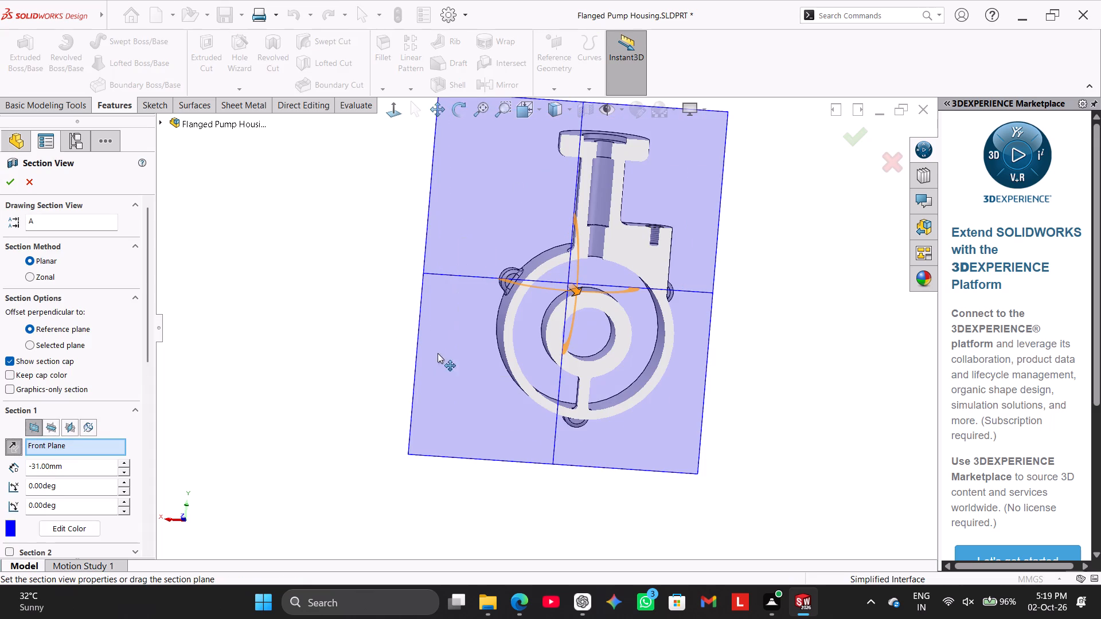
pyautogui.click(15, 187)
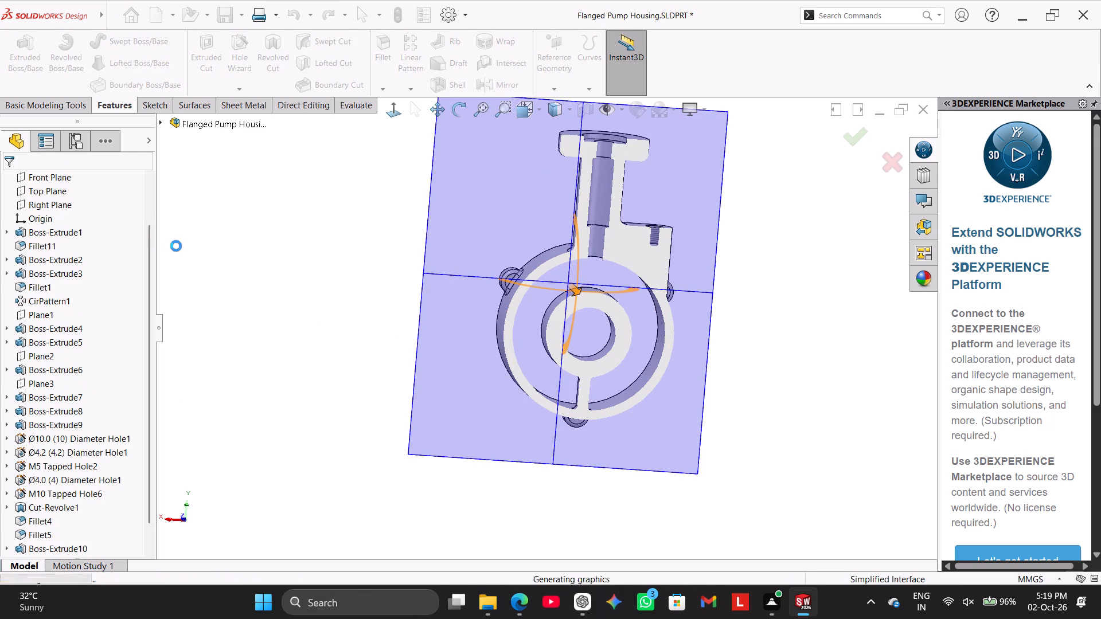
pyautogui.click(270, 244)
pyautogui.moveTo(418, 250); pyautogui.dragTo(354, 314, button='middle')
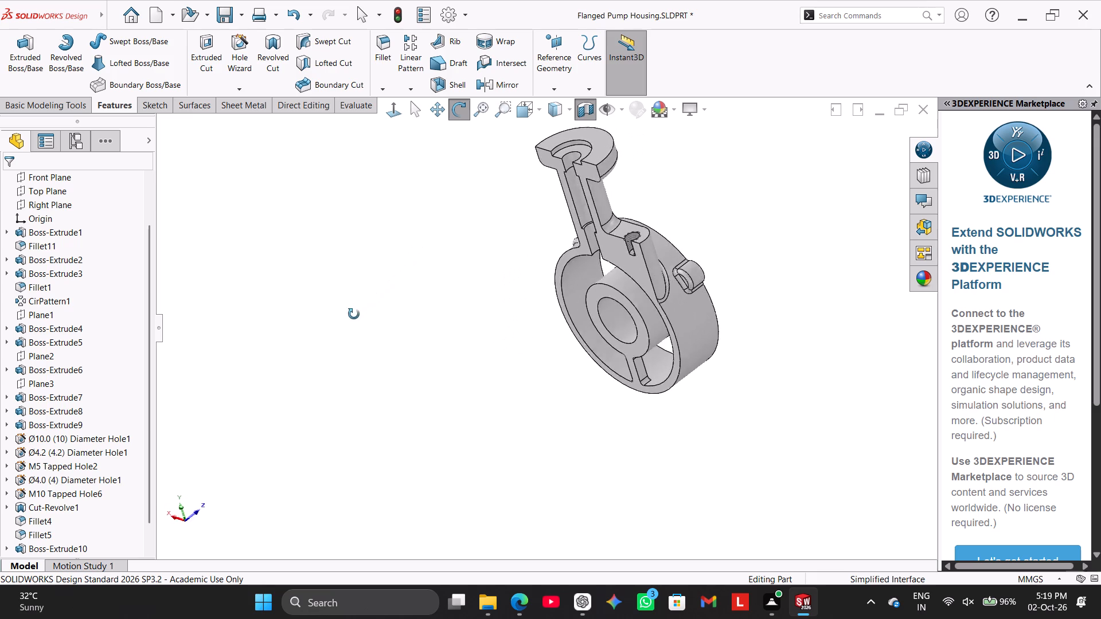
pyautogui.moveTo(354, 314); pyautogui.dragTo(413, 271, button='middle')
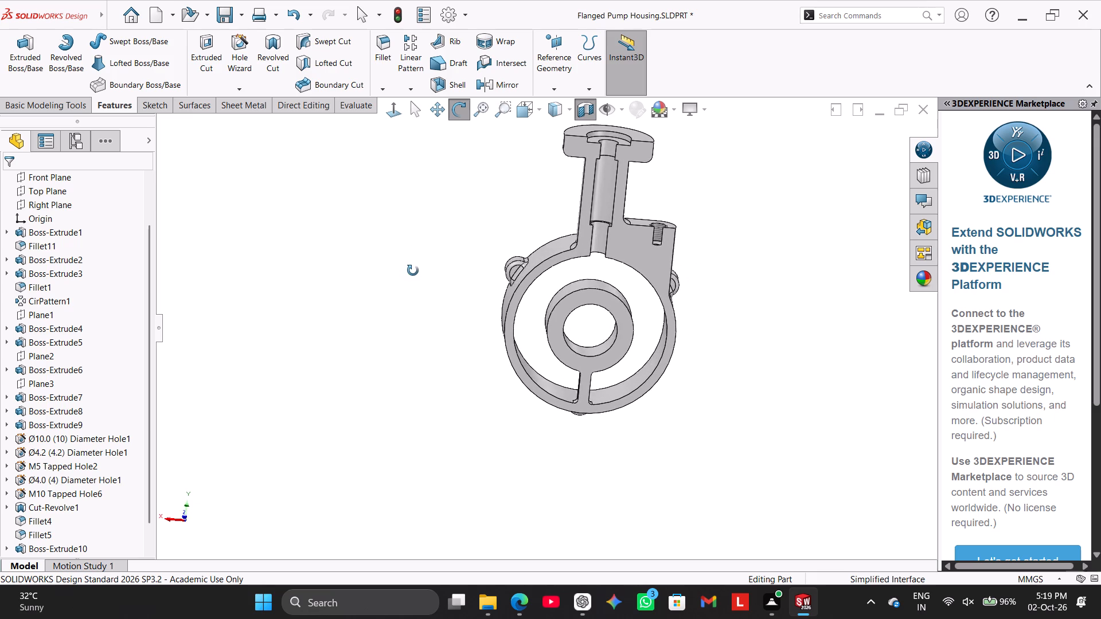
pyautogui.moveTo(413, 271); pyautogui.dragTo(419, 299, button='middle')
pyautogui.click(584, 108)
# Give the whole part the standard orange appearance colour, RGB 232, 113, 8, for all display states.
pyautogui.moveTo(395, 309); pyautogui.dragTo(553, 202, button='right')
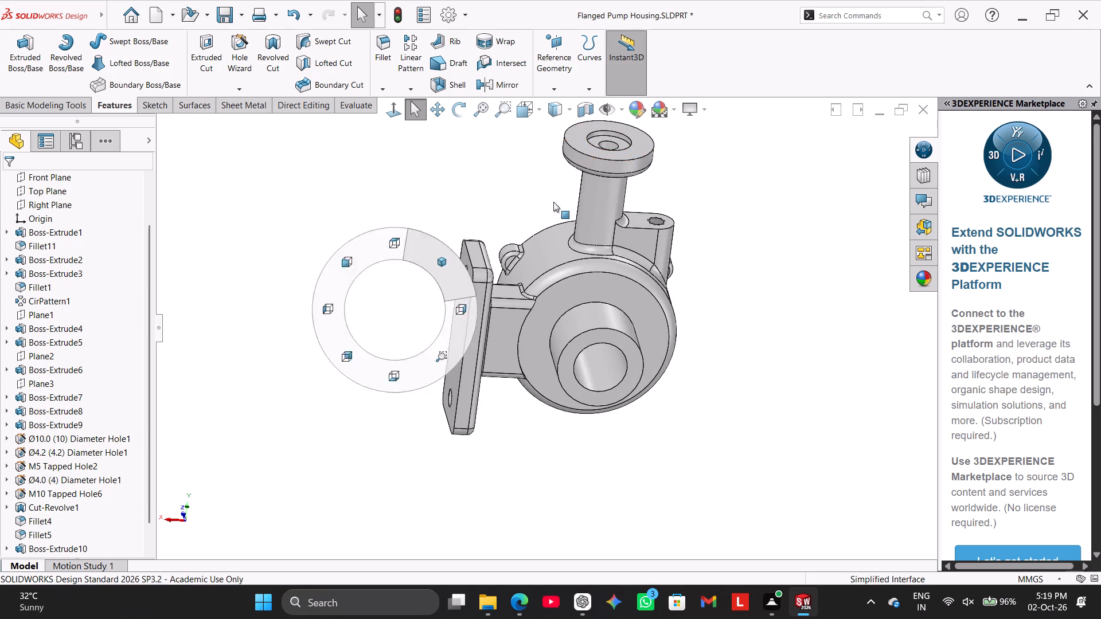
pyautogui.moveTo(553, 202); pyautogui.dragTo(534, 214, button='right')
pyautogui.click(413, 278)
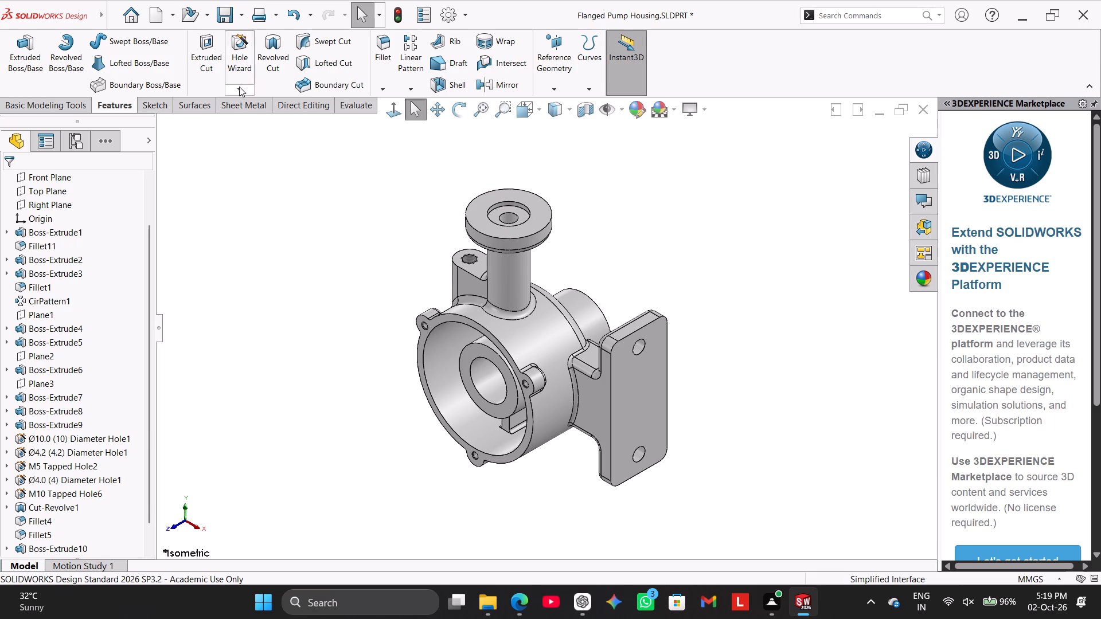
pyautogui.click(634, 108)
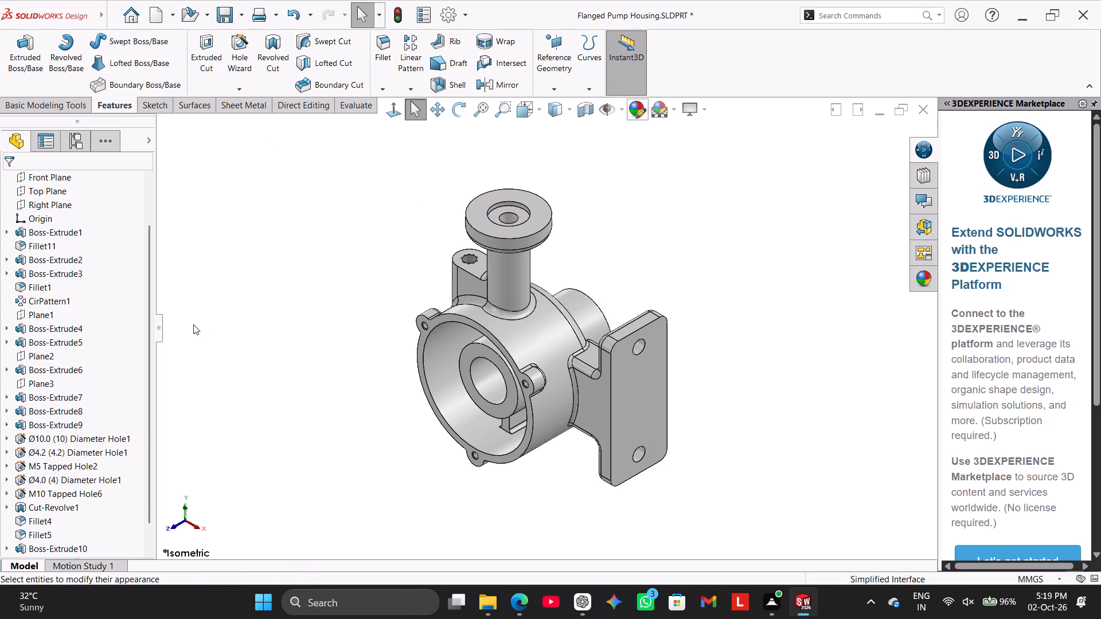
pyautogui.moveTo(150, 292); pyautogui.dragTo(155, 409)
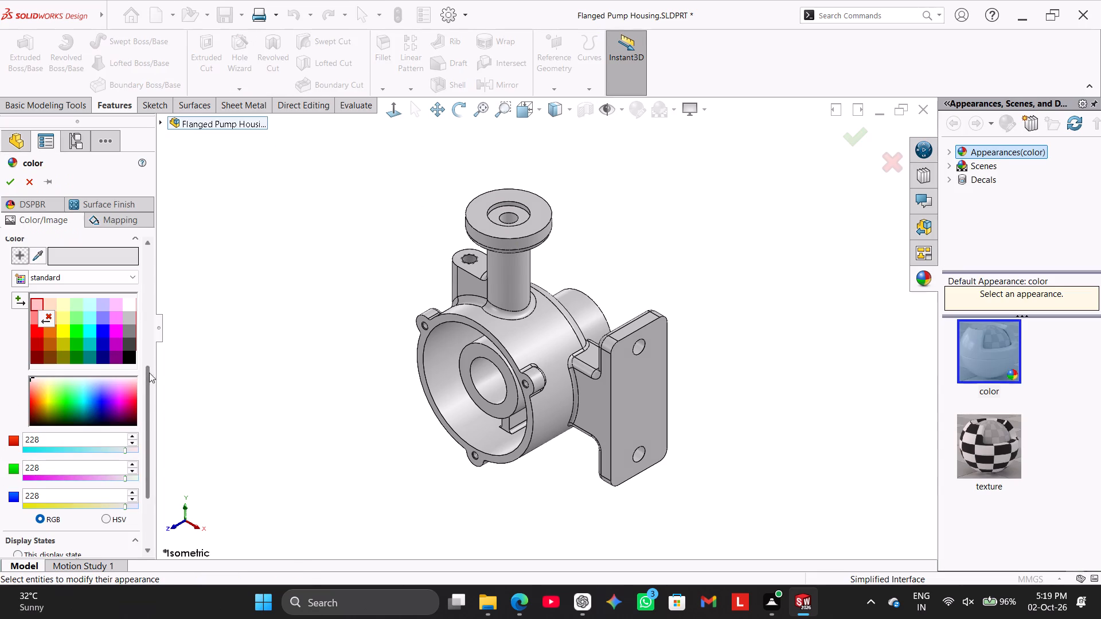
pyautogui.moveTo(146, 377); pyautogui.dragTo(146, 411)
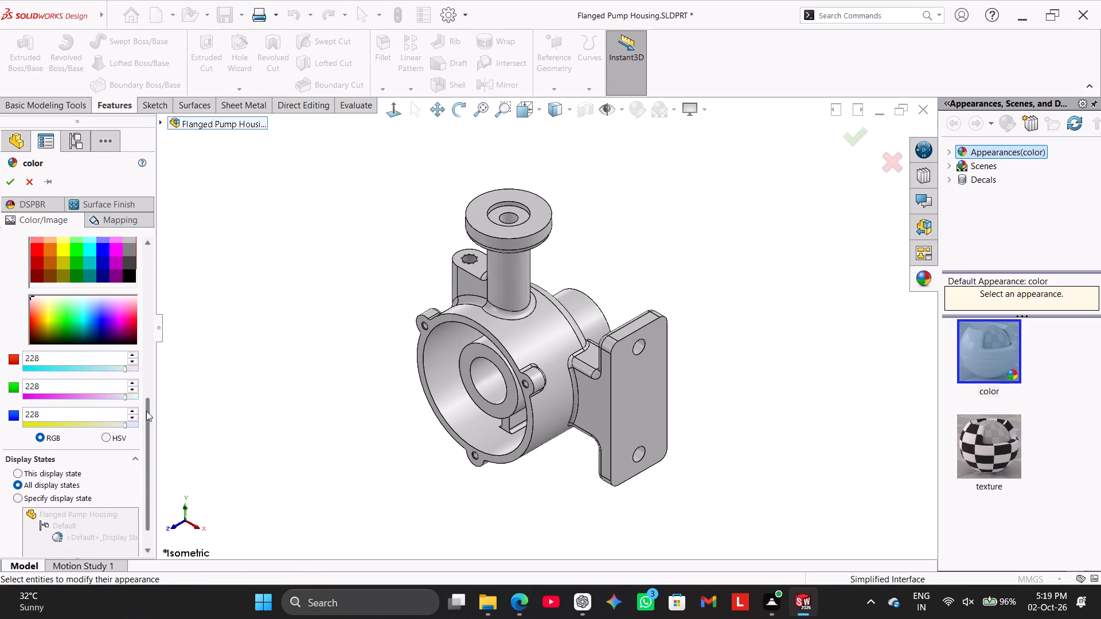
pyautogui.moveTo(146, 411); pyautogui.dragTo(148, 473)
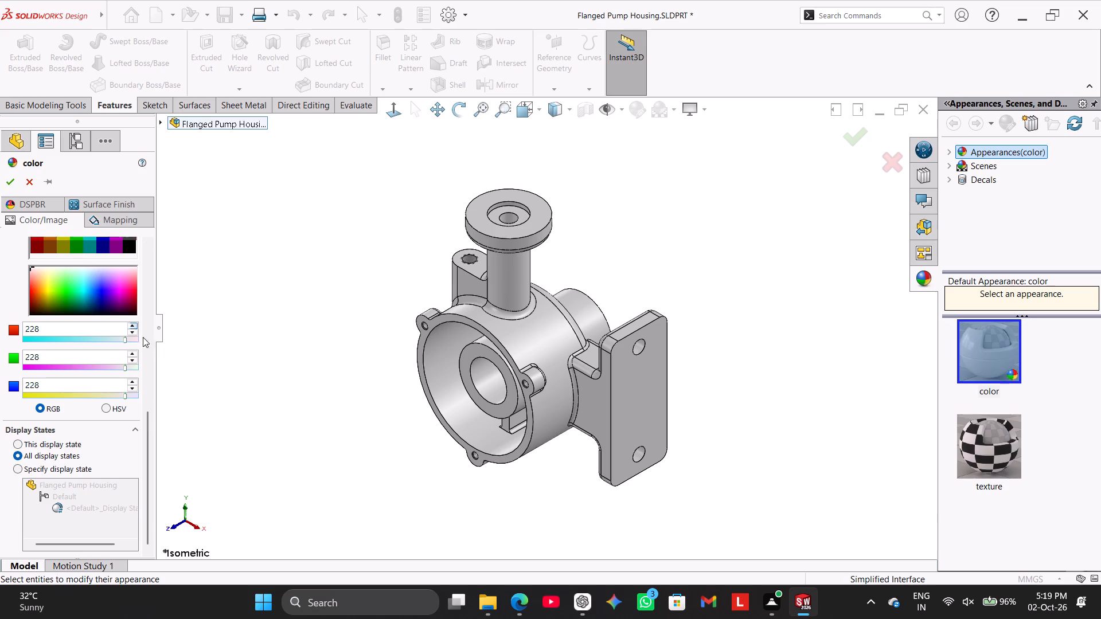
pyautogui.moveTo(143, 423); pyautogui.dragTo(147, 387)
pyautogui.click(51, 308)
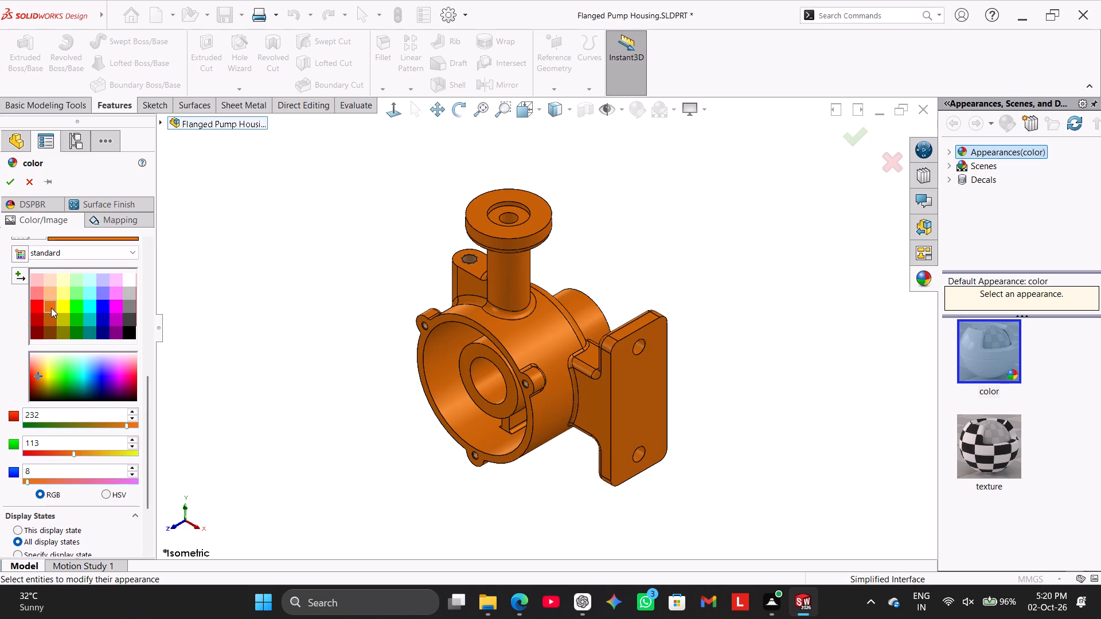
pyautogui.click(51, 319)
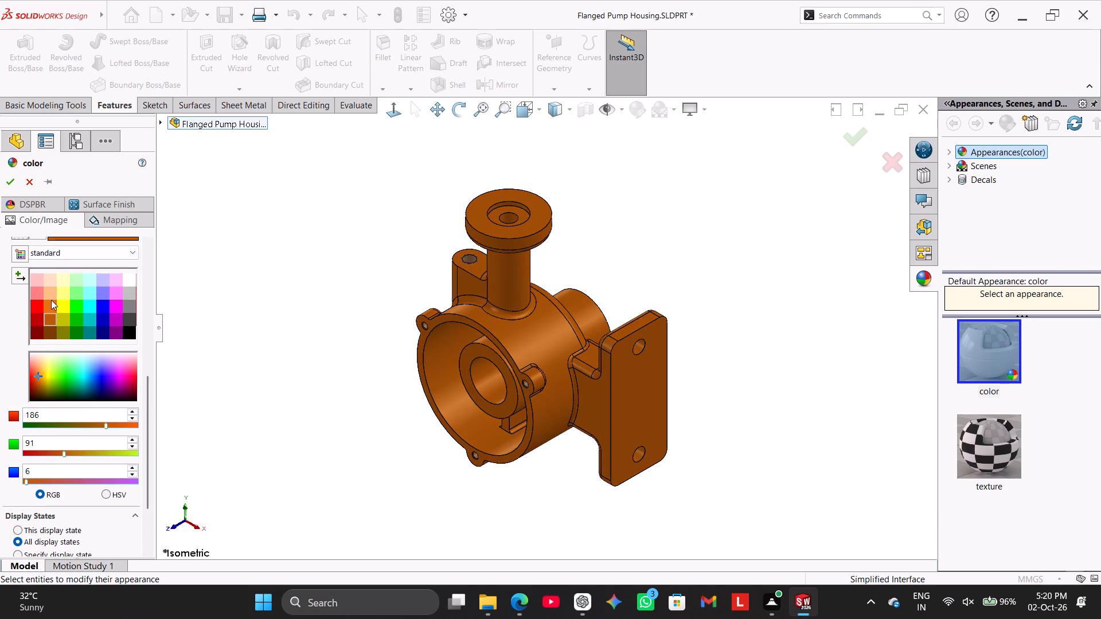
pyautogui.click(51, 292)
pyautogui.click(51, 305)
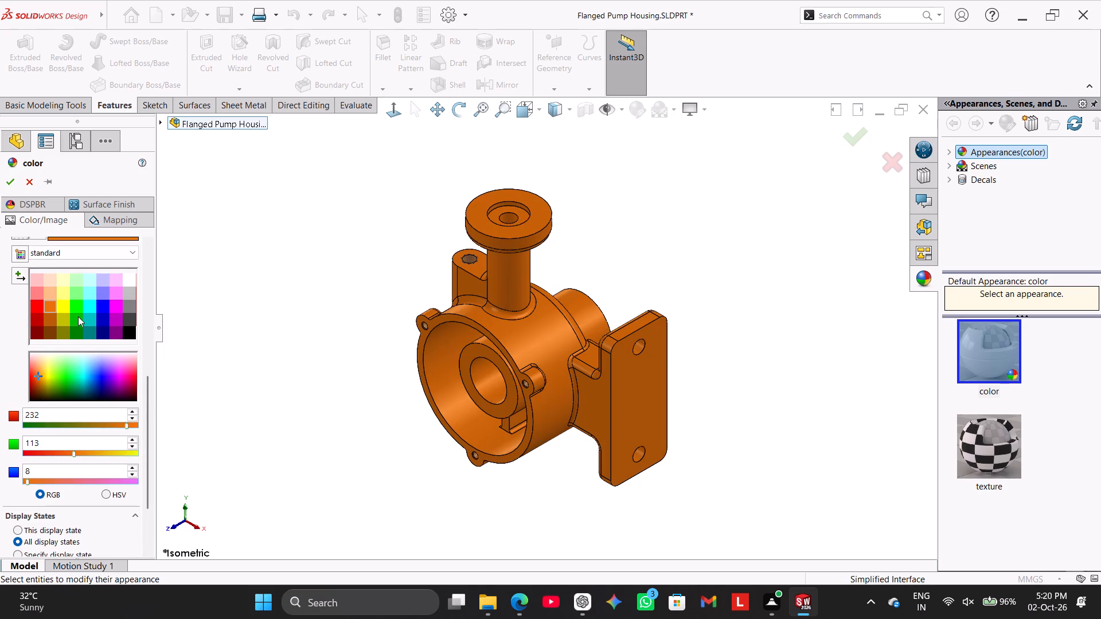
# Fine-tune the part's orange colour to RGB 232, 130, 7 and apply it.
pyautogui.moveTo(149, 383); pyautogui.dragTo(149, 397)
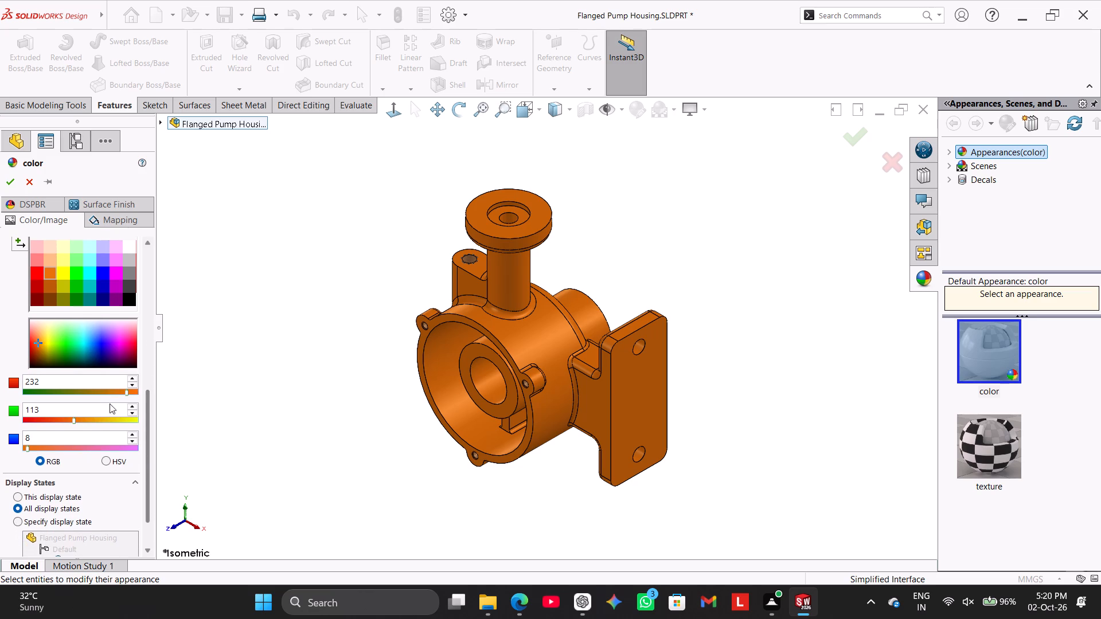
pyautogui.click(82, 422)
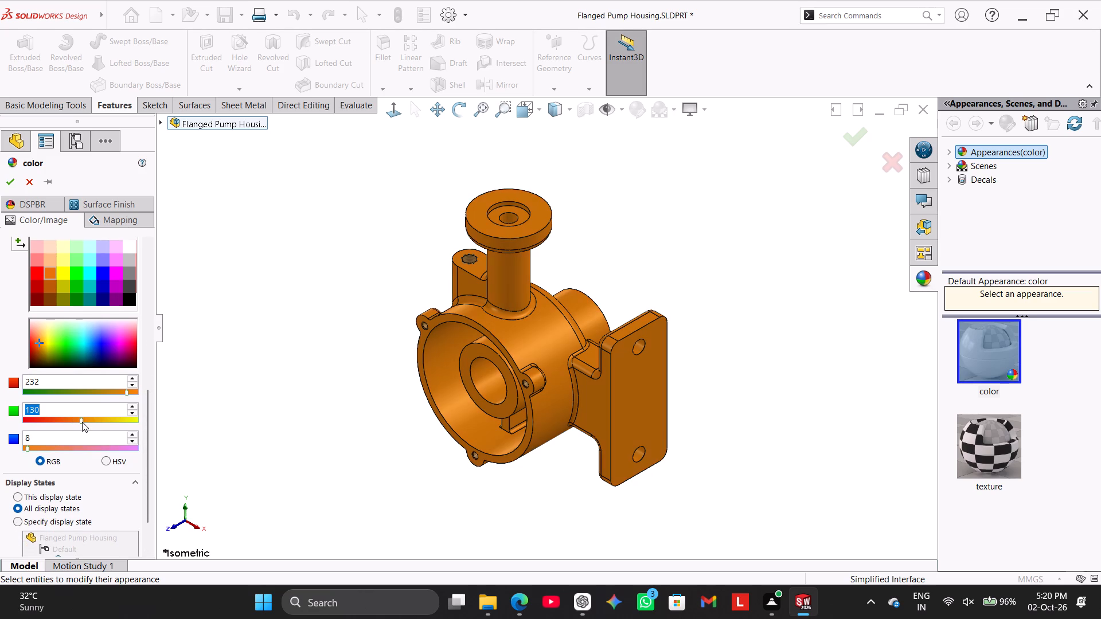
pyautogui.click(34, 448)
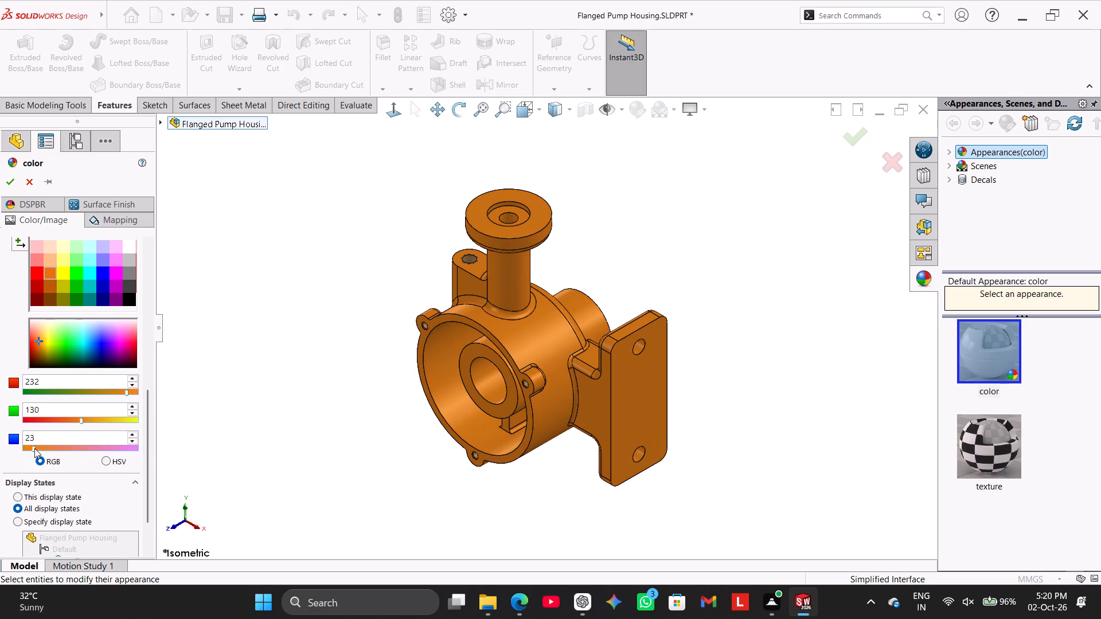
pyautogui.click(36, 448)
pyautogui.click(28, 446)
pyautogui.click(10, 182)
pyautogui.click(206, 301)
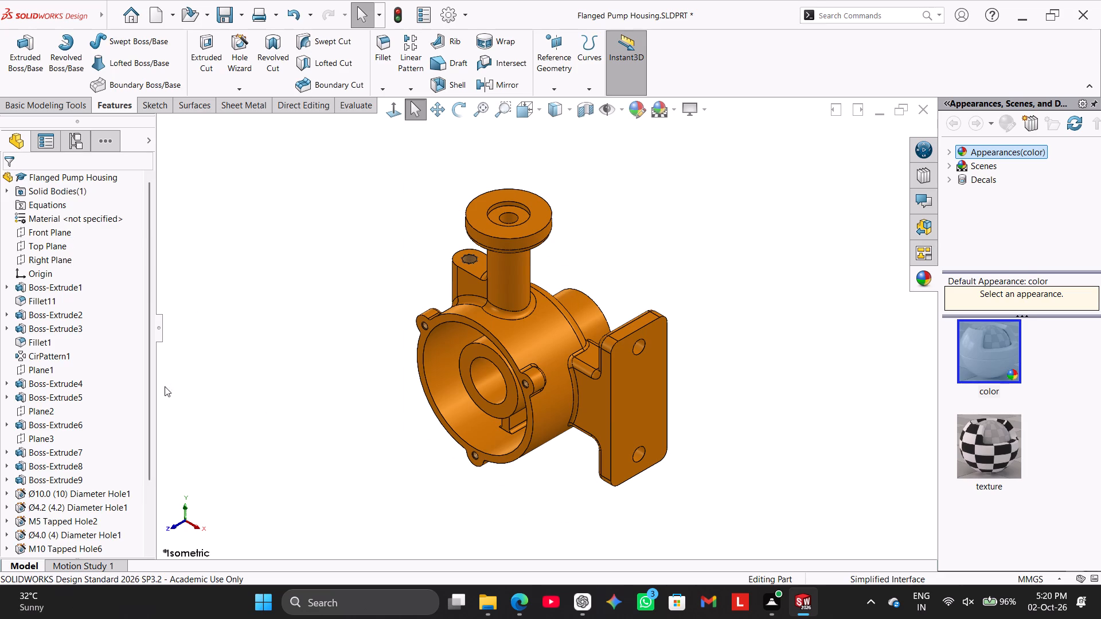
# Apply the polished aluminum appearance to the Cut-Revolve1 outlet bore and all five hole features, from M10 Tapped Hole6 up to the Ø10.0 hole.
pyautogui.moveTo(150, 370); pyautogui.dragTo(149, 389)
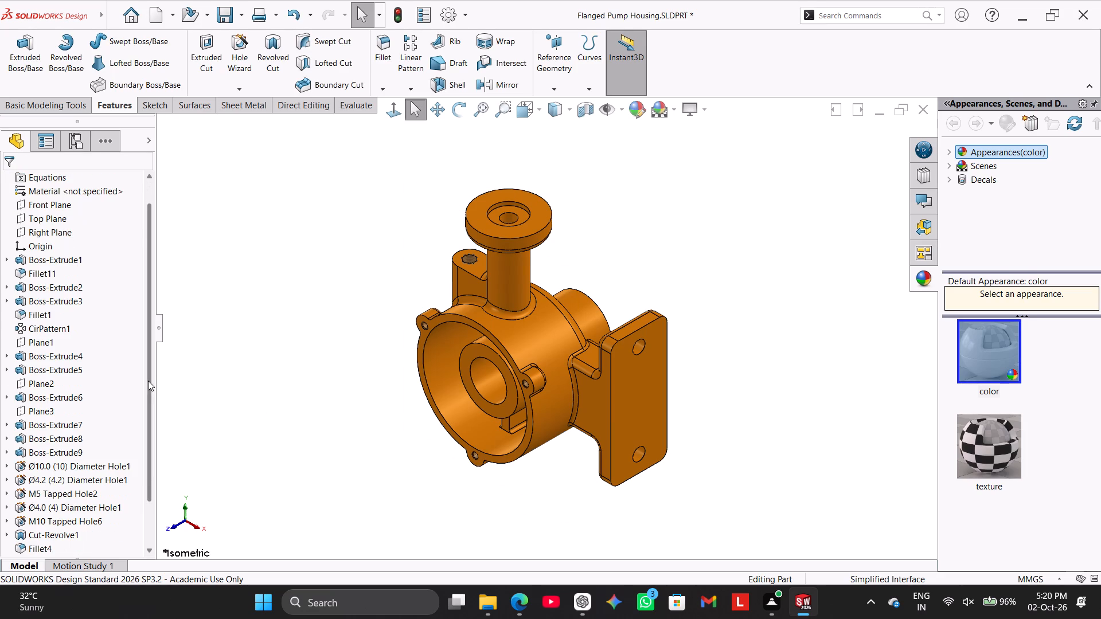
pyautogui.moveTo(147, 377); pyautogui.dragTo(149, 336)
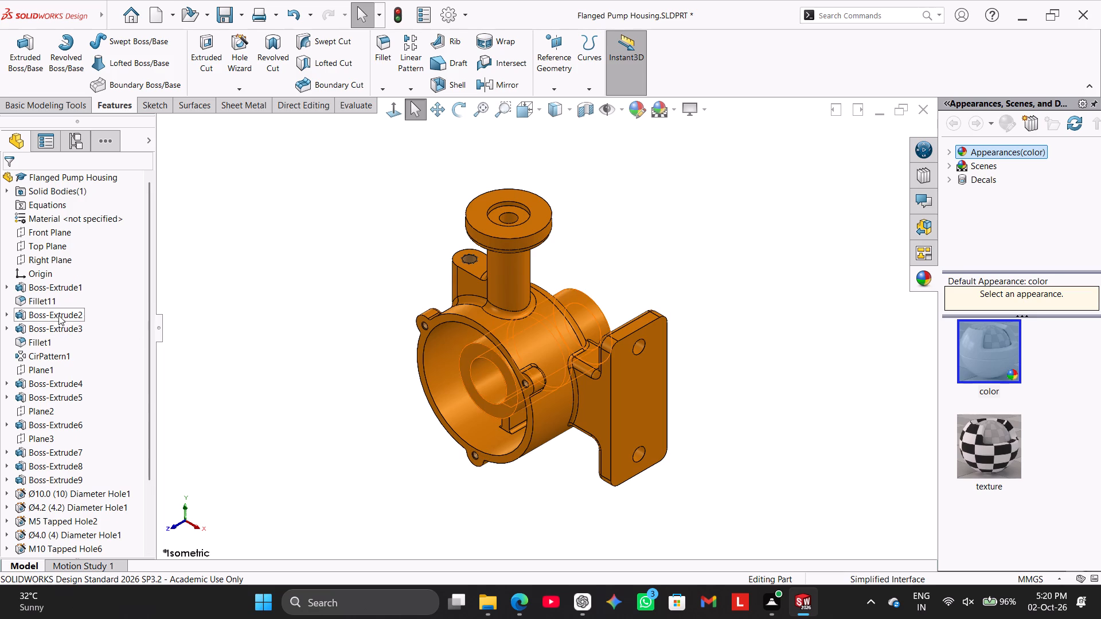
pyautogui.moveTo(148, 385); pyautogui.dragTo(158, 492)
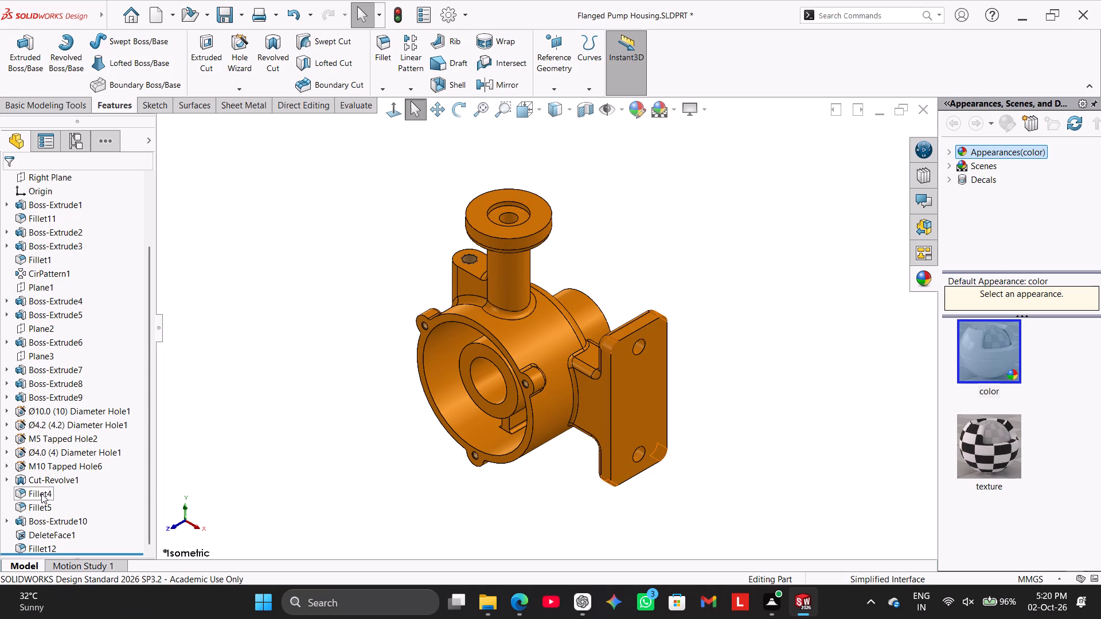
pyautogui.keyDown('ctrl'); pyautogui.click(41, 479); pyautogui.keyUp('ctrl')
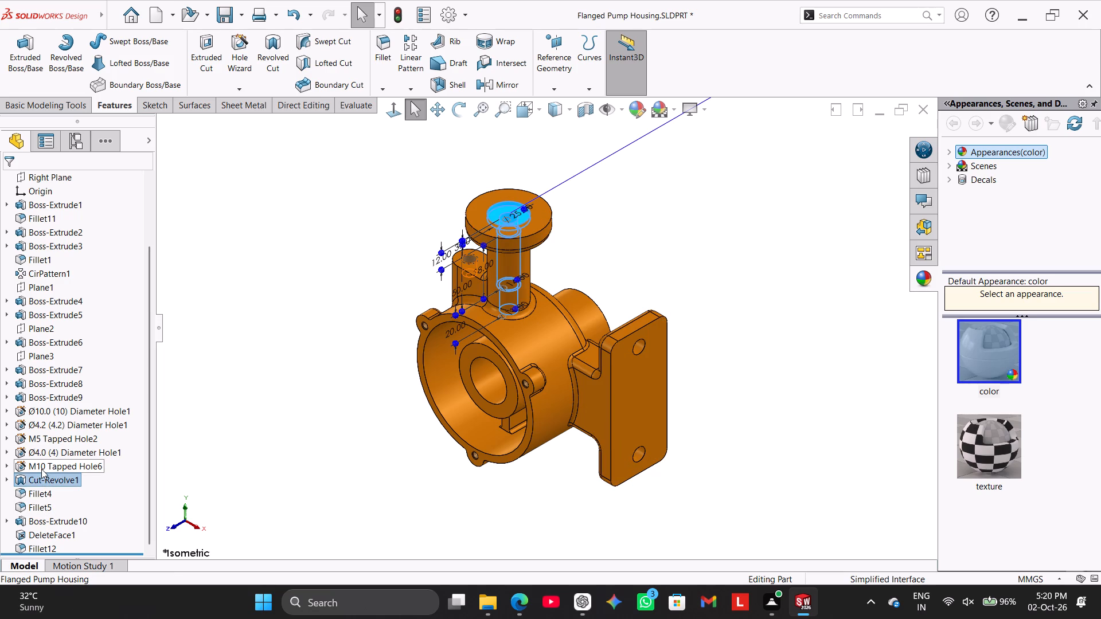
pyautogui.keyDown('ctrl'); pyautogui.click(41, 469); pyautogui.keyUp('ctrl')
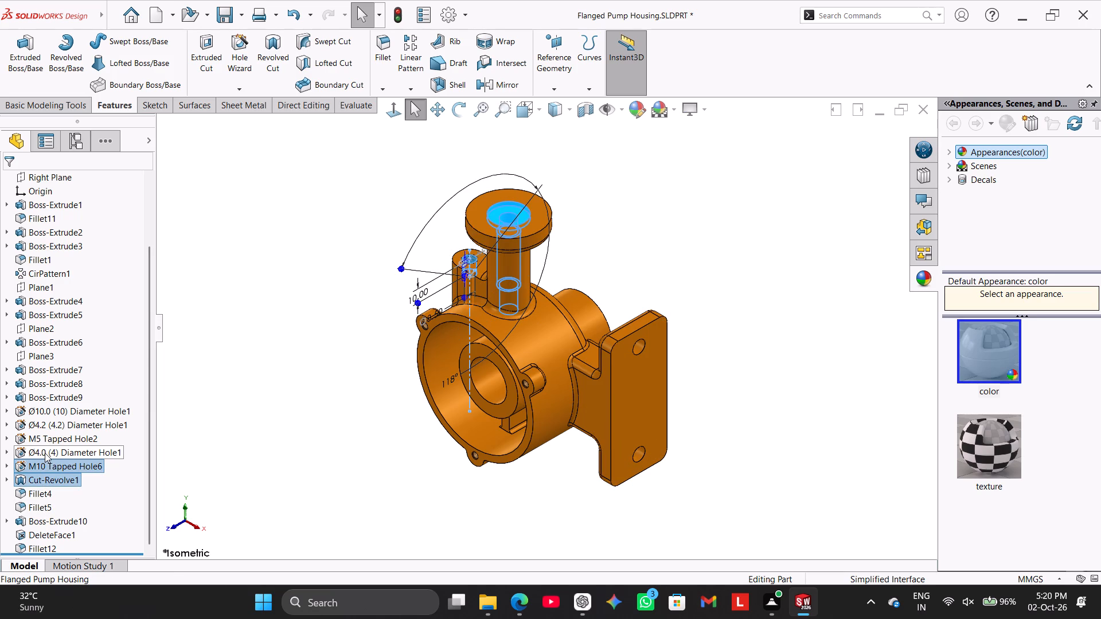
pyautogui.keyDown('ctrl'); pyautogui.click(45, 453); pyautogui.keyUp('ctrl')
pyautogui.keyDown('ctrl'); pyautogui.click(47, 443); pyautogui.keyUp('ctrl')
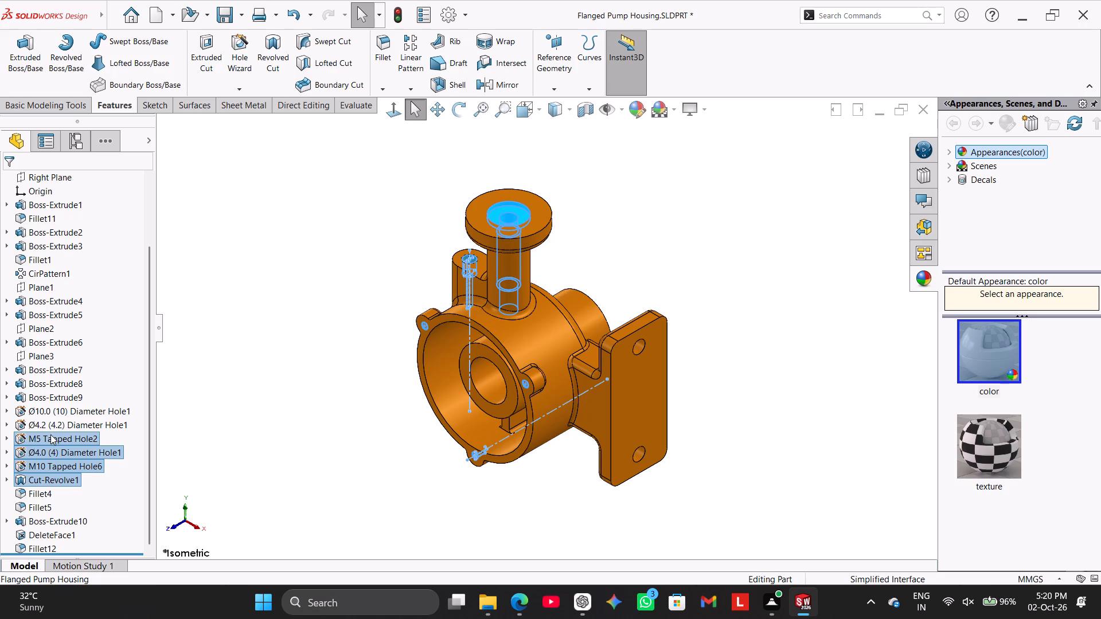
pyautogui.keyDown('ctrl'); pyautogui.click(52, 429); pyautogui.keyUp('ctrl')
pyautogui.keyDown('ctrl'); pyautogui.click(54, 413); pyautogui.keyUp('ctrl')
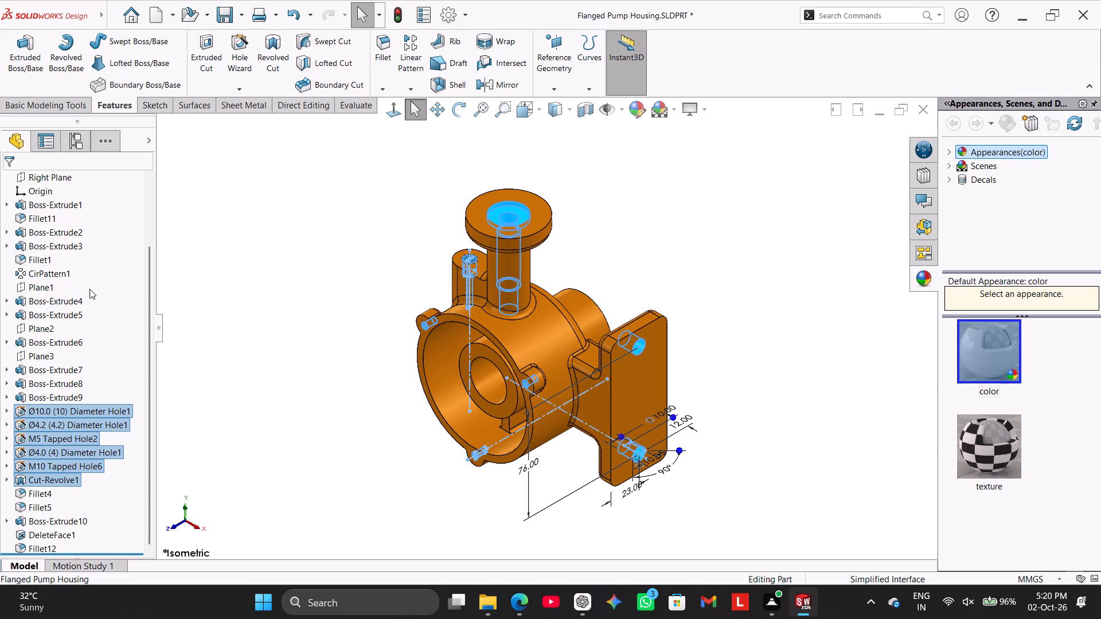
pyautogui.click(632, 111)
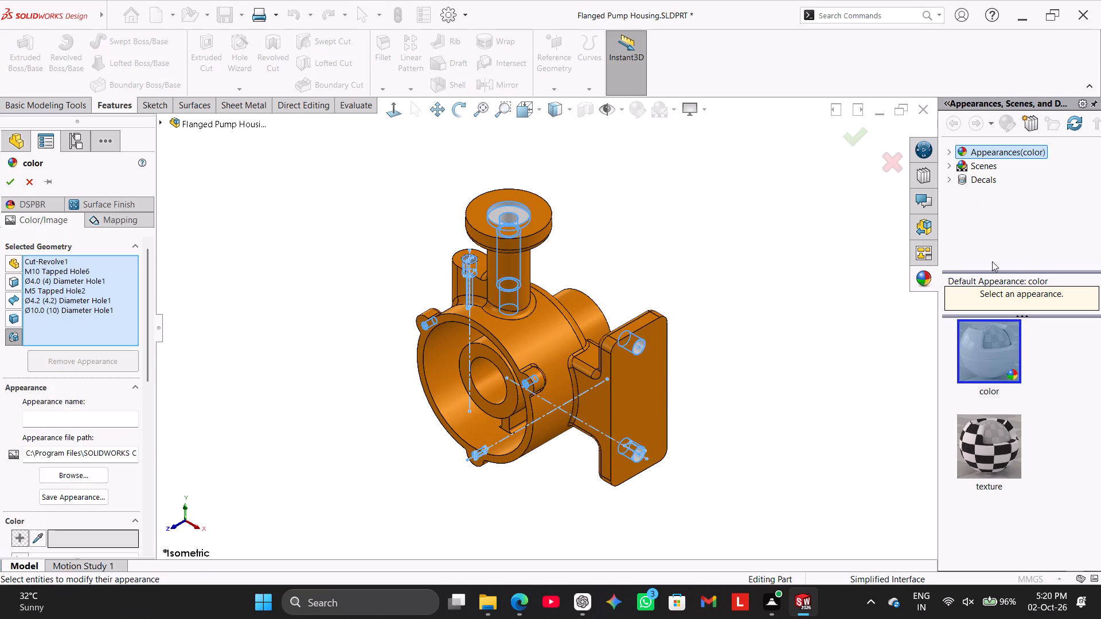
pyautogui.click(989, 153)
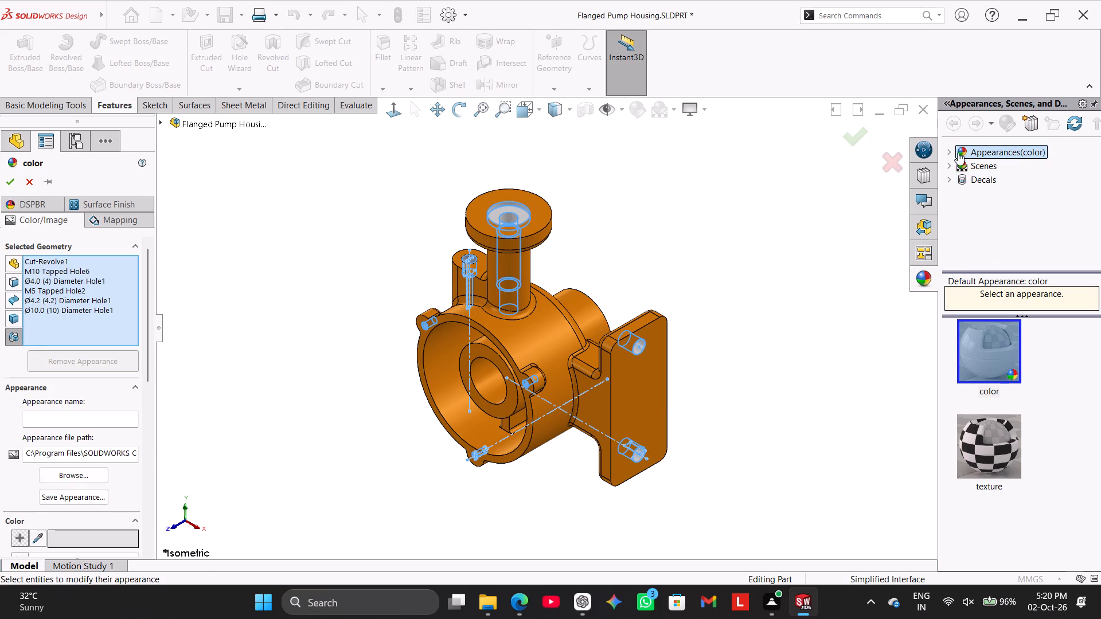
pyautogui.click(948, 148)
pyautogui.click(974, 182)
pyautogui.click(966, 177)
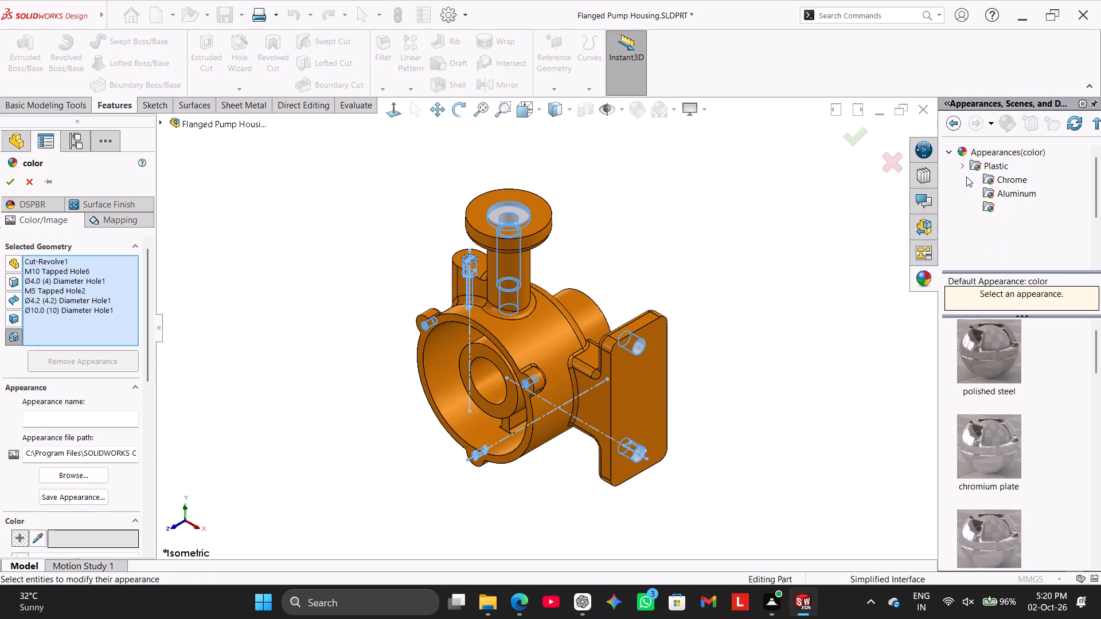
pyautogui.click(994, 189)
pyautogui.doubleClick(995, 350)
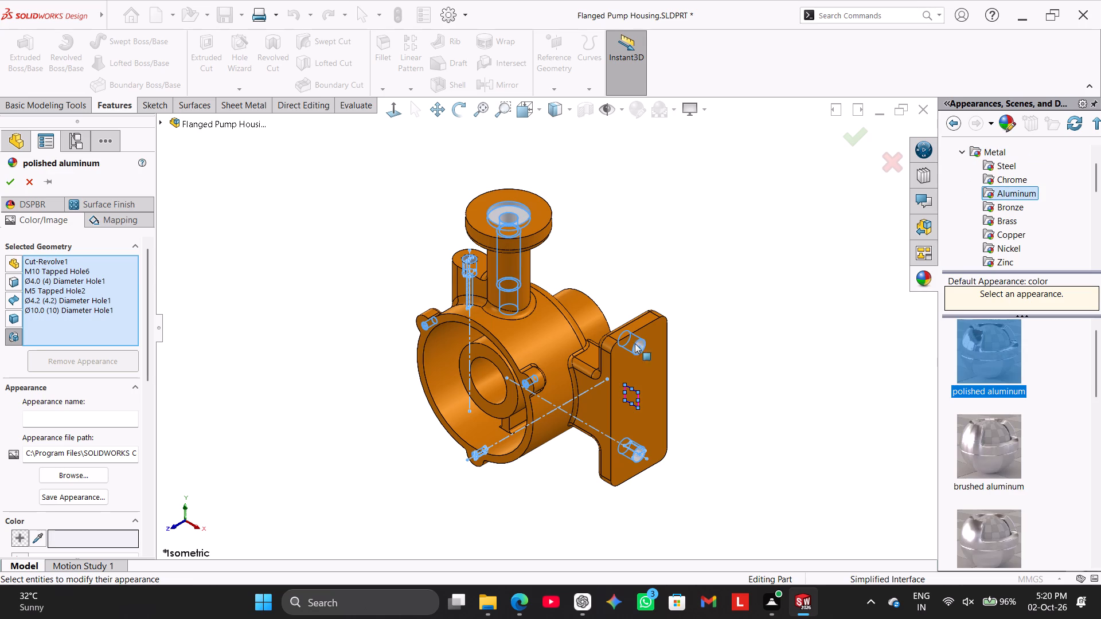
pyautogui.click(6, 186)
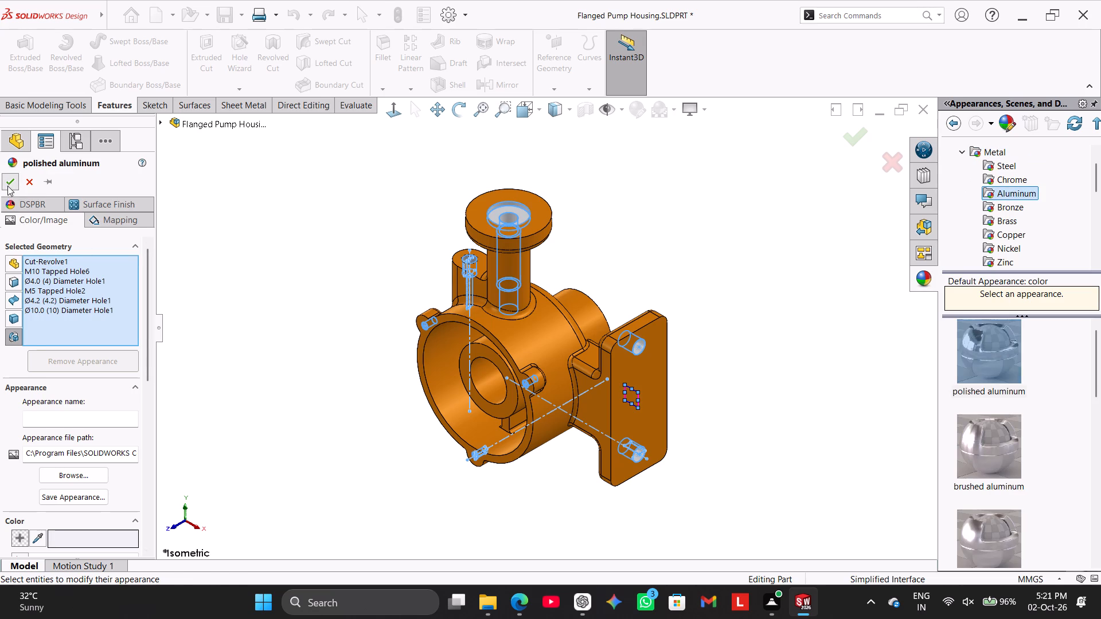
pyautogui.click(292, 355)
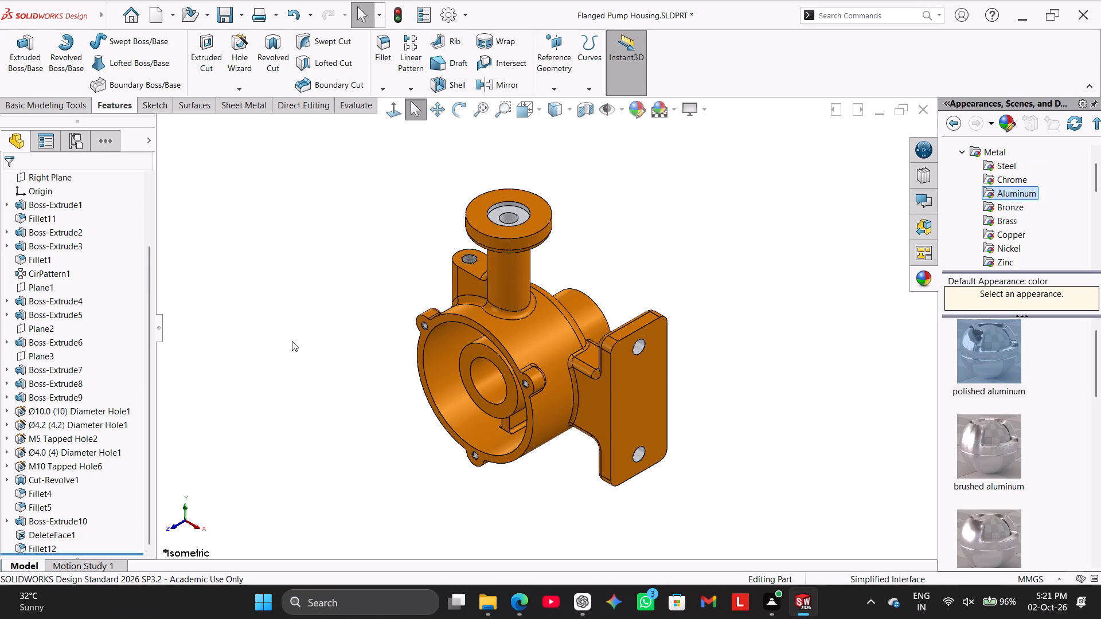
# Give the cylindrical face of the central hub bore the polished aluminum appearance and check it from other angles, ending in isometric view.
pyautogui.click(490, 381)
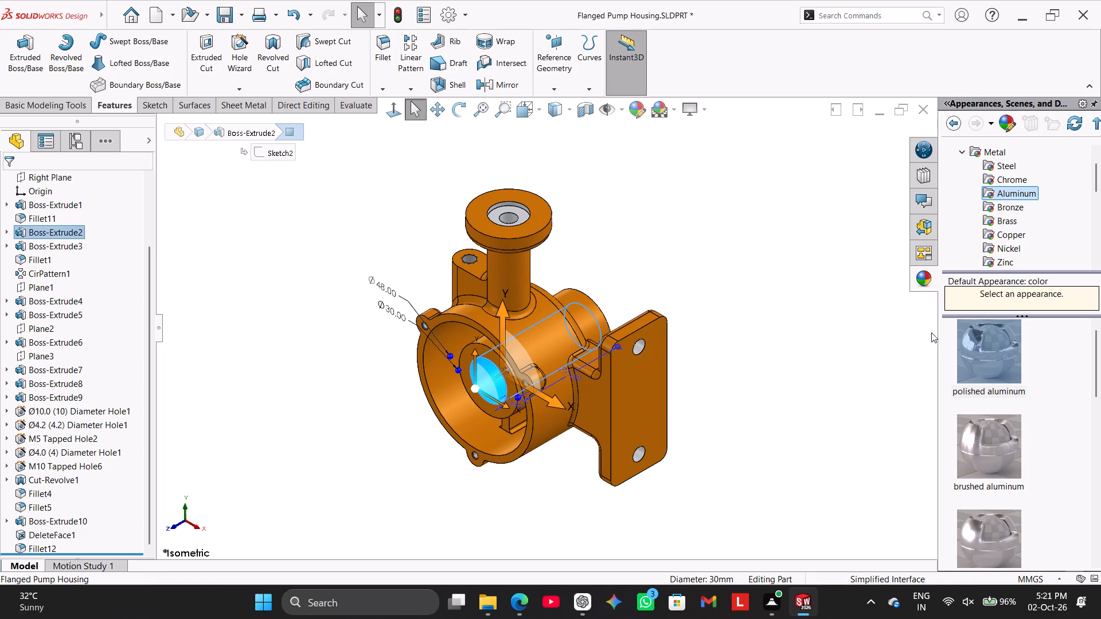
pyautogui.doubleClick(983, 359)
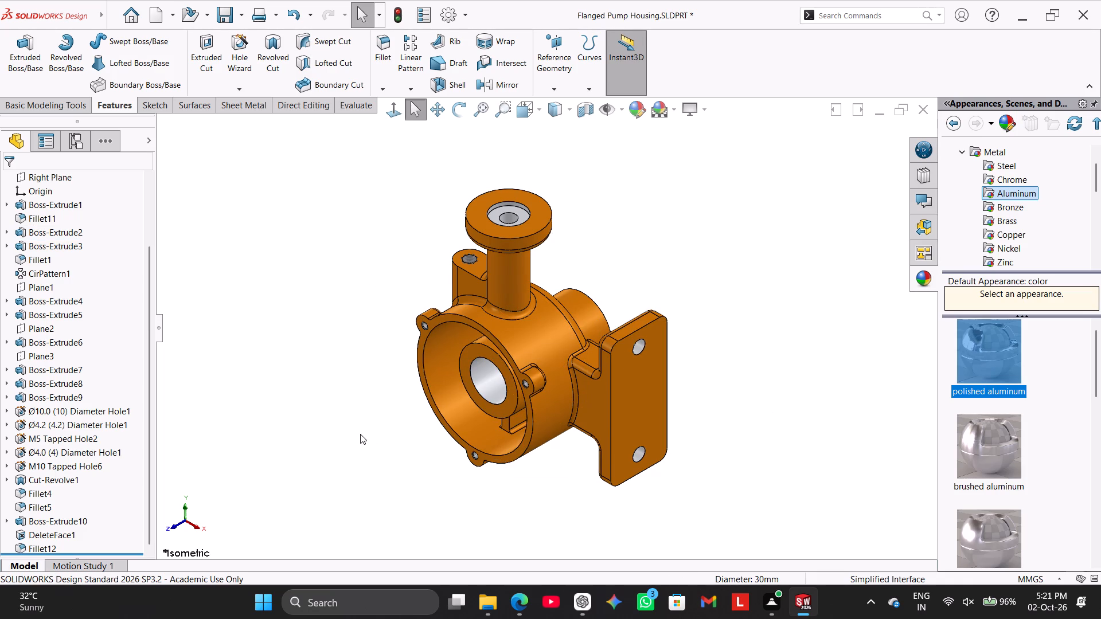
pyautogui.moveTo(360, 434); pyautogui.dragTo(317, 450, button='middle')
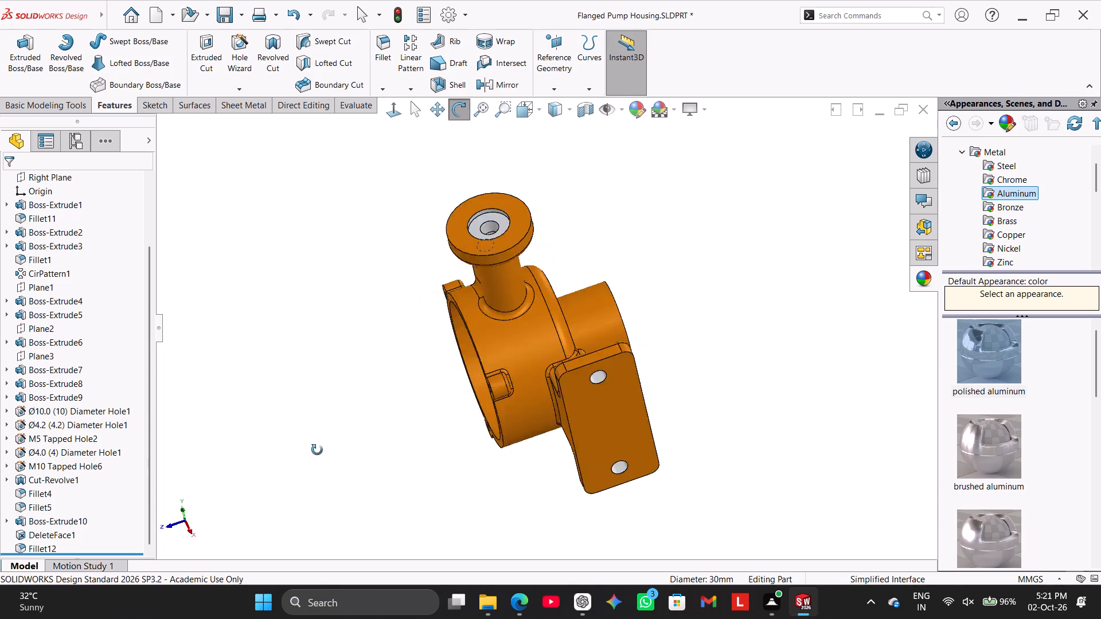
pyautogui.moveTo(317, 450); pyautogui.dragTo(321, 468, button='middle')
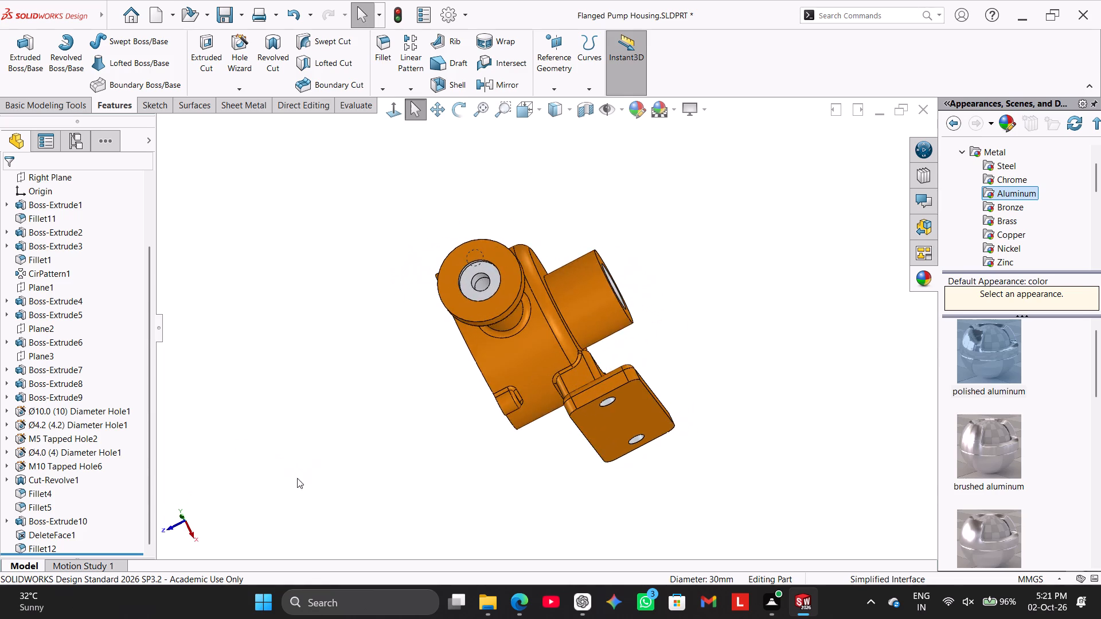
pyautogui.moveTo(303, 468); pyautogui.dragTo(473, 325, button='right')
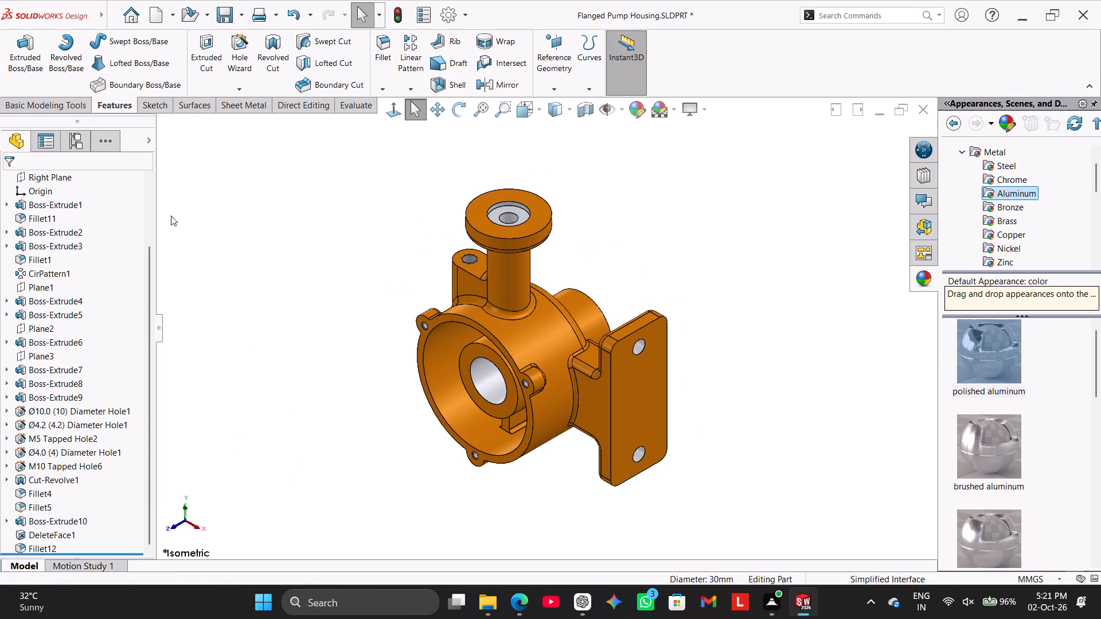
# Save the part as Flanged Pump Housing.SLDPRT in the Internship Works folder, replacing the existing file.
pyautogui.click(926, 143)
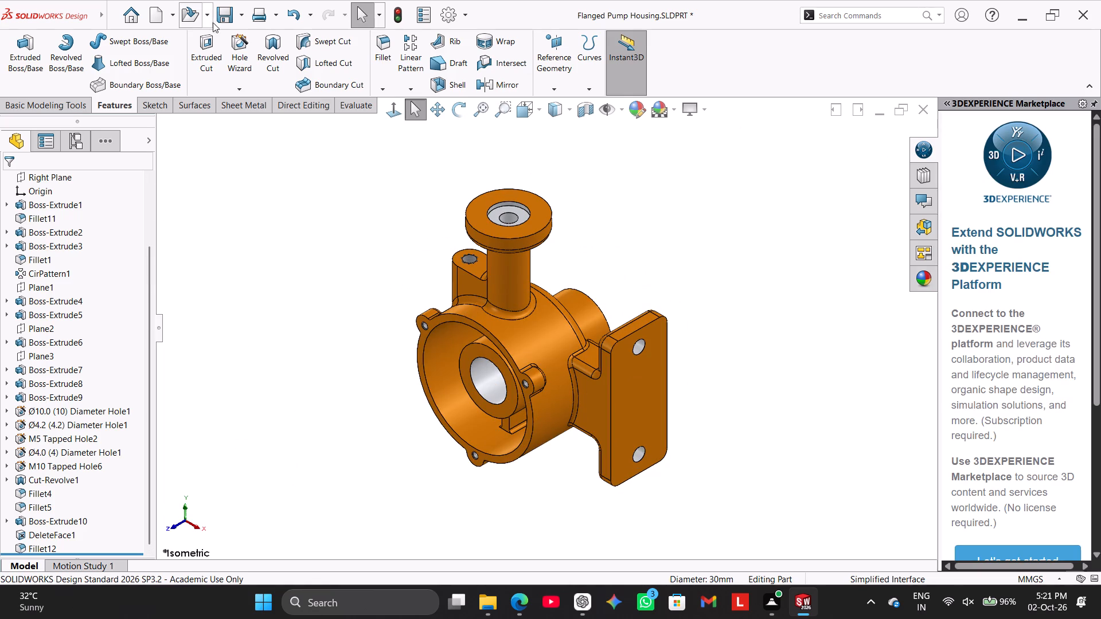
pyautogui.click(238, 14)
pyautogui.click(245, 45)
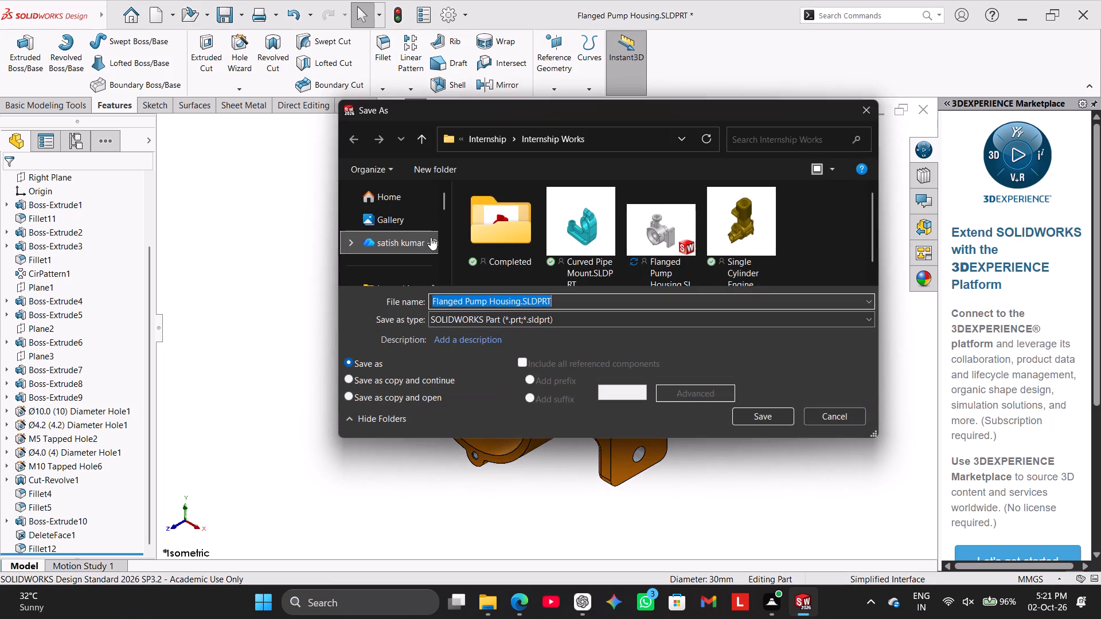
pyautogui.click(744, 417)
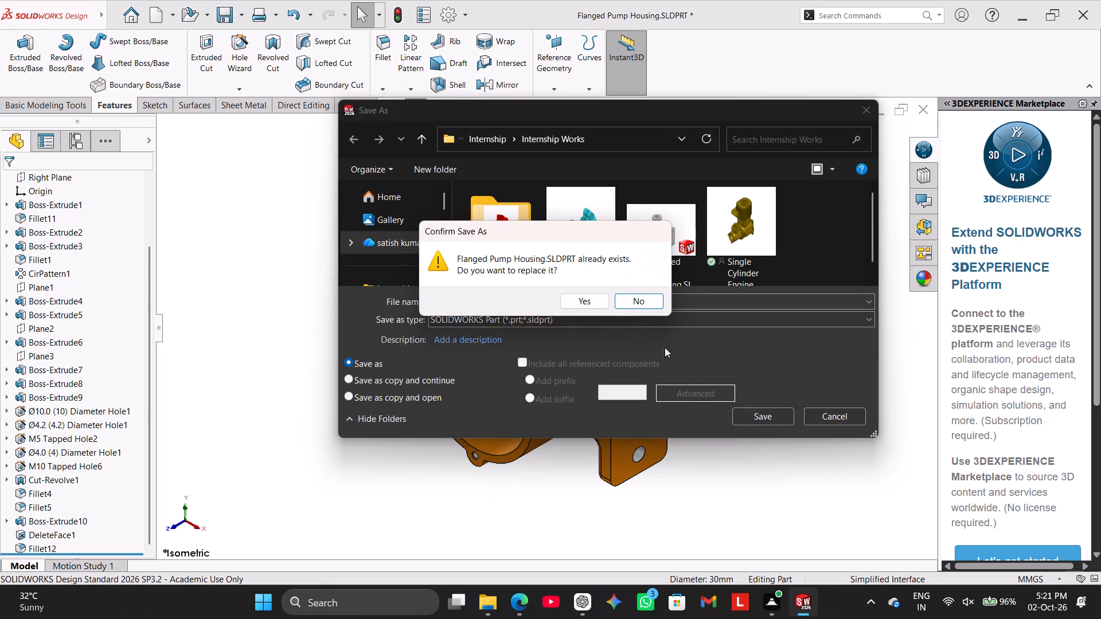
pyautogui.click(604, 301)
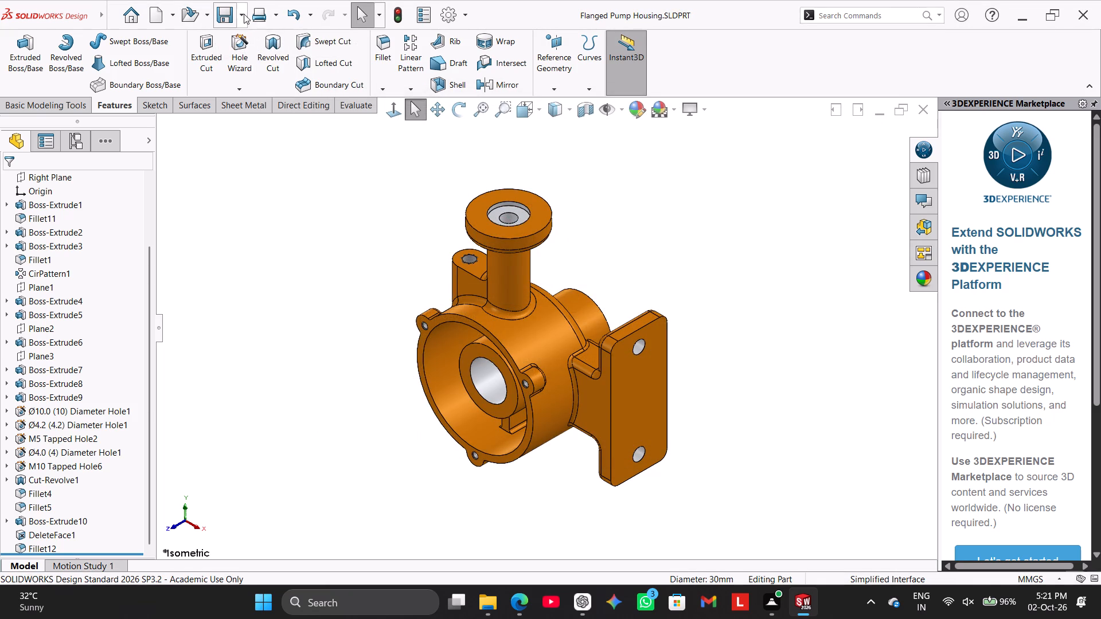
# Save the housing in Adobe Portable Document Format (*.pdf) under the name Flanged Pump Housing in the Internship Works folder.
pyautogui.click(241, 10)
pyautogui.click(250, 51)
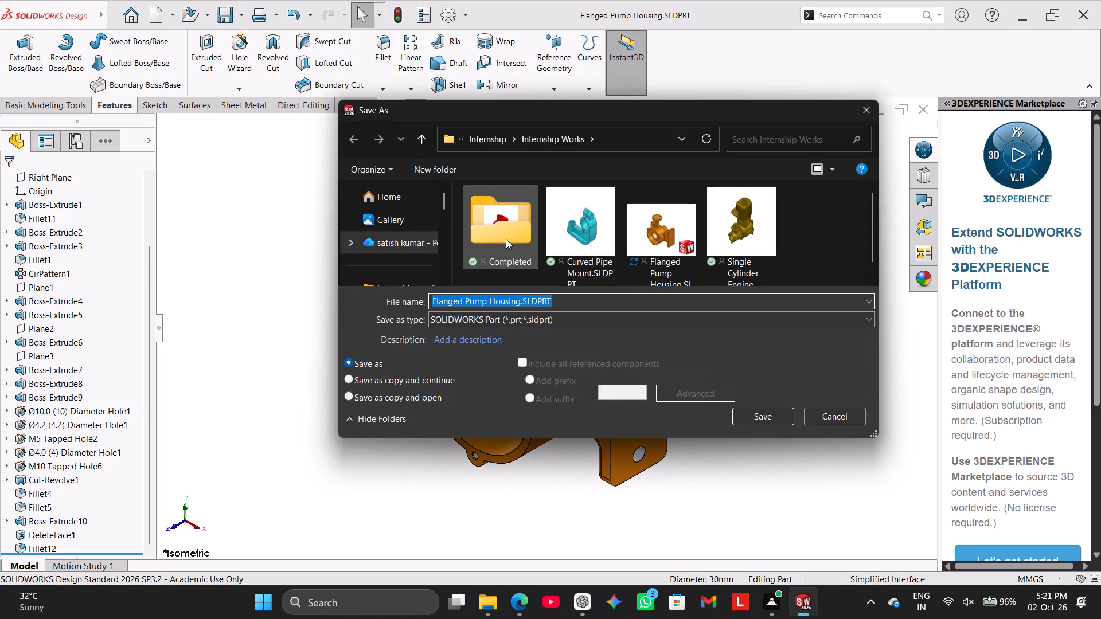
pyautogui.click(542, 322)
pyautogui.click(571, 111)
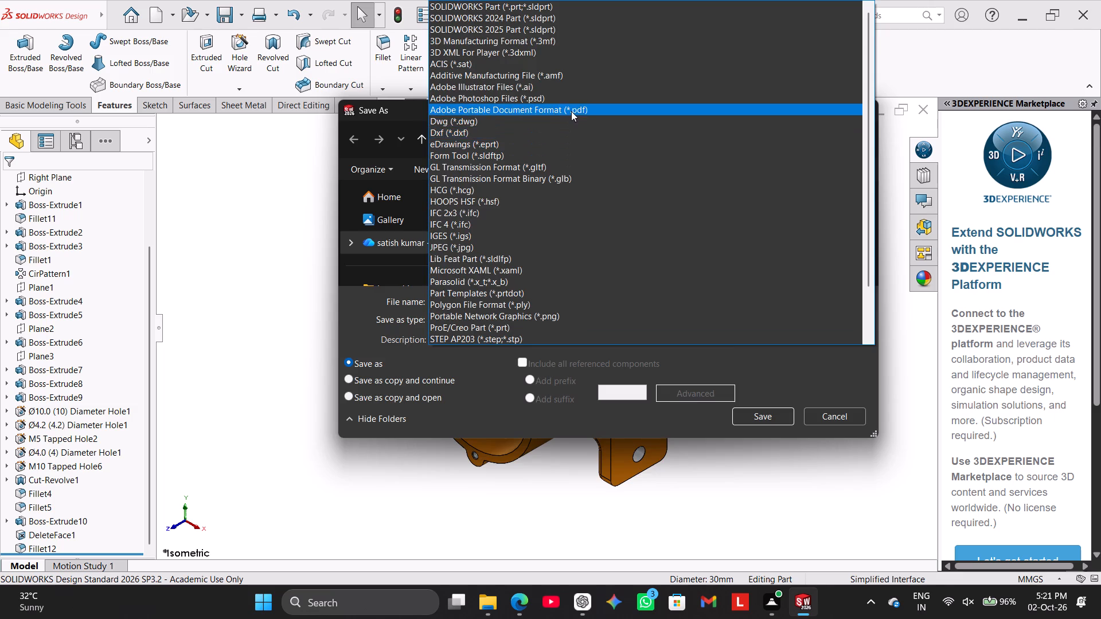
pyautogui.click(761, 439)
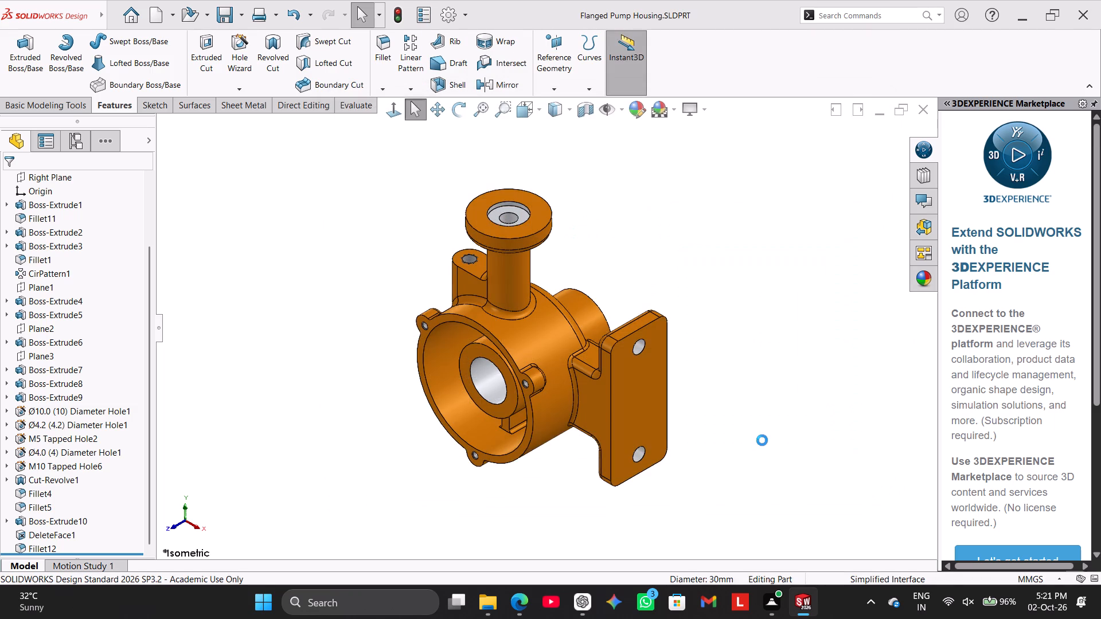